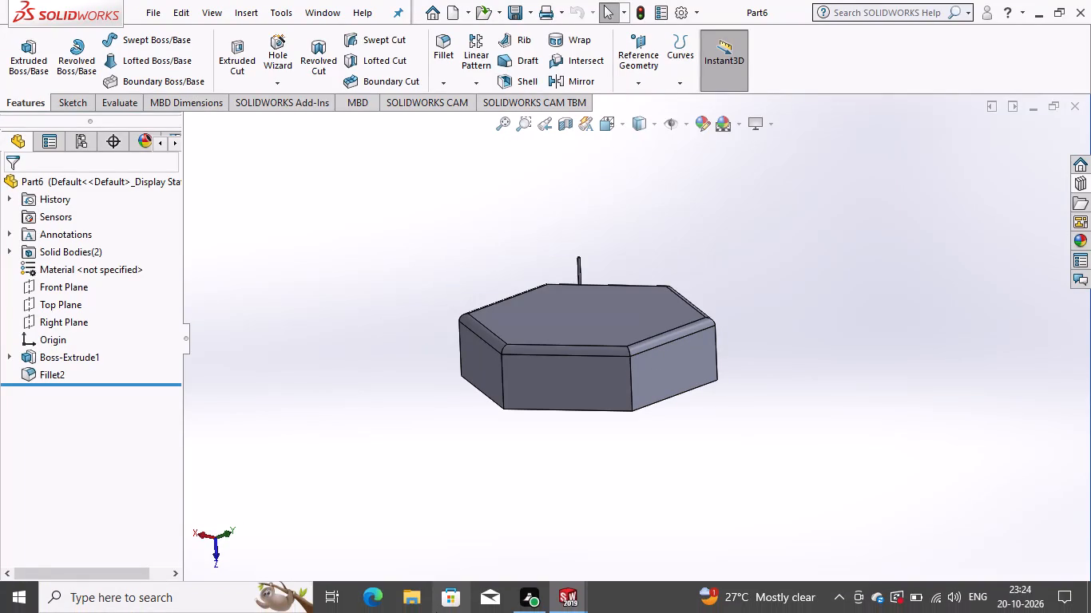
# Delete the hexagonal extrusion Boss-Extrude1 together with its dependent fillet, Fillet2.
pyautogui.moveTo(375, 357); pyautogui.dragTo(379, 231)
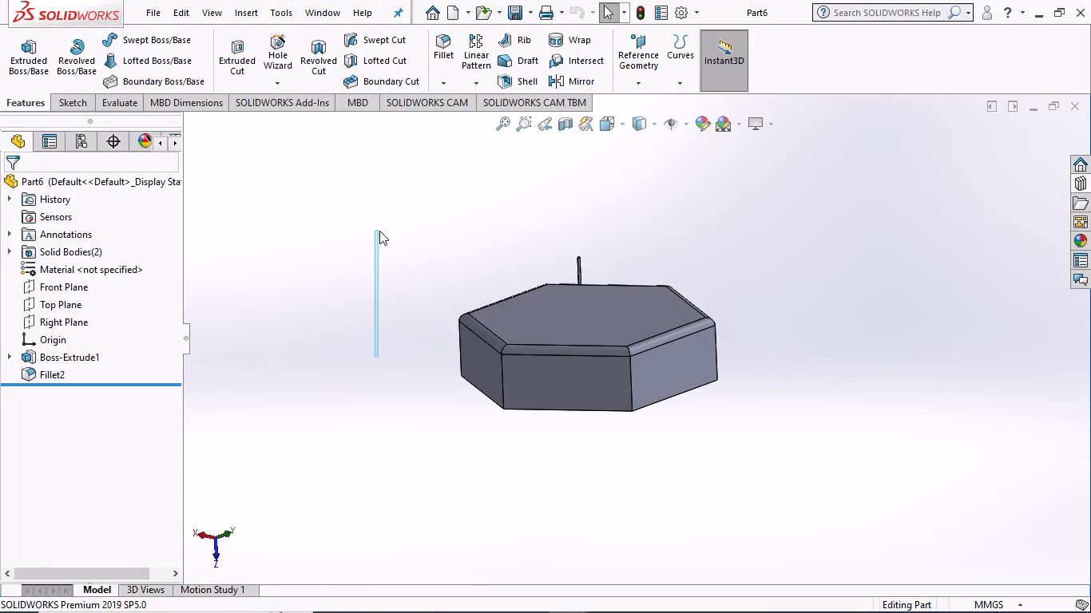
pyautogui.moveTo(379, 231); pyautogui.dragTo(384, 229)
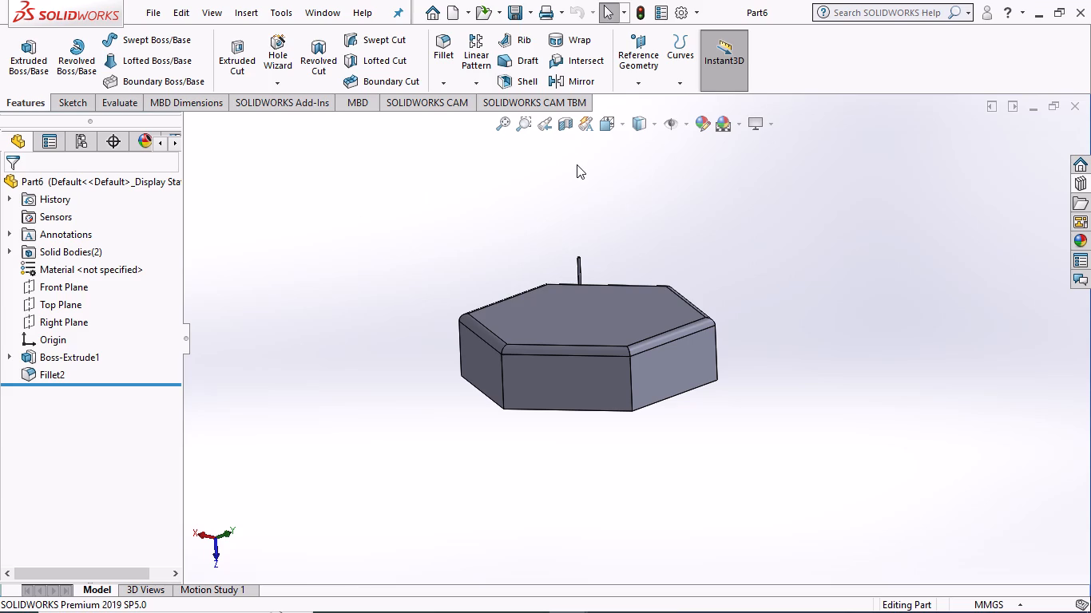
pyautogui.moveTo(473, 233); pyautogui.dragTo(619, 231)
pyautogui.moveTo(619, 231); pyautogui.dragTo(657, 457)
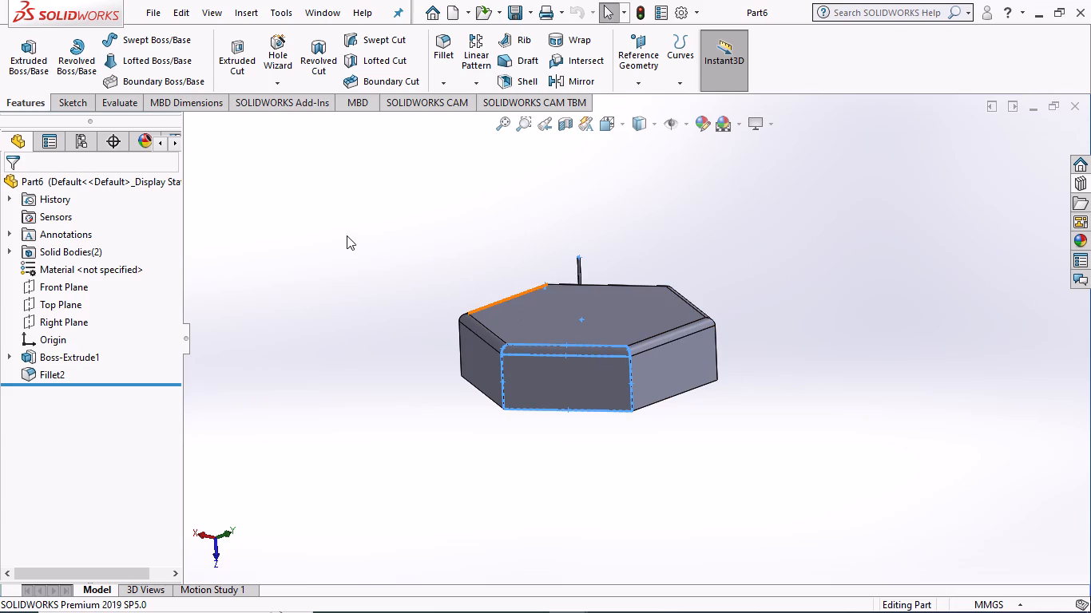
pyautogui.moveTo(346, 239); pyautogui.dragTo(750, 448)
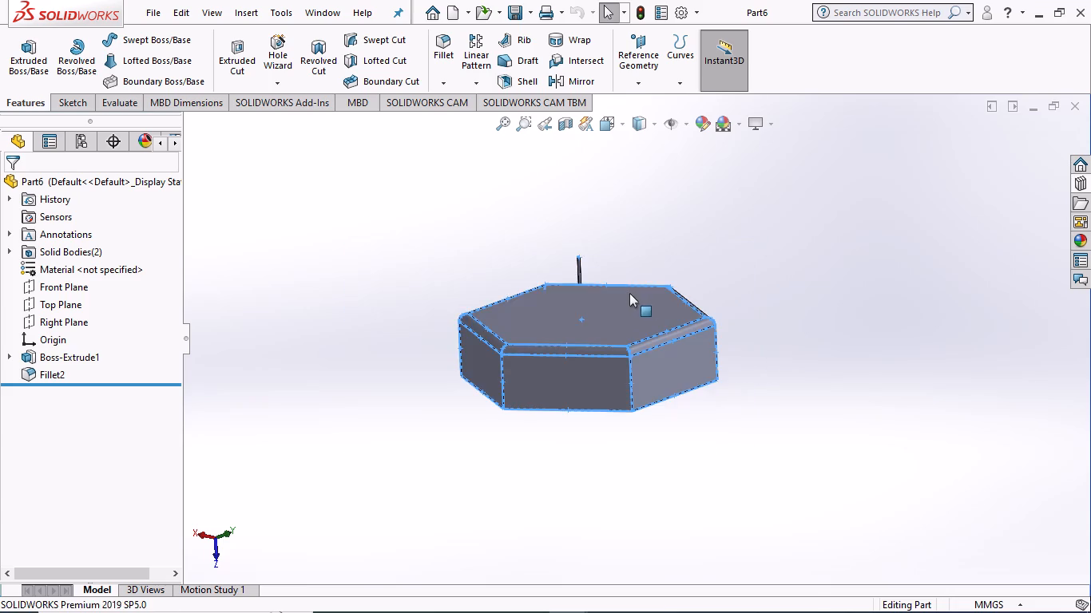
pyautogui.rightClick(629, 293)
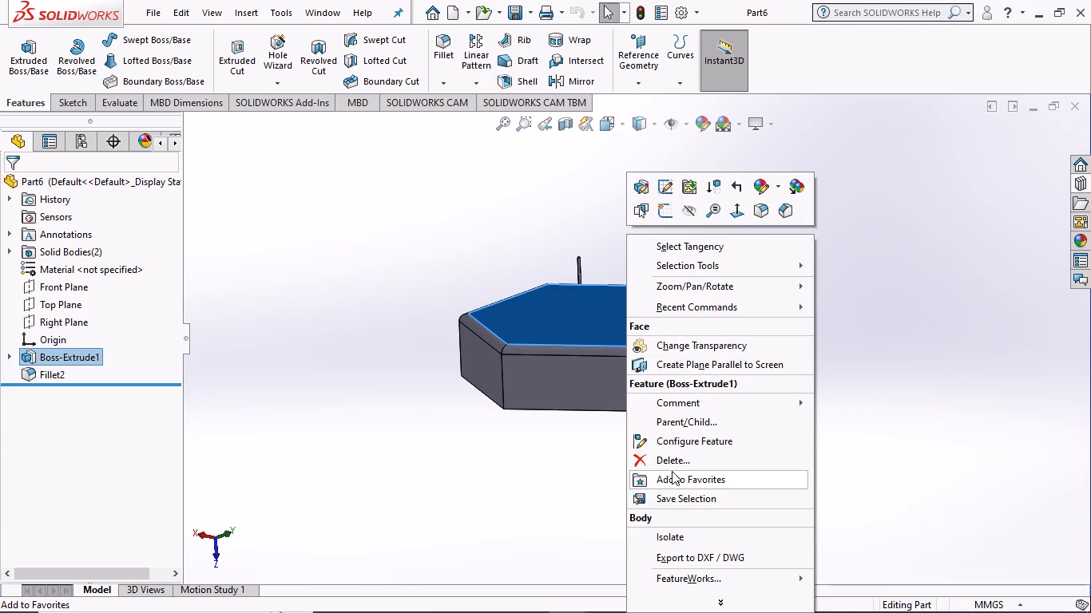
pyautogui.click(675, 461)
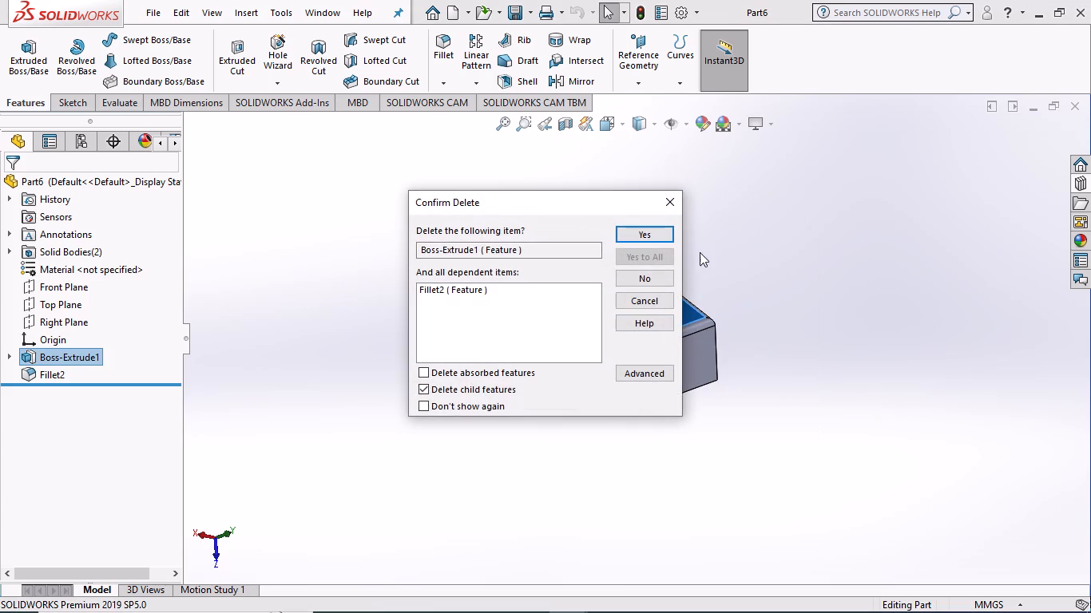
pyautogui.click(659, 231)
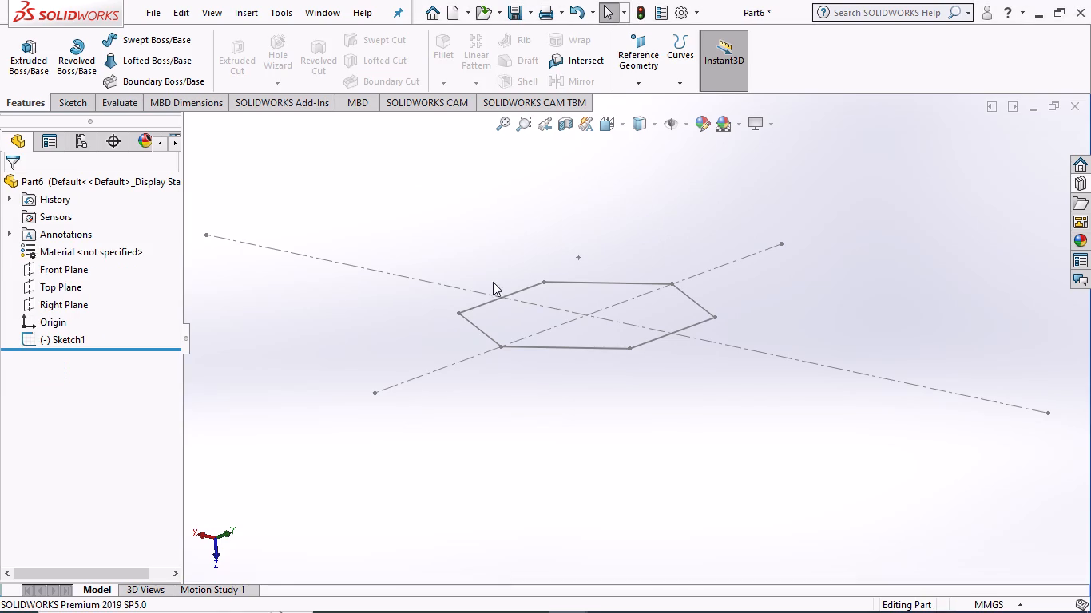
# Delete the remaining hexagon sketch, Sketch1, from the part.
pyautogui.rightClick(561, 311)
pyautogui.click(576, 461)
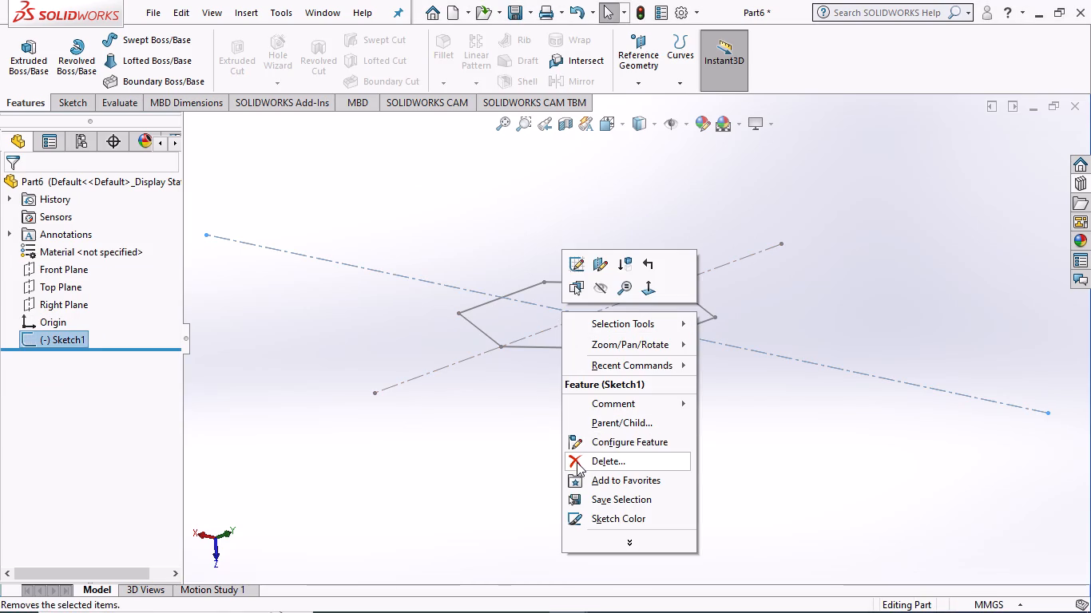
pyautogui.click(650, 235)
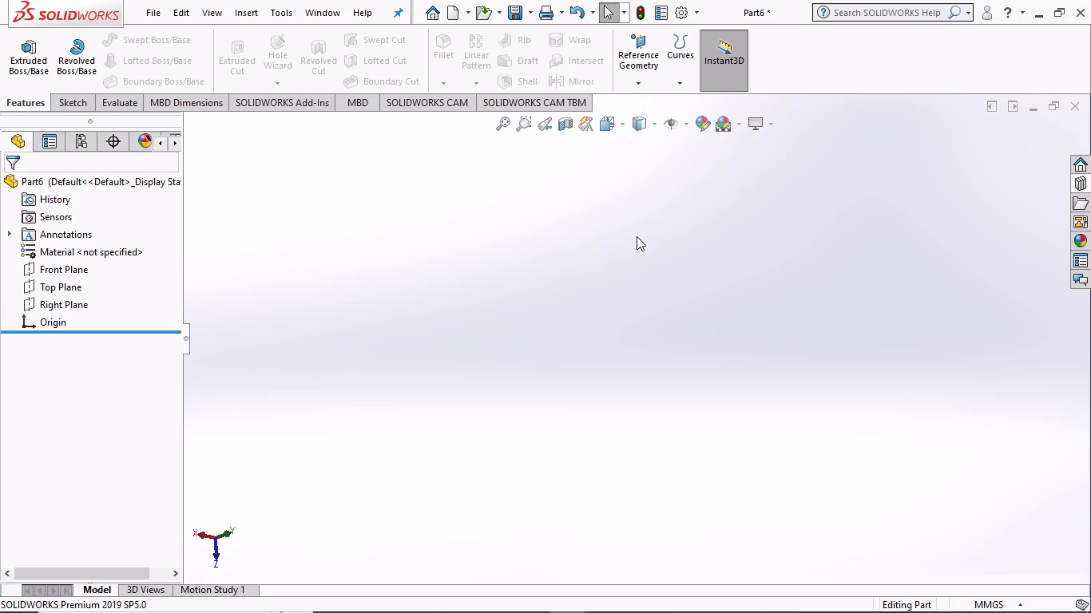
# Create a new part document.
pyautogui.click(426, 14)
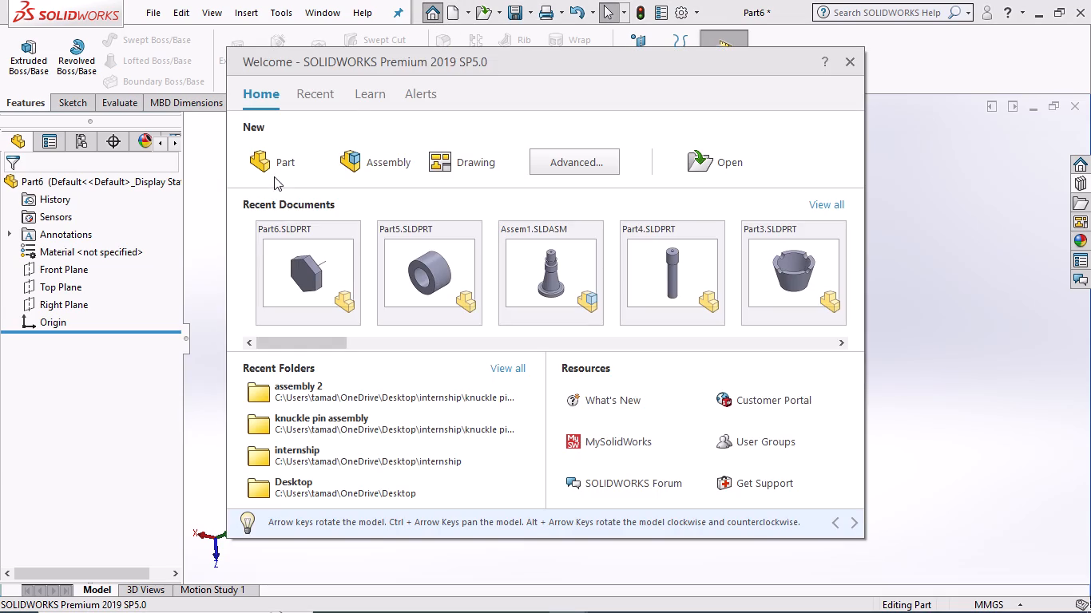
pyautogui.click(276, 170)
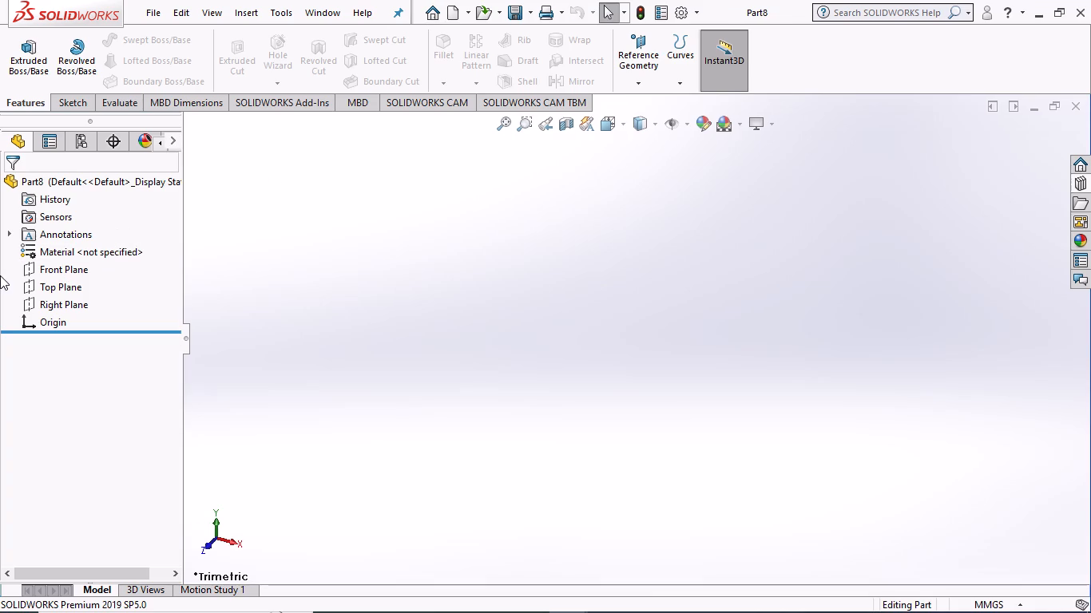
# Start a sketch on the Front Plane of the new part.
pyautogui.click(22, 267)
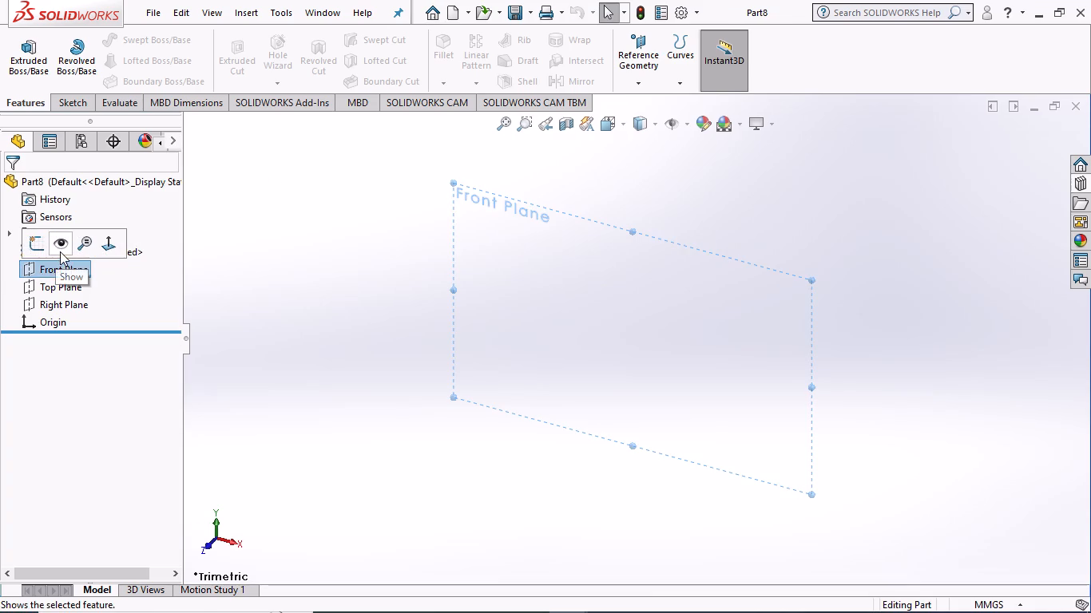
pyautogui.click(38, 250)
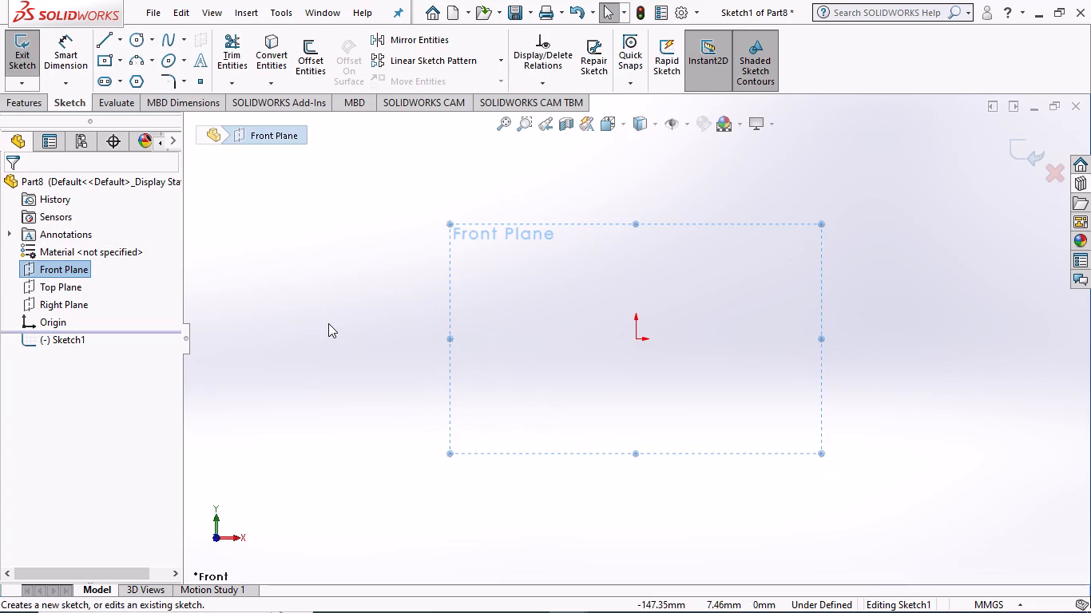
pyautogui.click(328, 323)
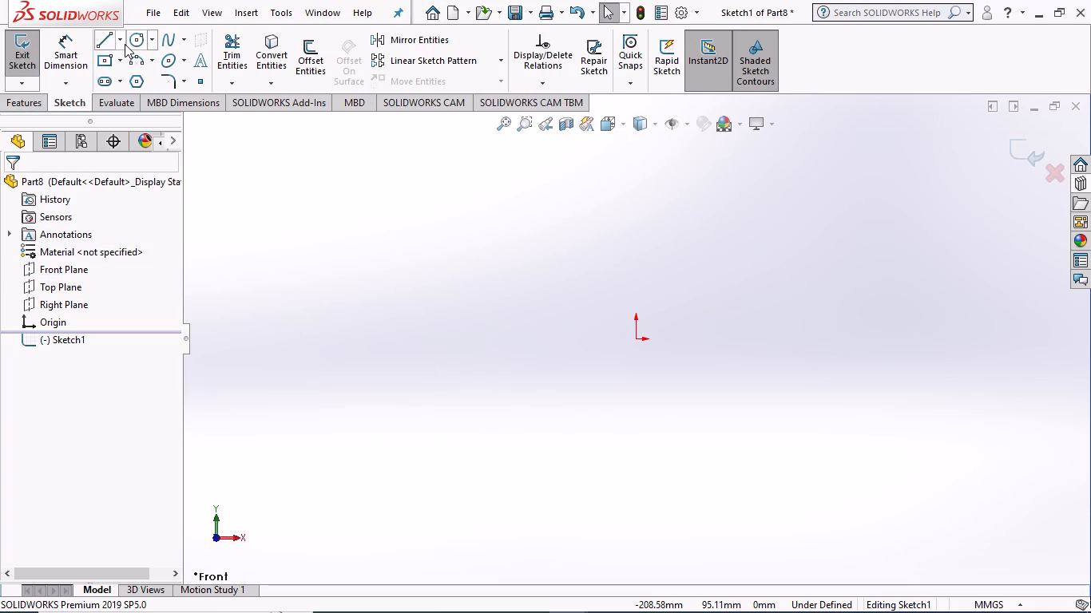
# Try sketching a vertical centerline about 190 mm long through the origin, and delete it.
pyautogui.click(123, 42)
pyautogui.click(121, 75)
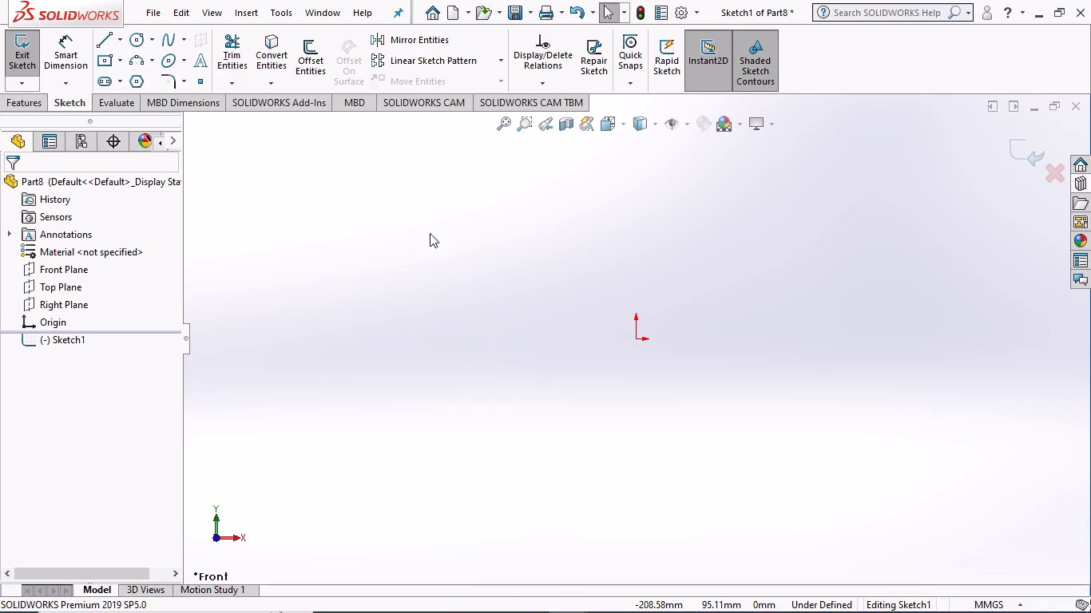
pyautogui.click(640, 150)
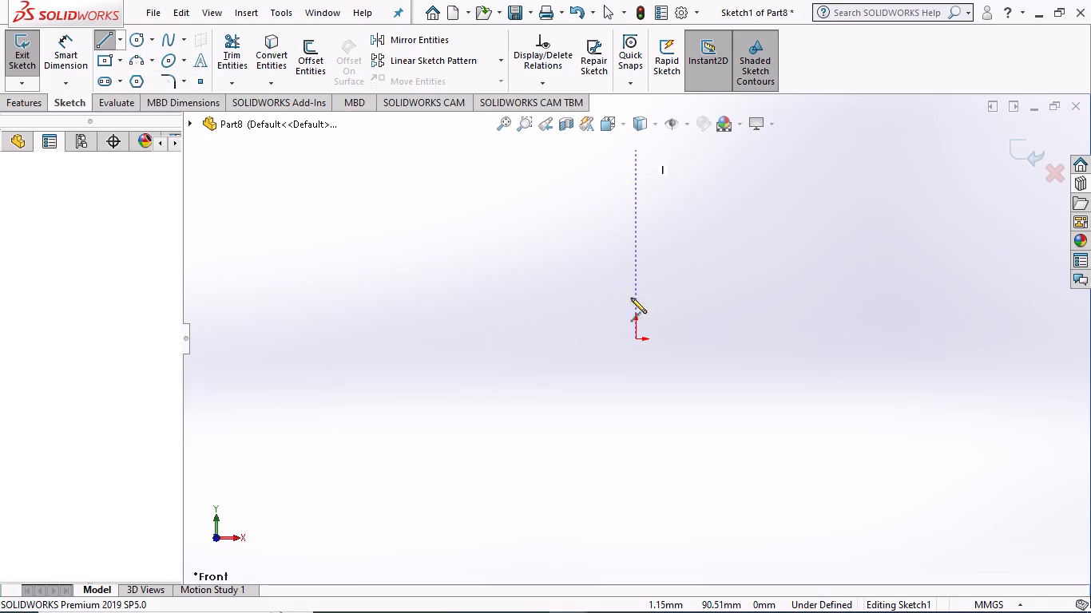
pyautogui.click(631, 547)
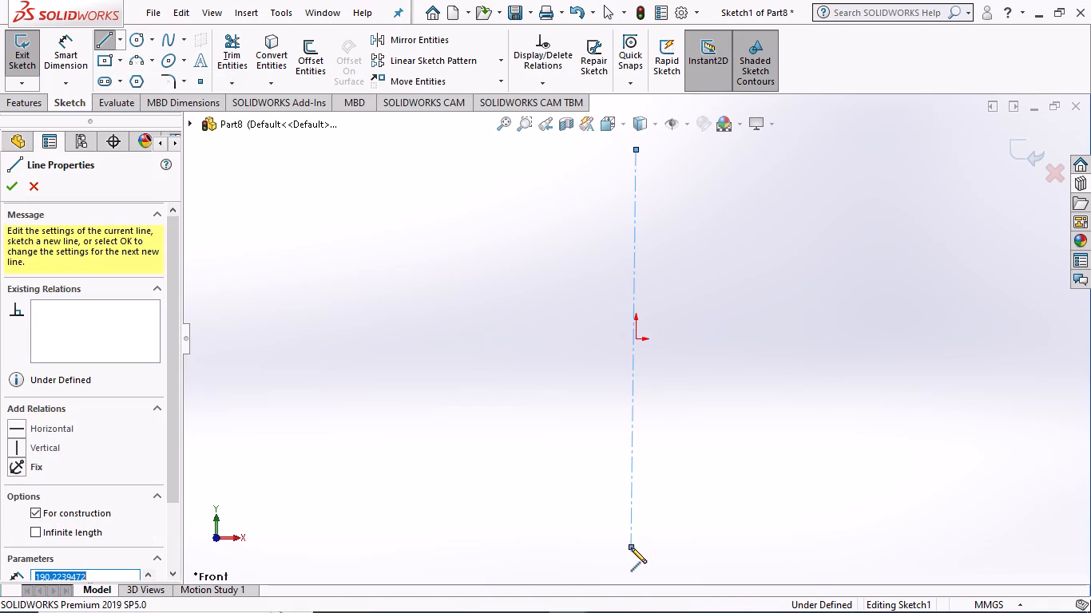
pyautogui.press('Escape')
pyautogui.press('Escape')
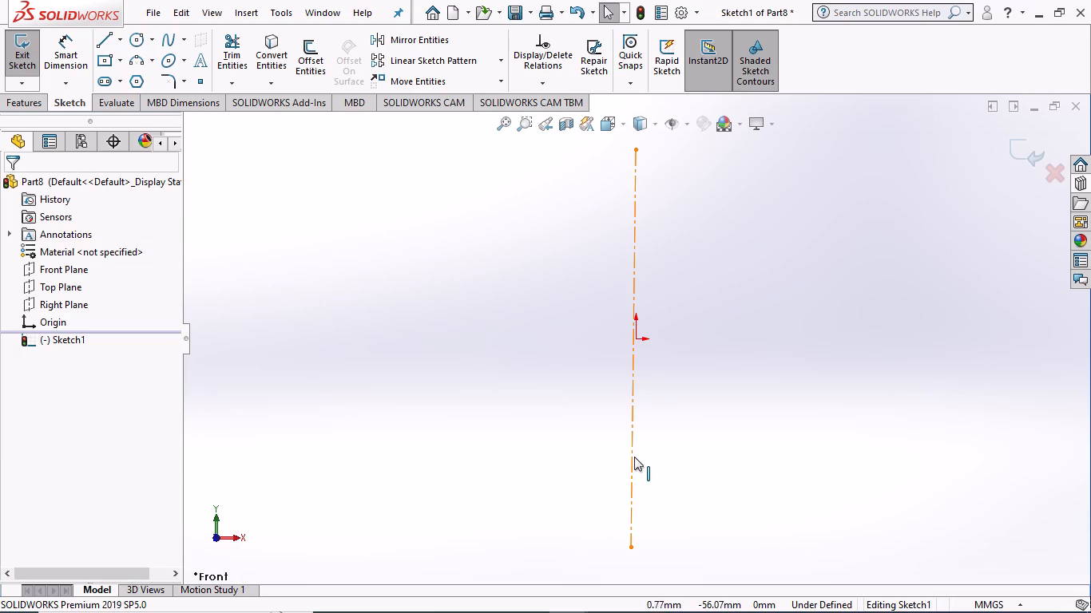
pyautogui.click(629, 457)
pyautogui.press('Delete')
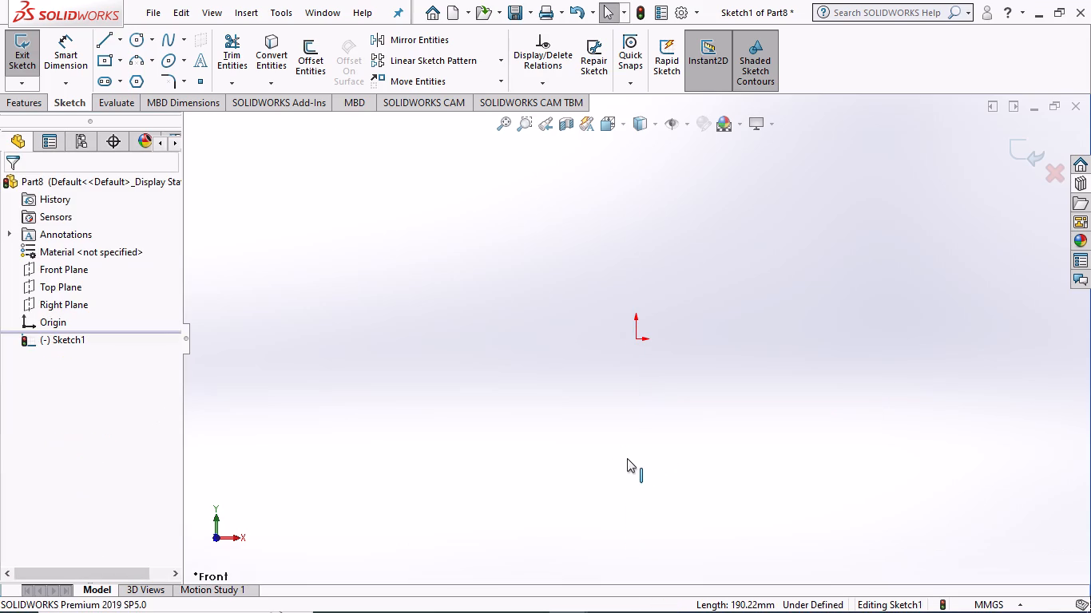
# Sketch a vertical centerline about 200 mm long through the origin.
pyautogui.click(121, 42)
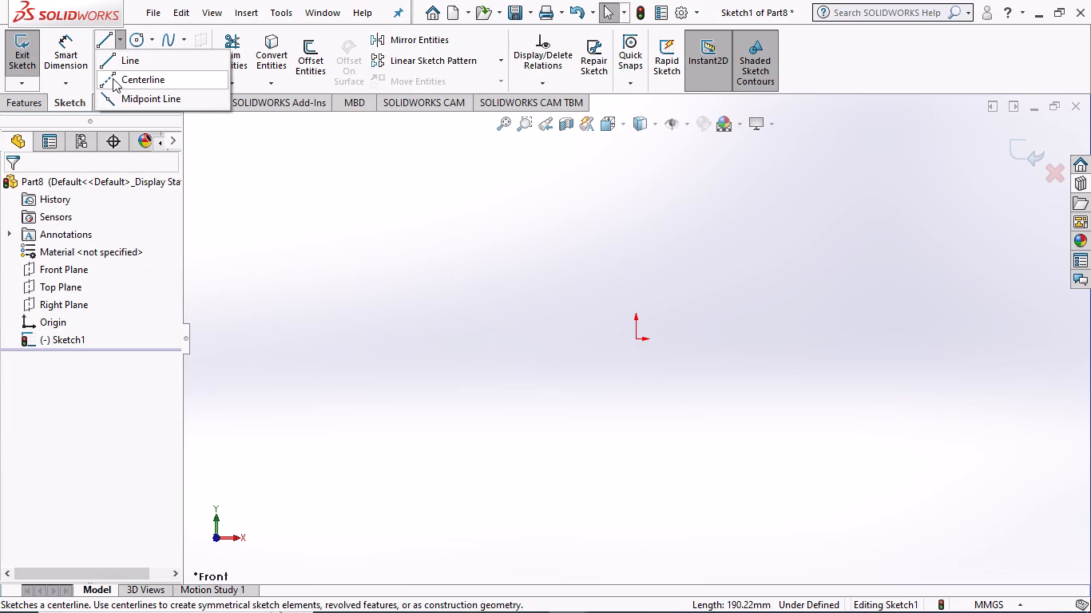
pyautogui.click(113, 78)
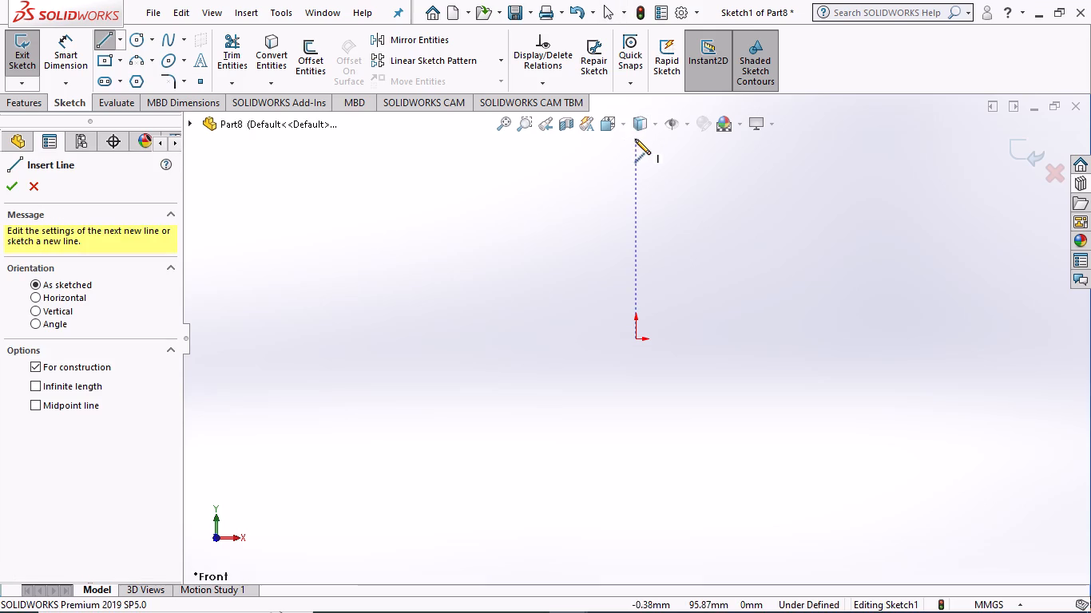
pyautogui.click(633, 137)
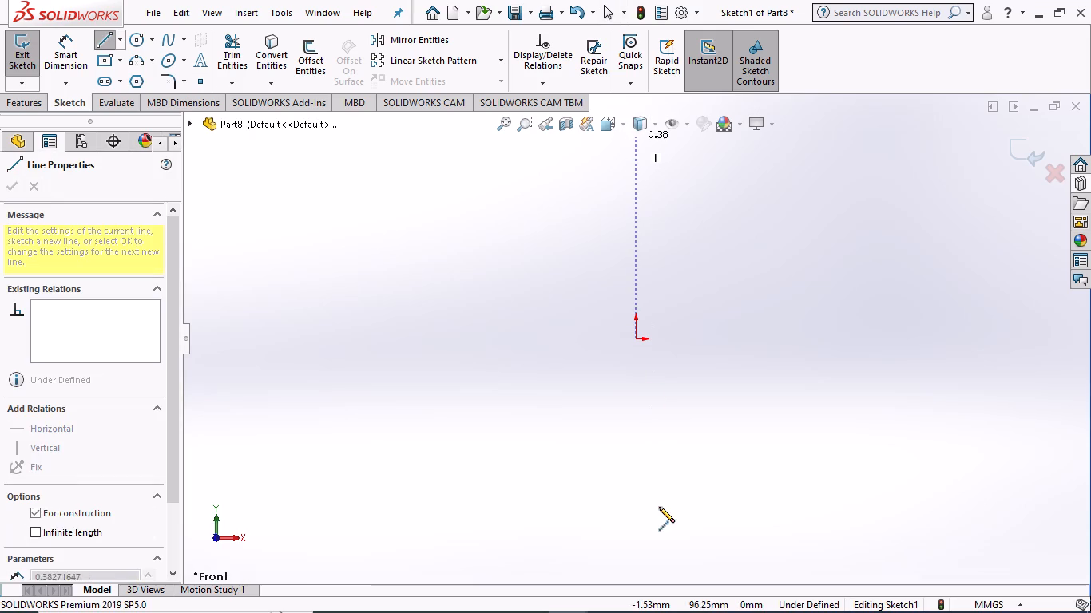
pyautogui.click(637, 556)
pyautogui.press('Escape')
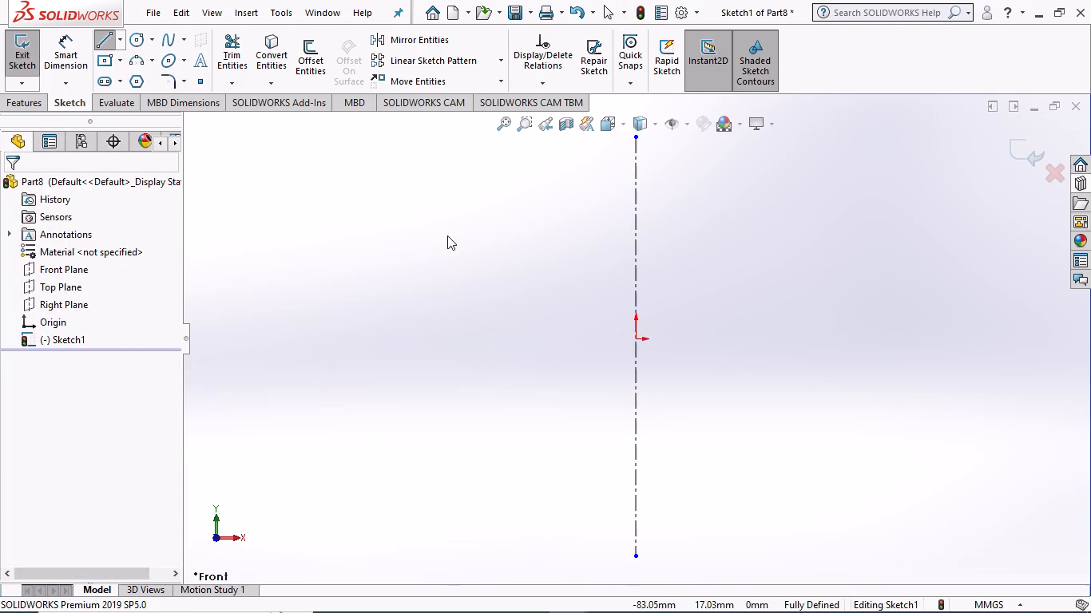
# Sketch a horizontal centerline through the origin and extend its positive-X endpoint to about 159 mm from the origin.
pyautogui.click(120, 47)
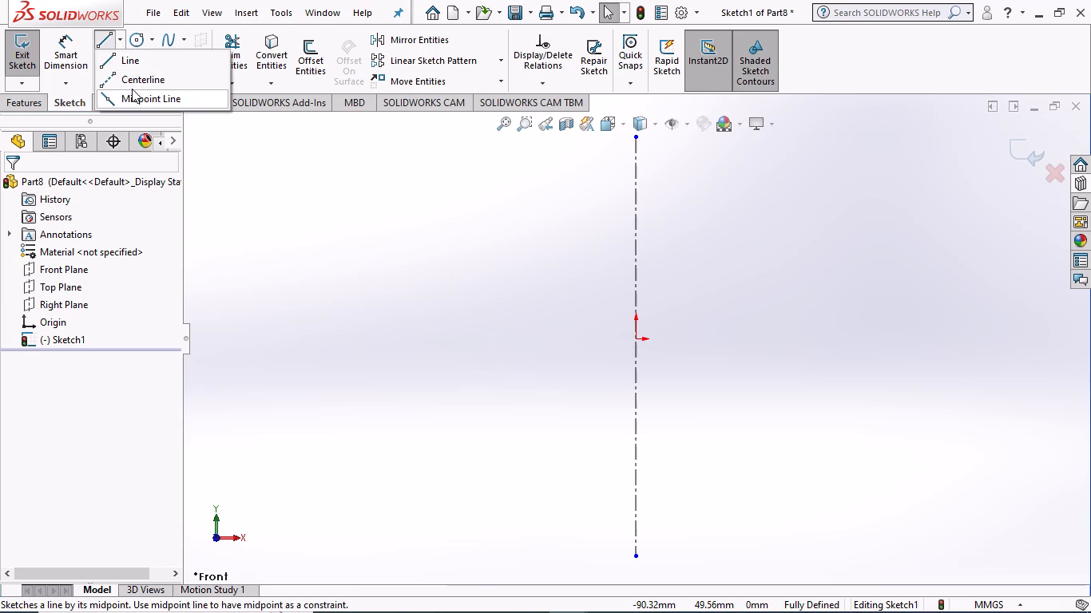
pyautogui.click(132, 85)
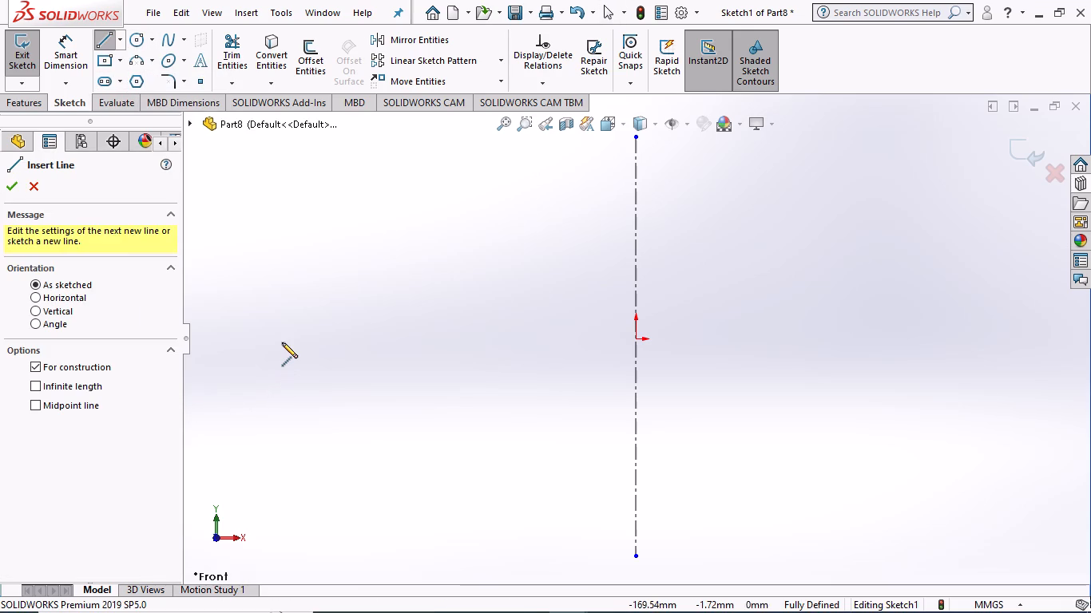
pyautogui.click(282, 342)
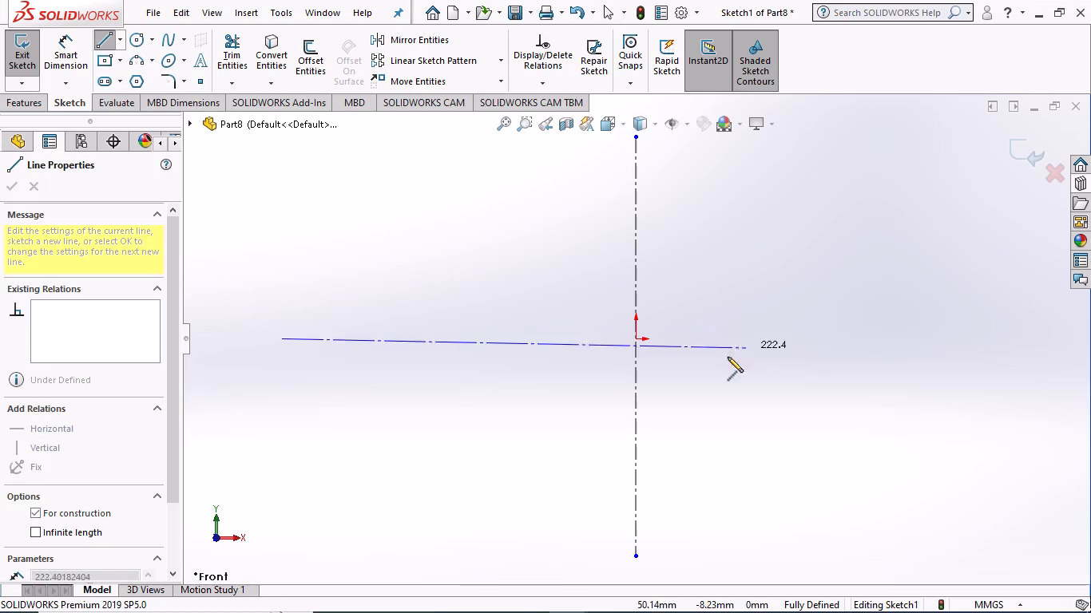
pyautogui.click(922, 341)
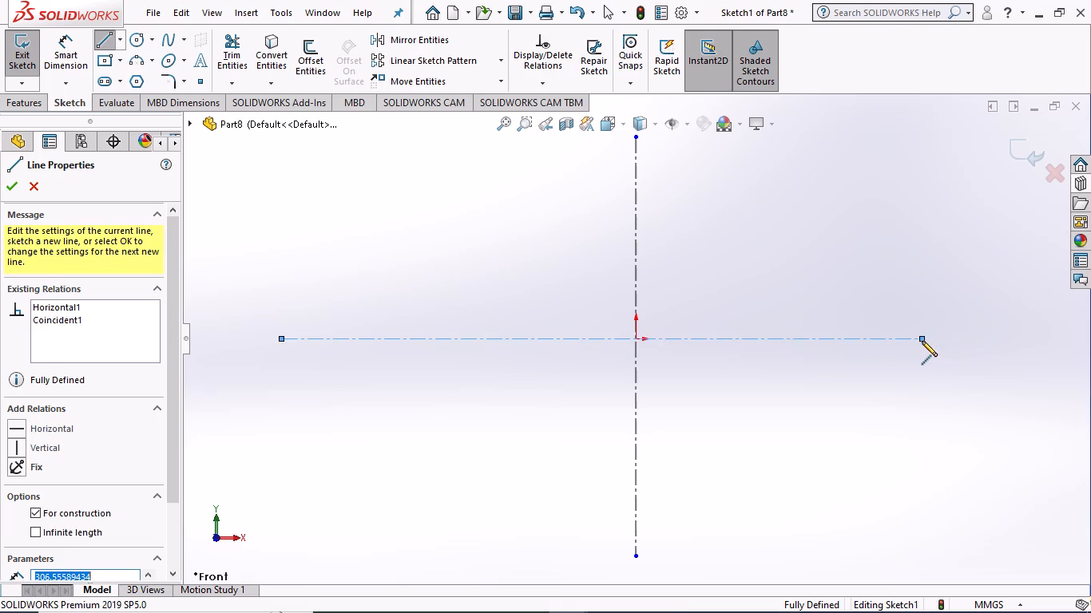
pyautogui.press('Escape')
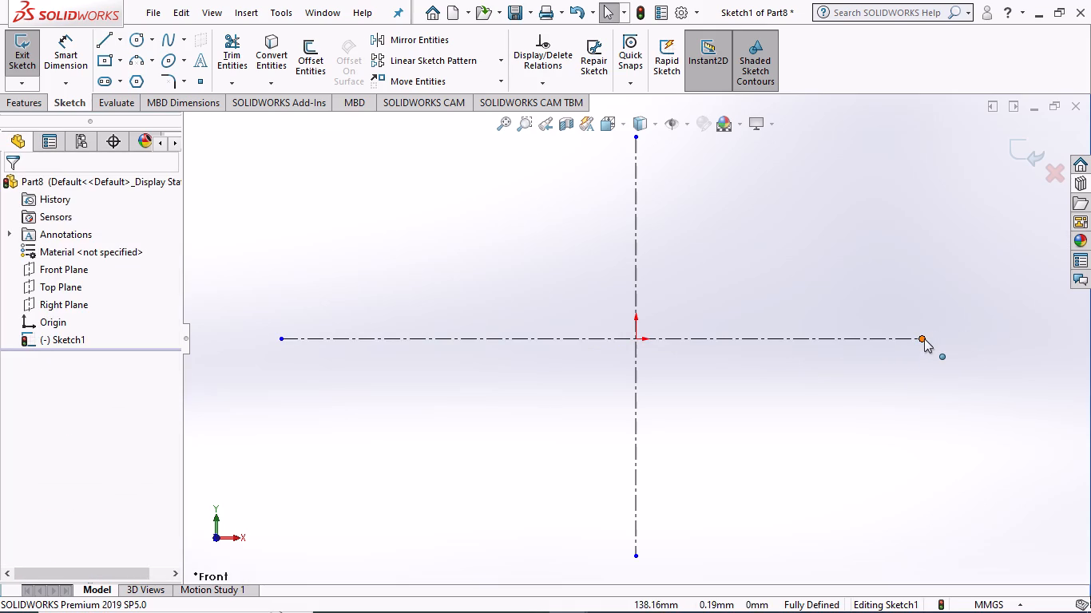
pyautogui.moveTo(924, 338); pyautogui.dragTo(968, 338)
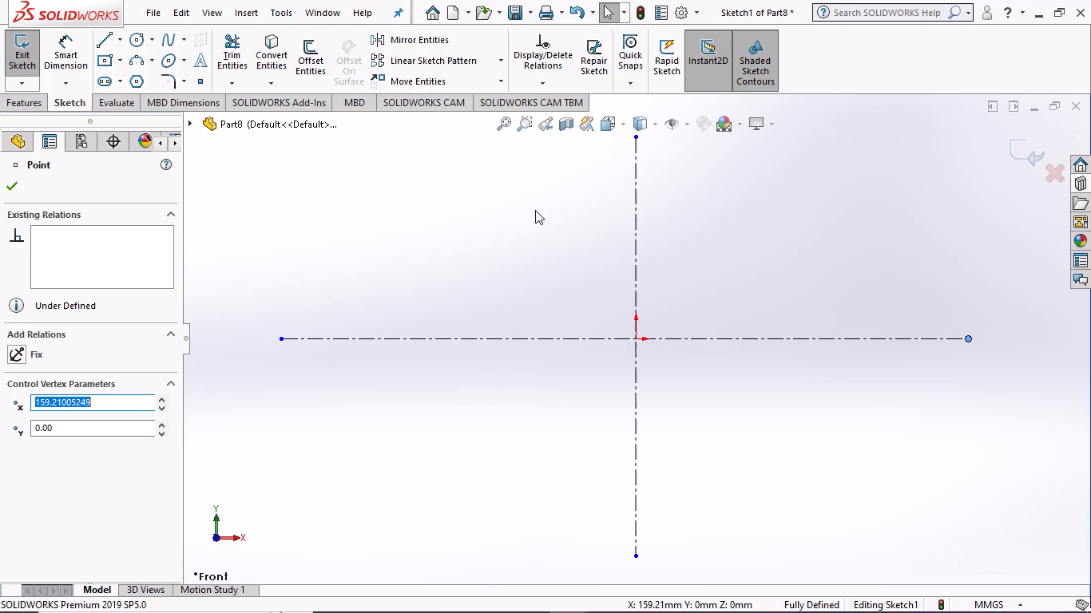
pyautogui.click(11, 180)
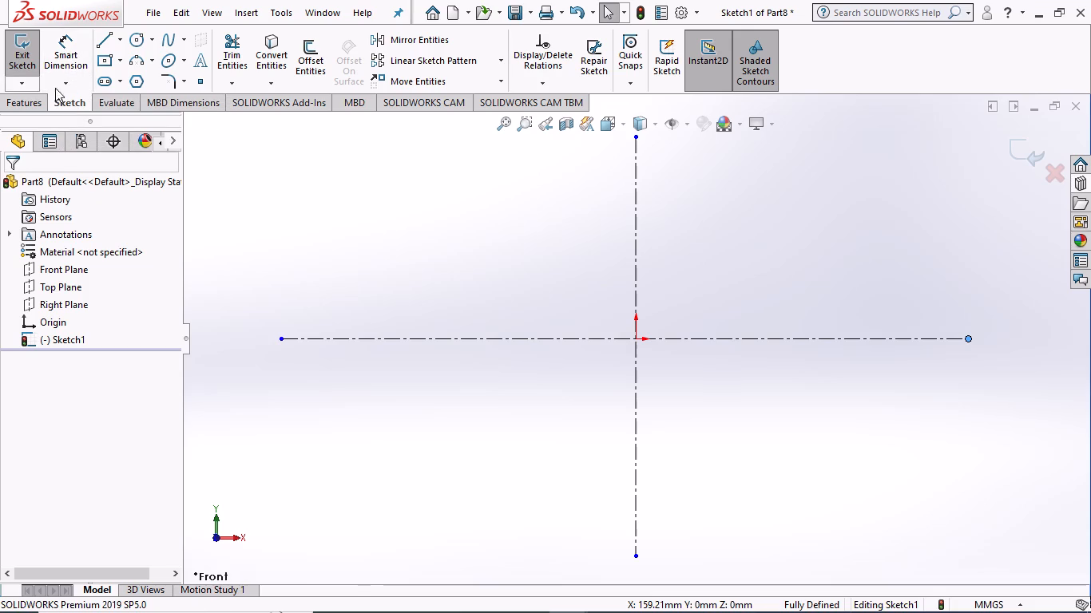
# Sketch a circle centred on the origin with a radius of about 40 mm.
pyautogui.click(137, 41)
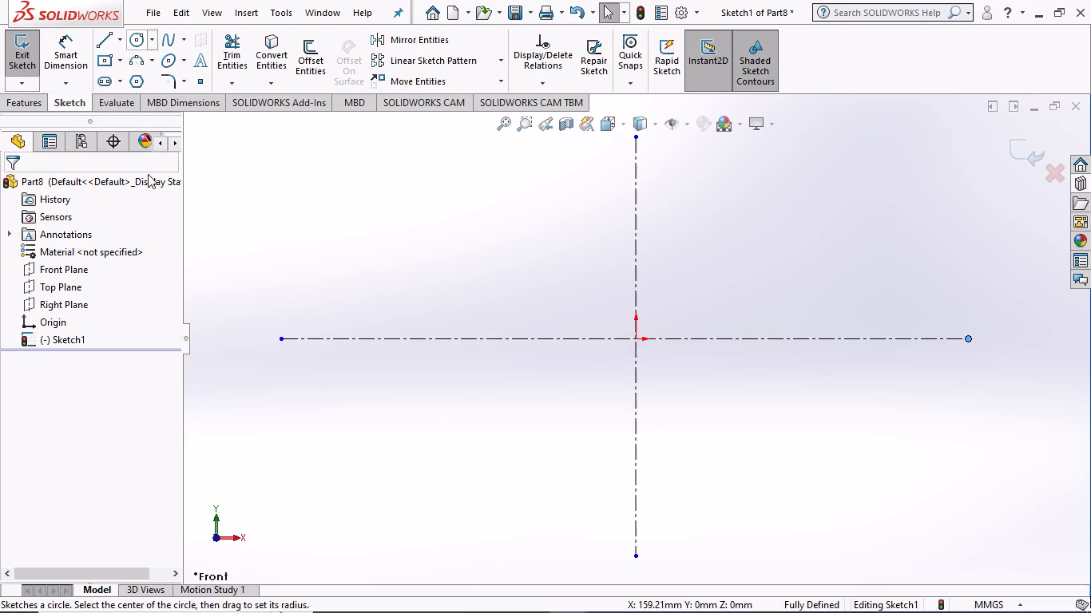
pyautogui.click(135, 42)
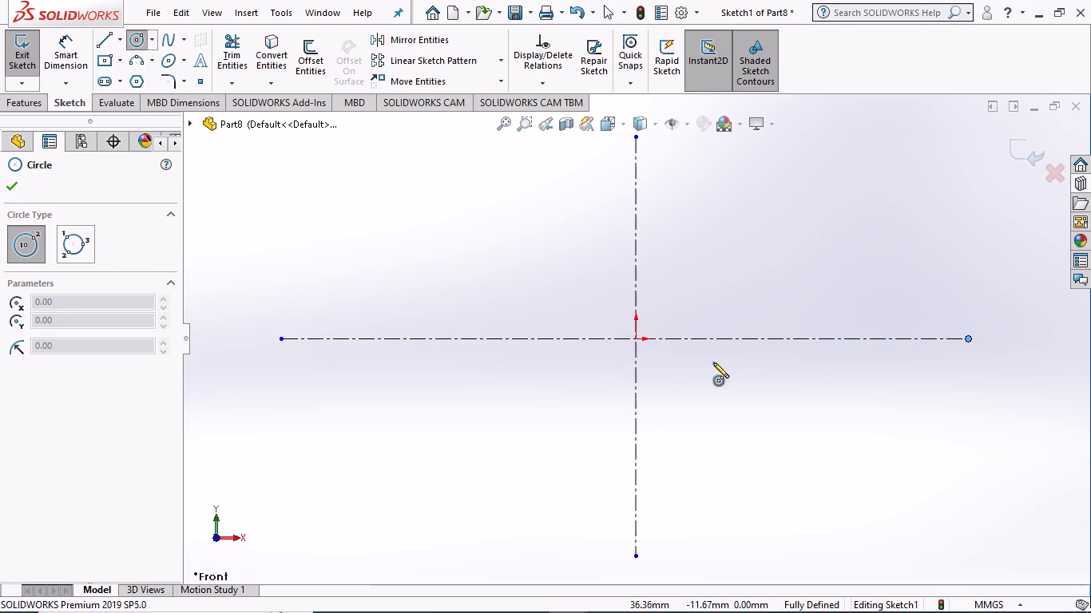
pyautogui.click(636, 338)
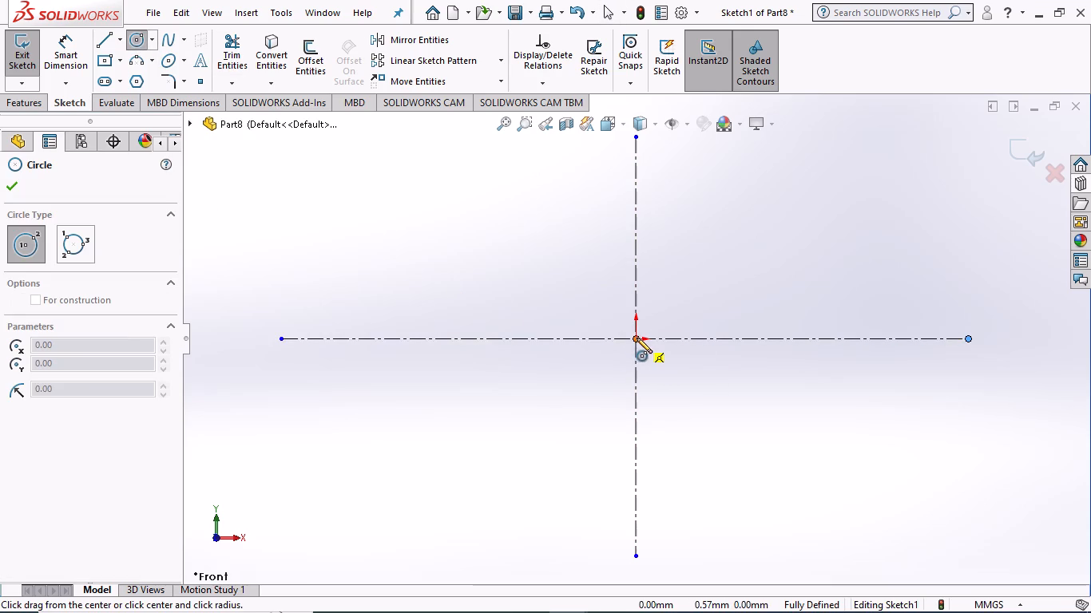
pyautogui.click(719, 329)
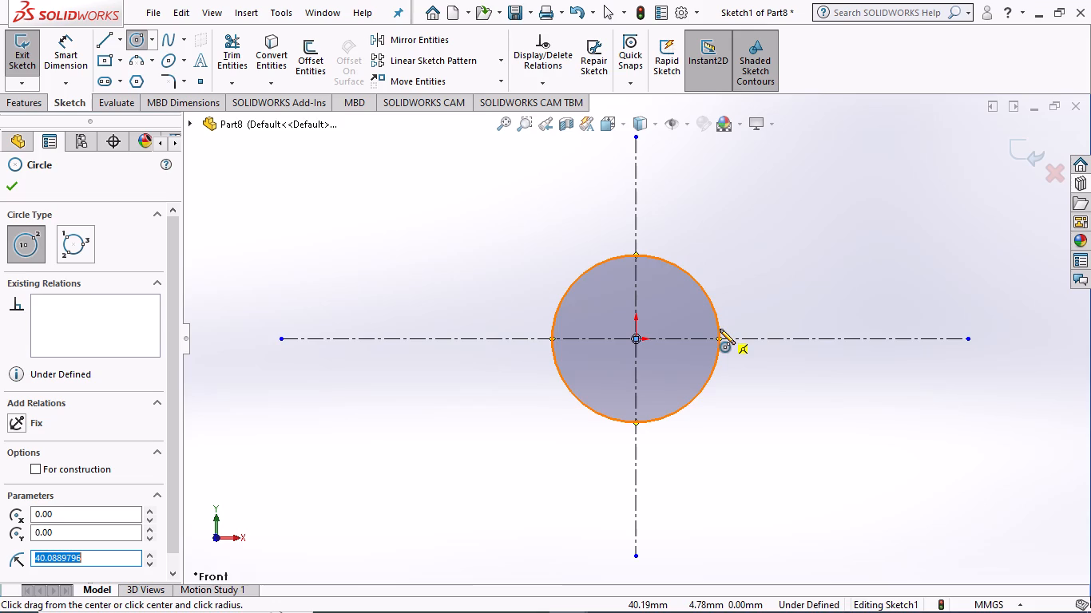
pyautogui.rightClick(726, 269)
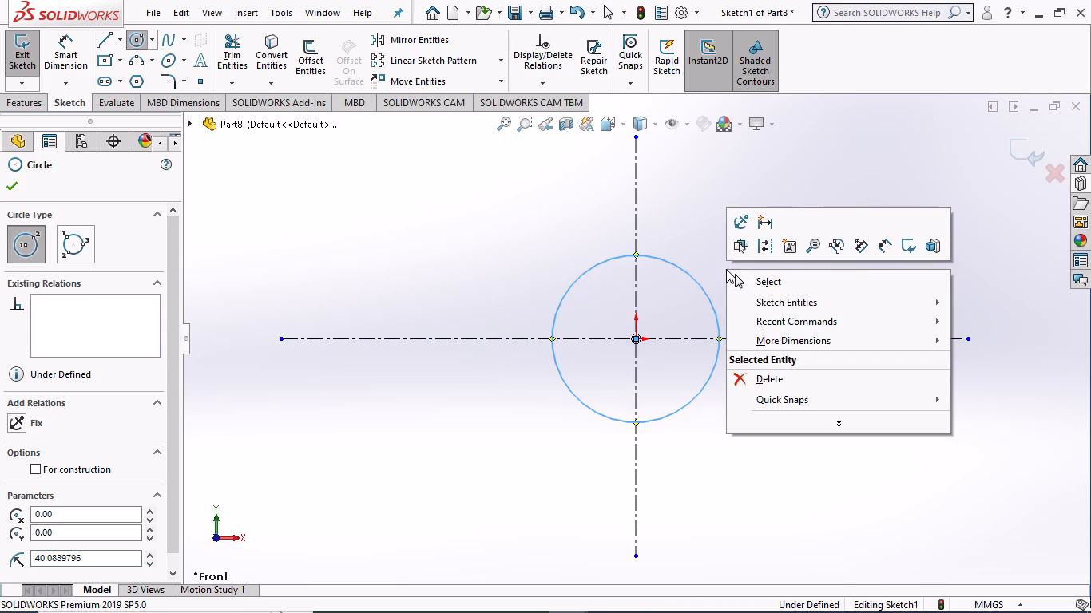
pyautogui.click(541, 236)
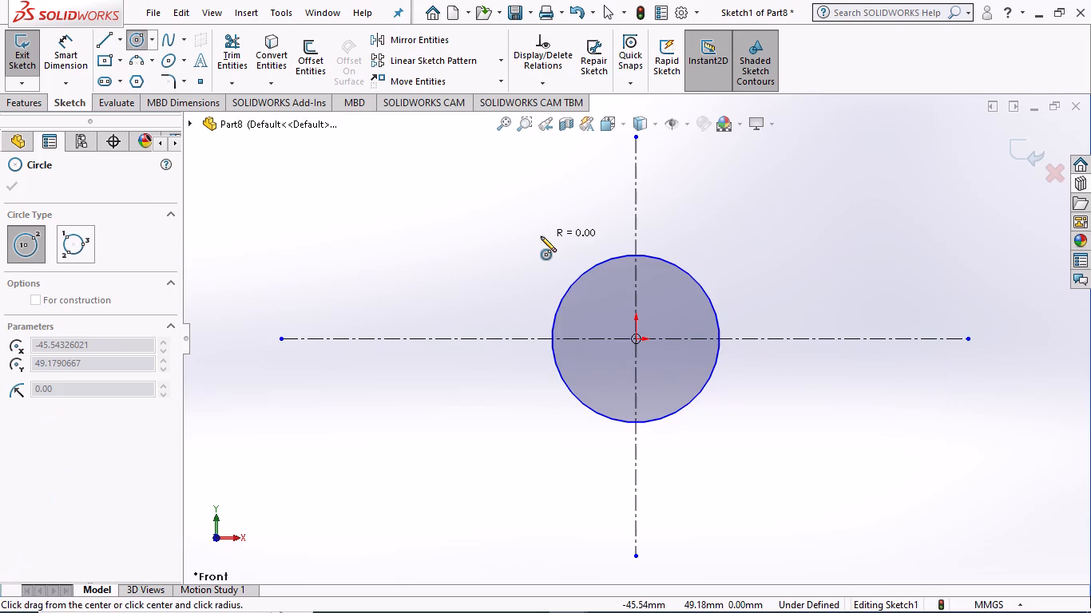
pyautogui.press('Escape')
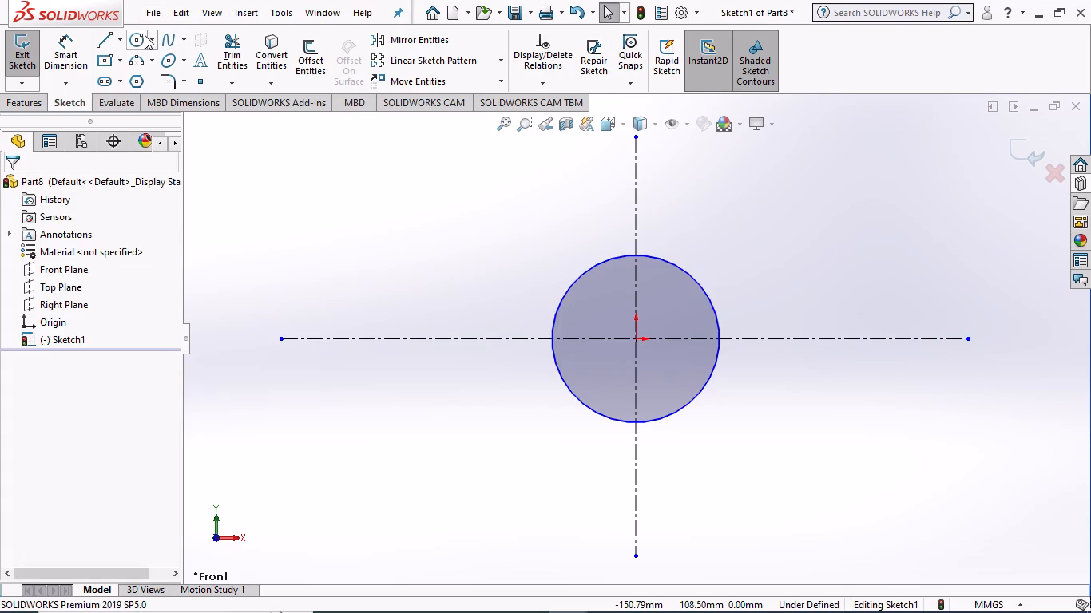
# Sketch a smaller circle centred on the origin inside the first one, with a radius of about 23 mm.
pyautogui.click(136, 38)
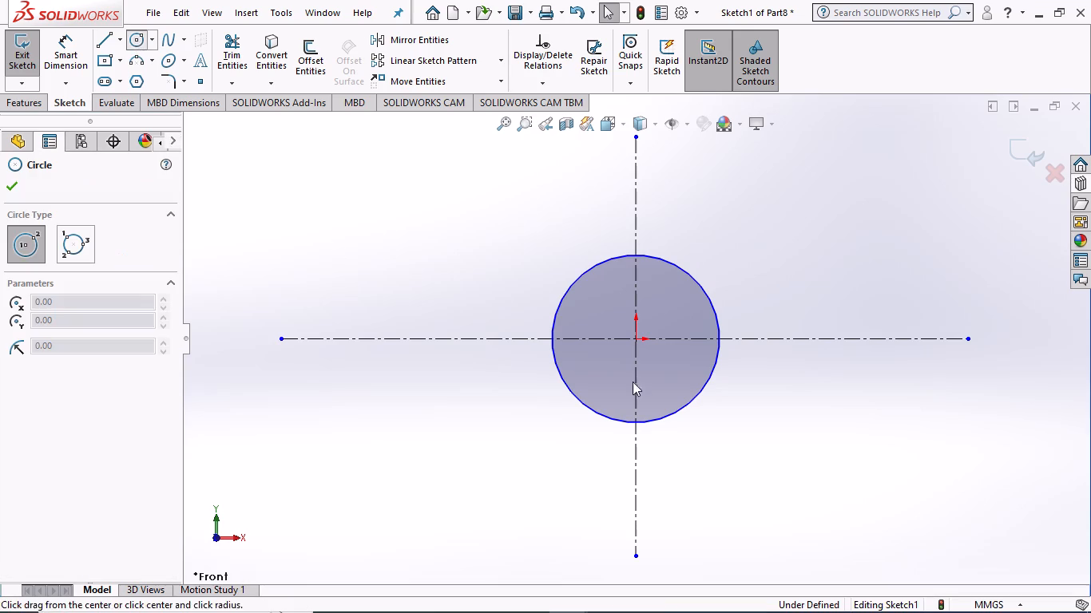
pyautogui.click(637, 339)
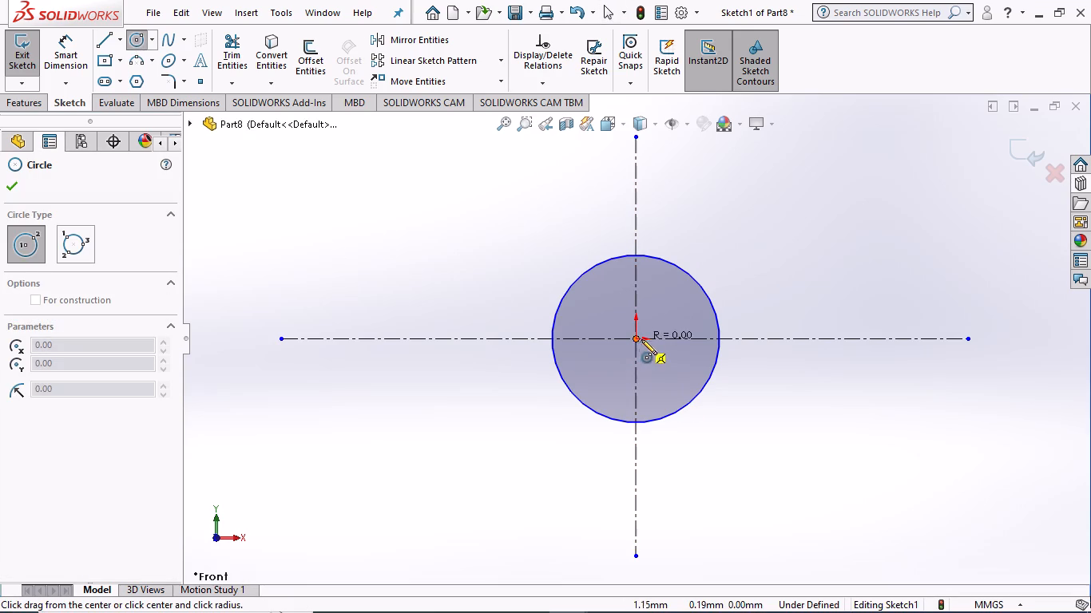
pyautogui.click(678, 361)
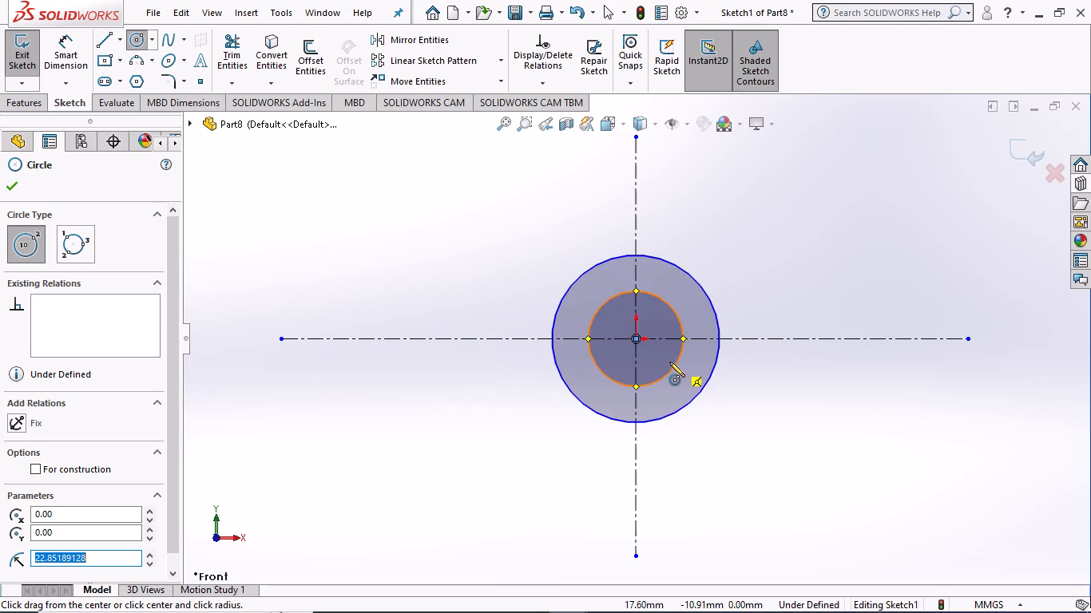
pyautogui.press('Escape')
pyautogui.press('Escape')
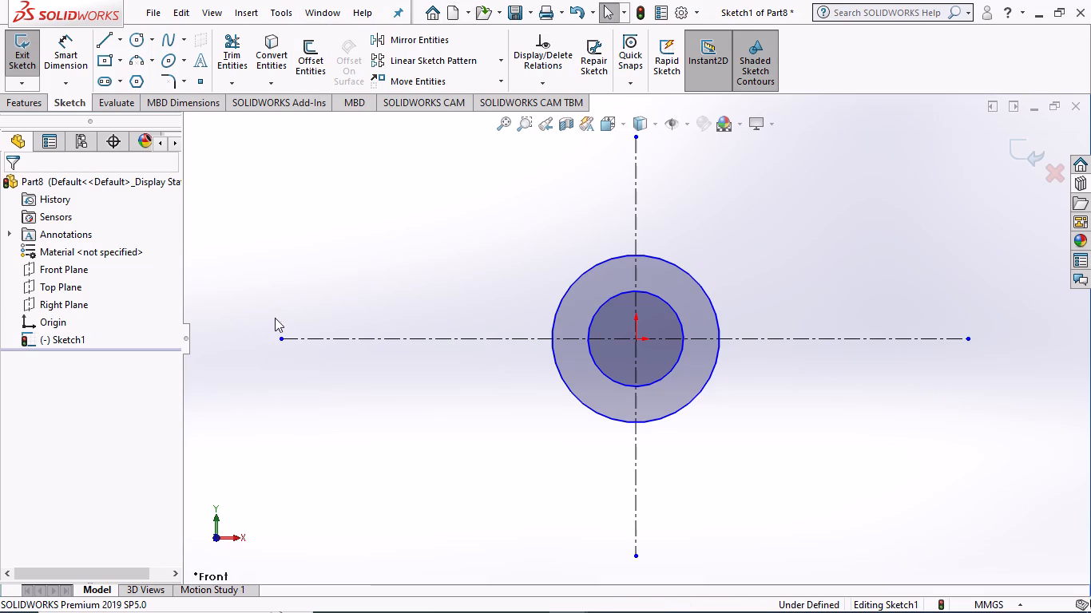
# Dimension the inner circle's diameter to 55 mm.
pyautogui.click(60, 55)
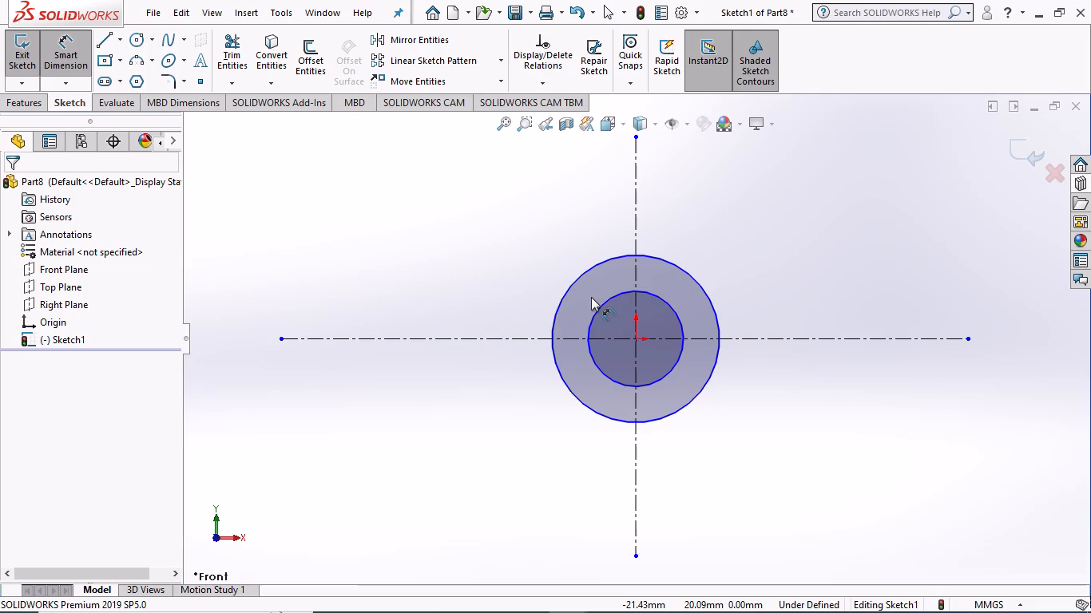
pyautogui.click(591, 297)
pyautogui.click(596, 317)
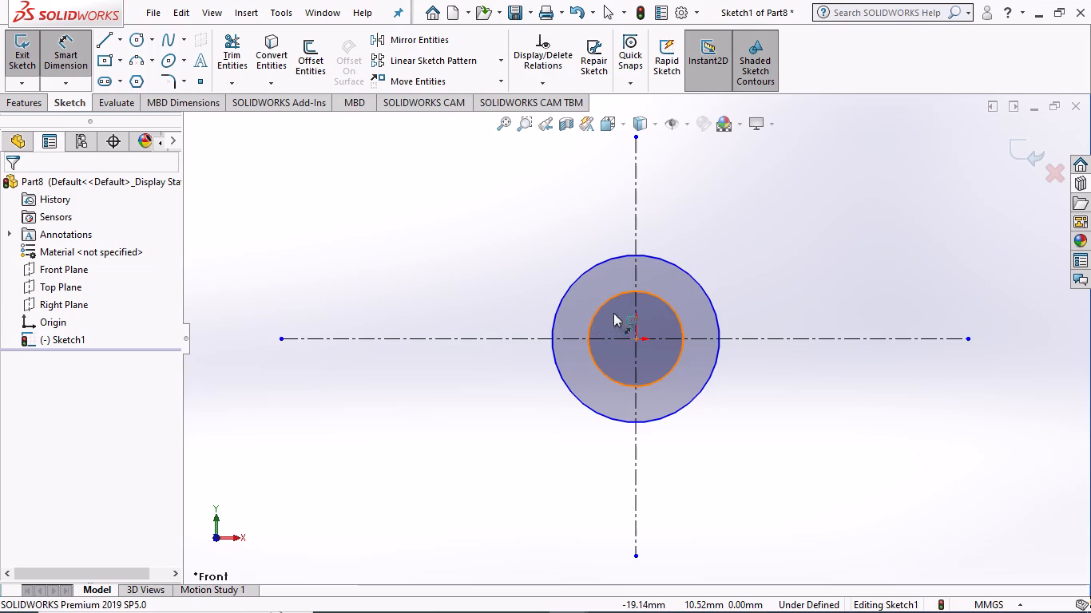
pyautogui.click(724, 254)
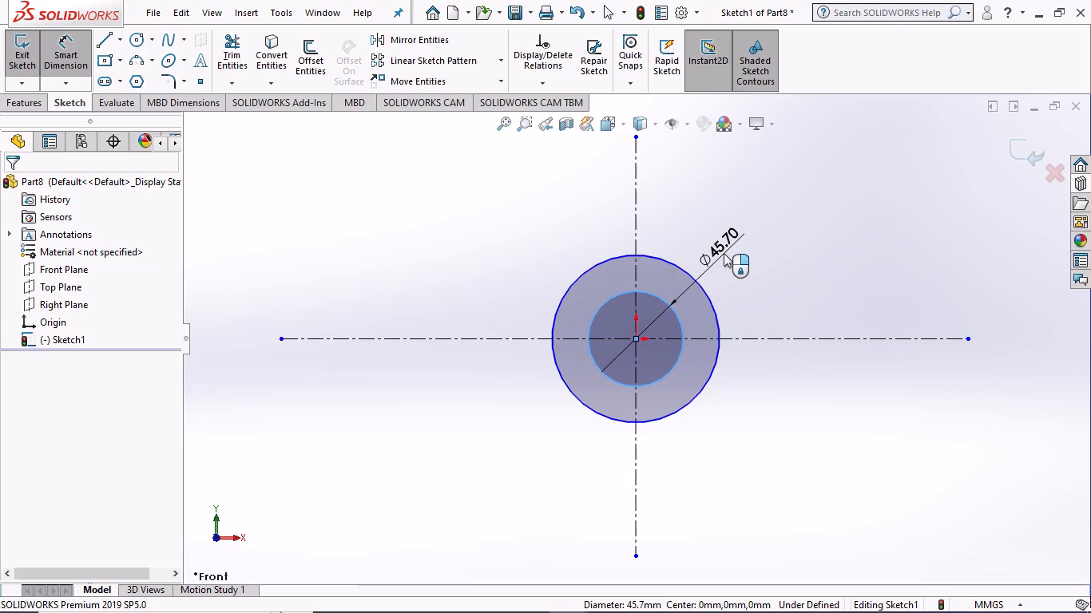
pyautogui.write('55')
pyautogui.press('Return')
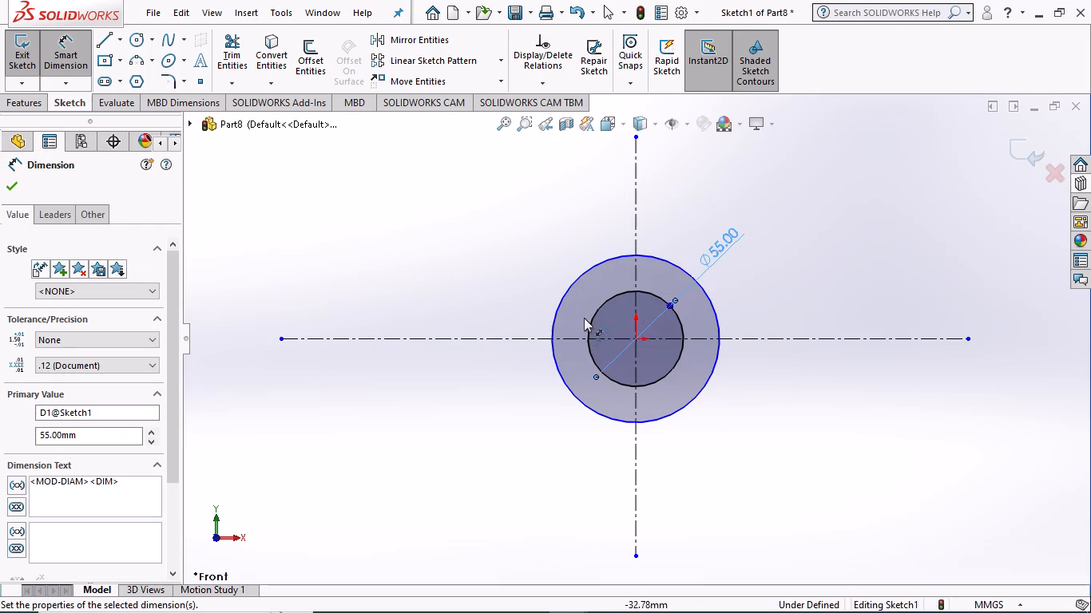
# Dimension the outer circle's diameter to 90 mm.
pyautogui.click(609, 262)
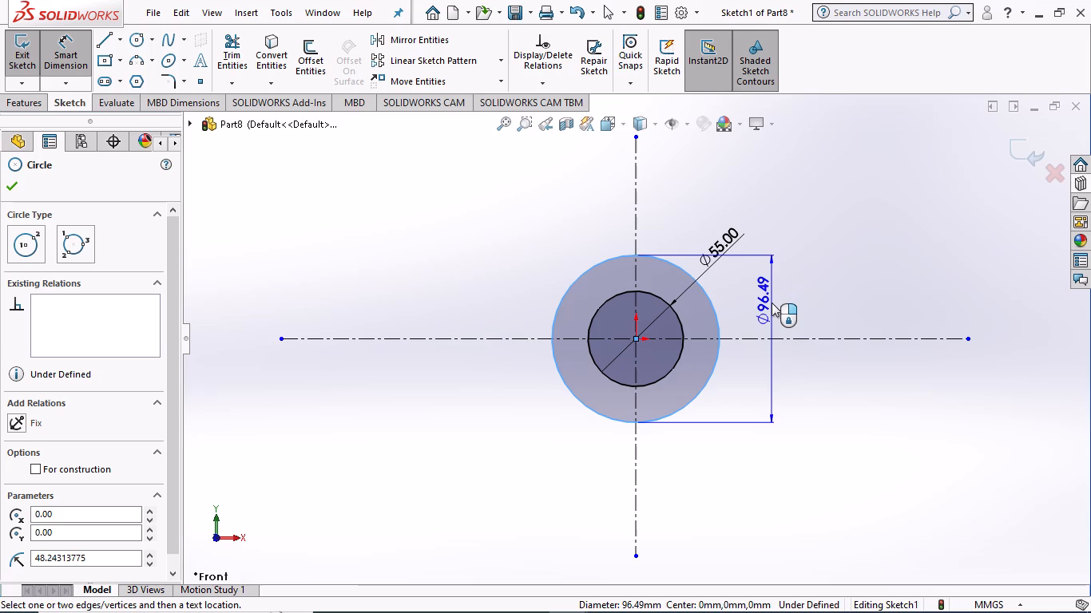
pyautogui.click(772, 304)
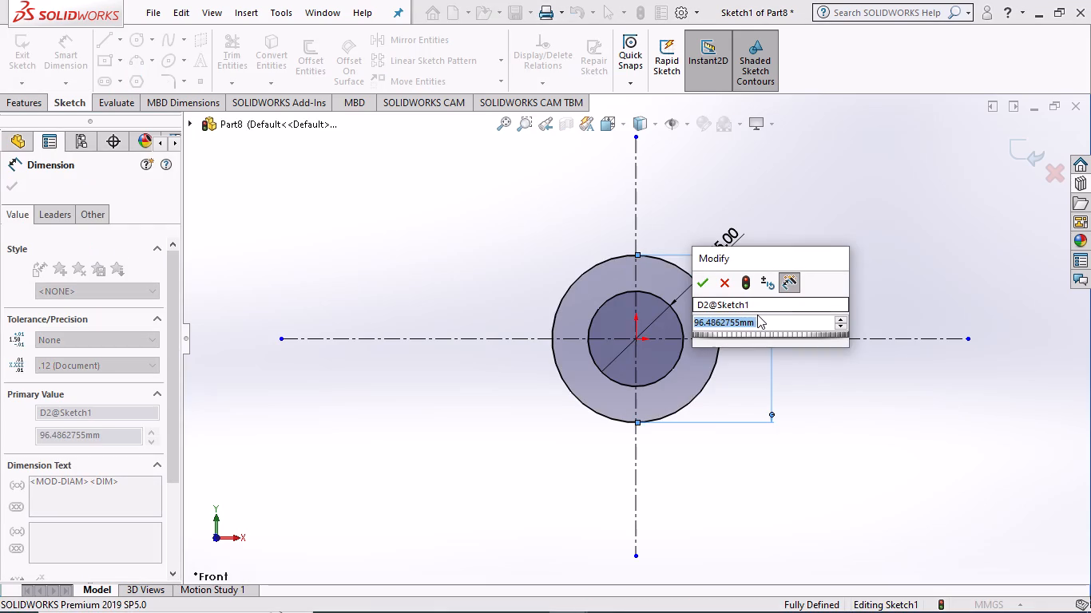
pyautogui.write('90')
pyautogui.press('Return')
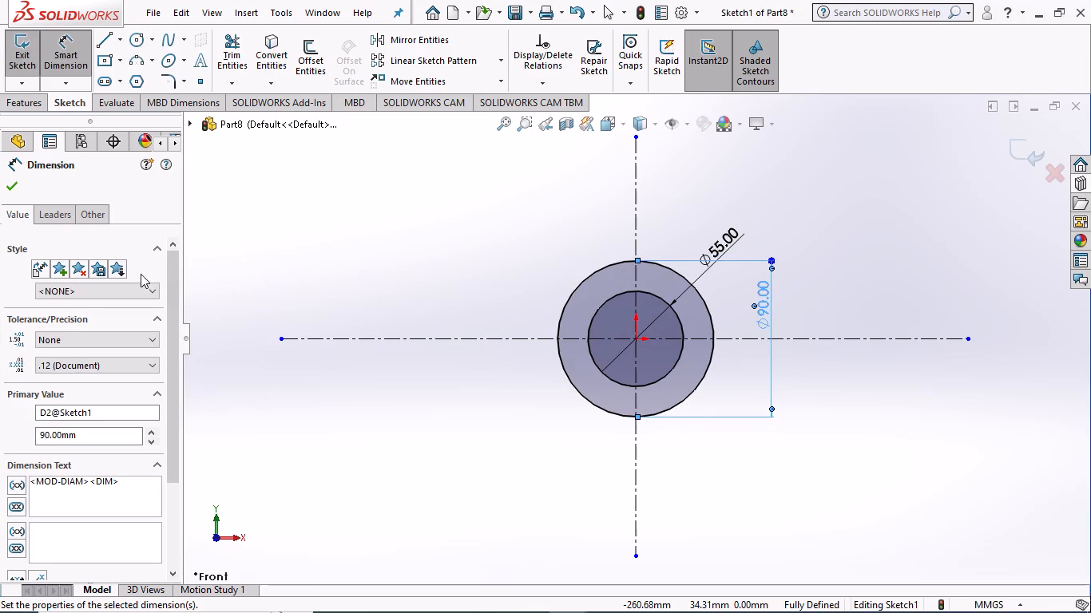
pyautogui.click(6, 184)
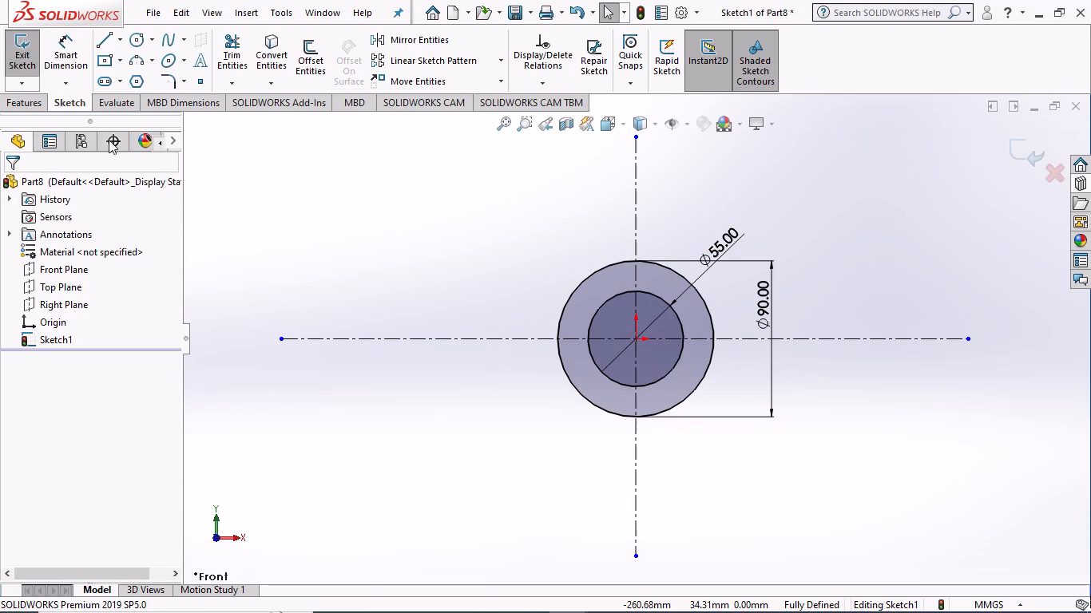
# Sketch a slanted centerline about 131 mm long from the origin, going up towards negative X beyond the outer circle.
pyautogui.click(118, 40)
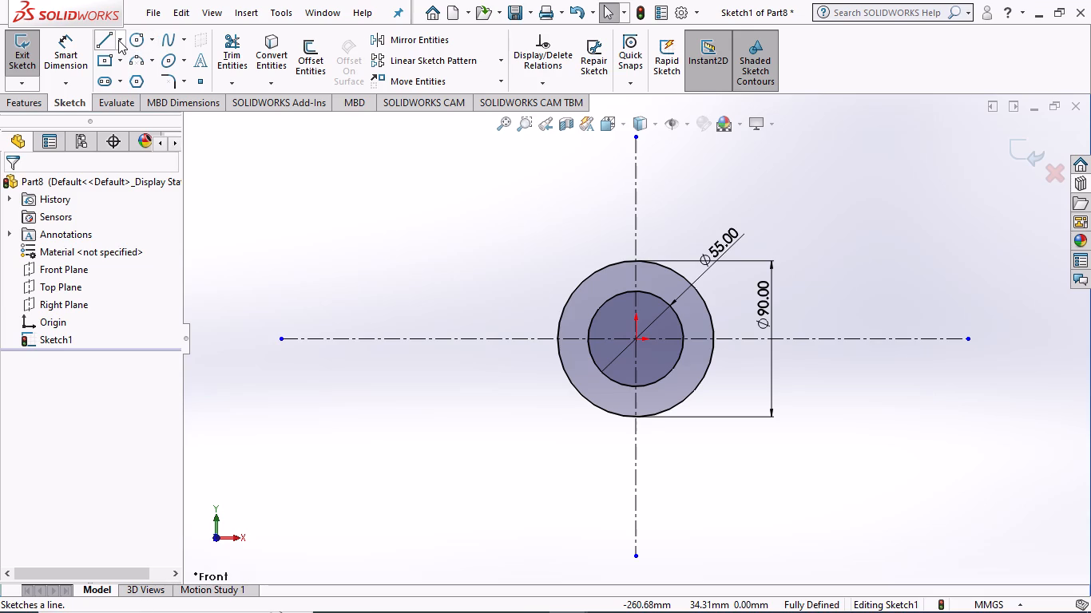
pyautogui.click(117, 82)
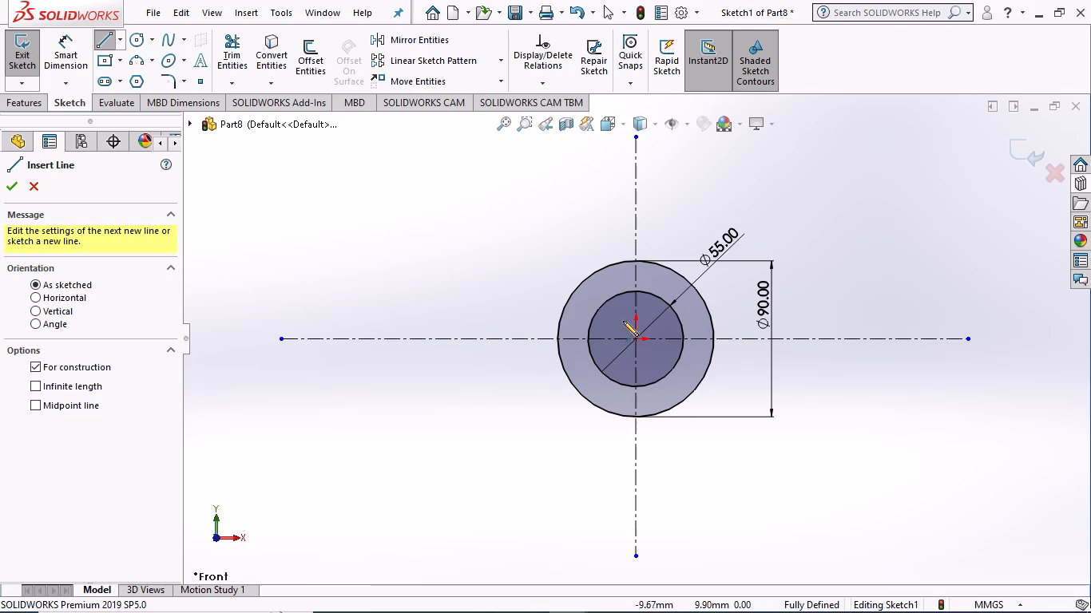
pyautogui.click(123, 42)
pyautogui.click(126, 79)
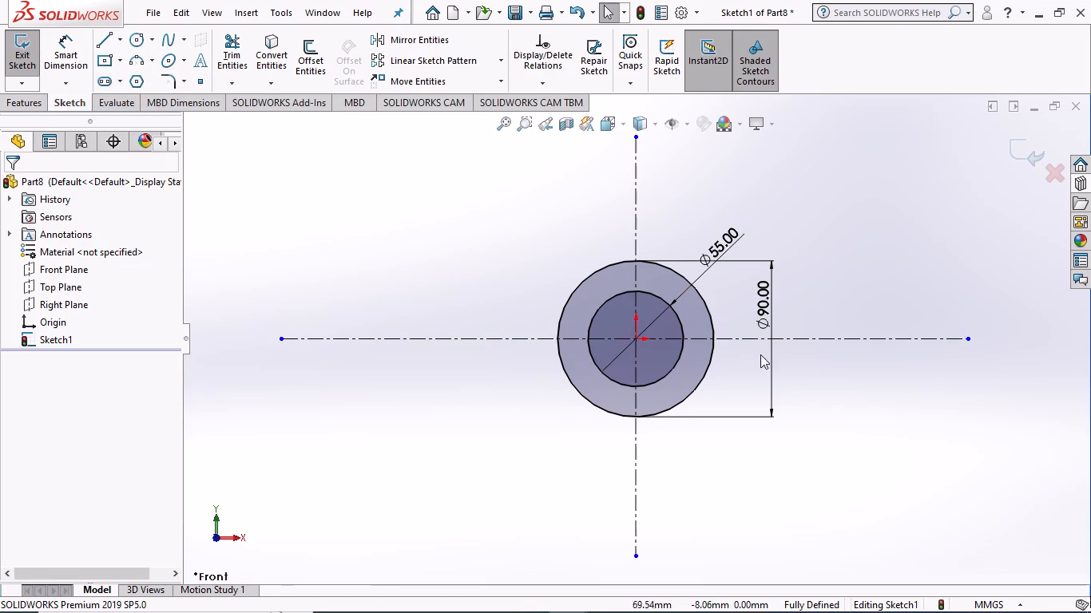
pyautogui.click(122, 40)
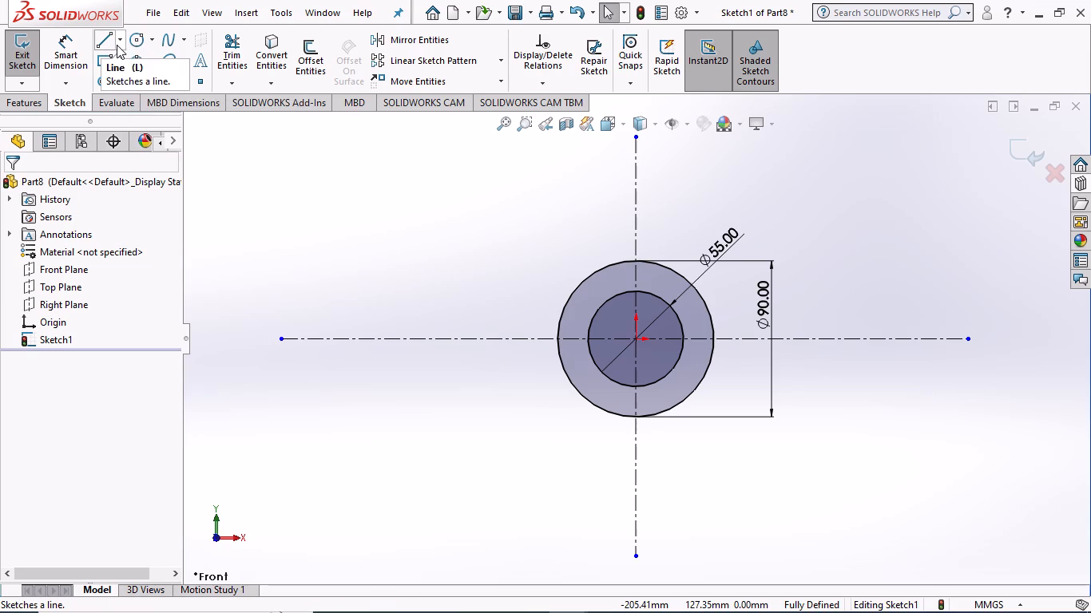
pyautogui.click(117, 45)
pyautogui.click(121, 44)
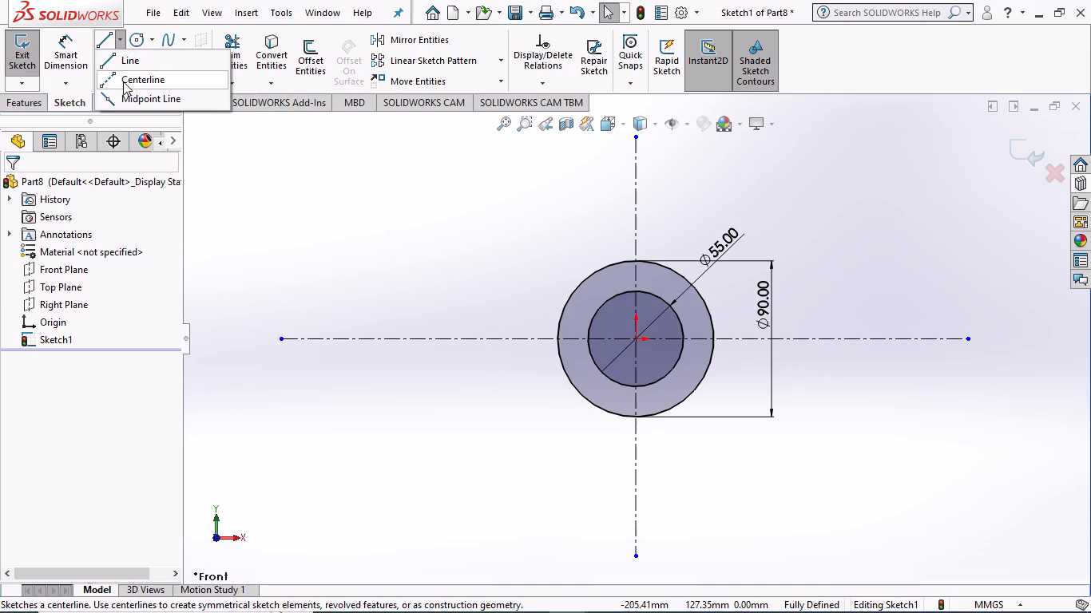
pyautogui.click(123, 82)
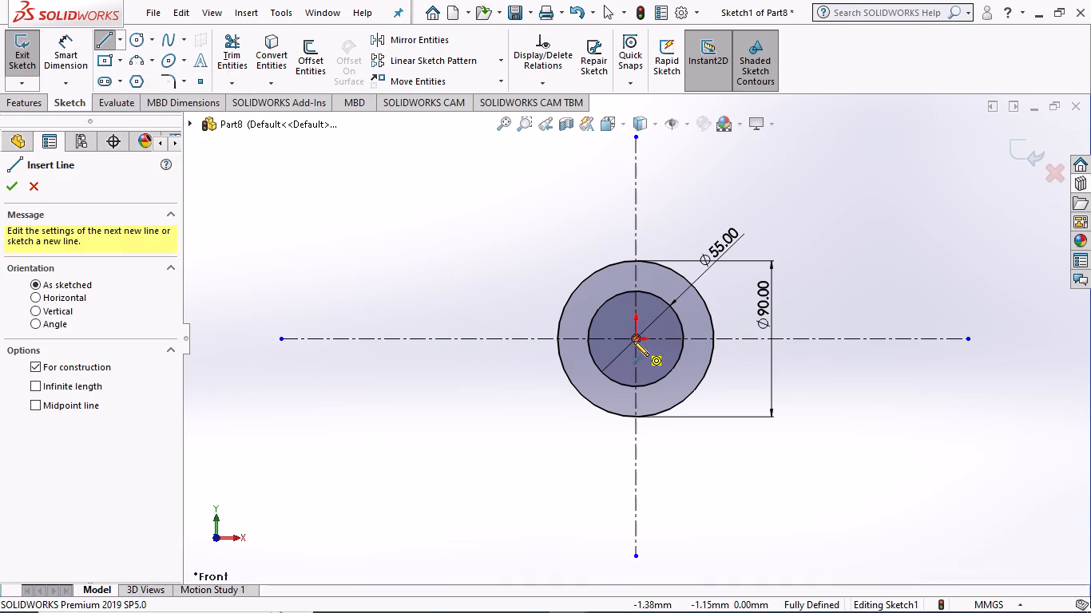
pyautogui.click(635, 339)
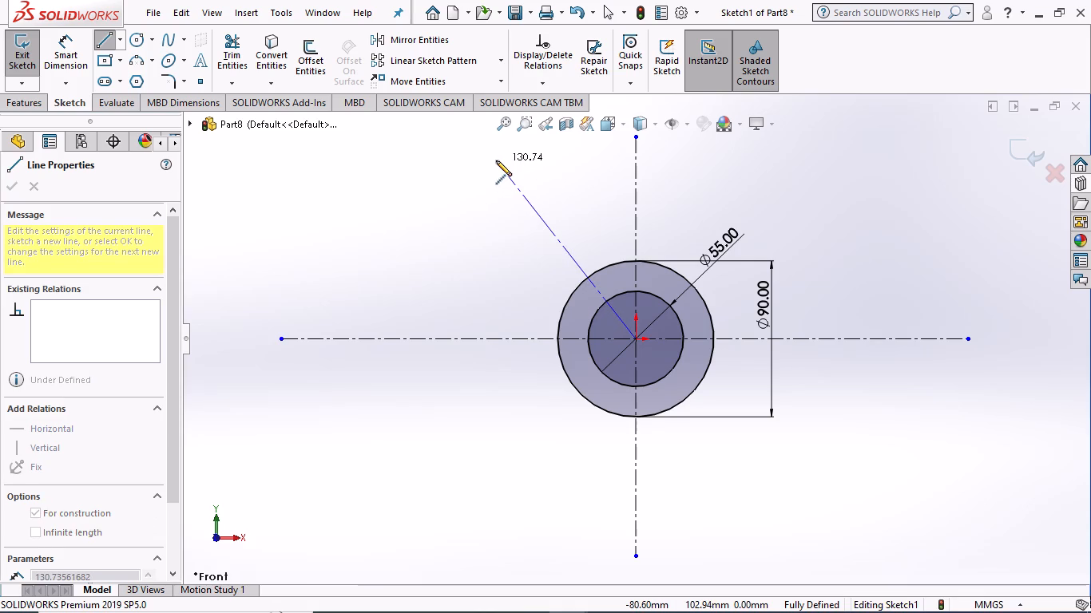
pyautogui.click(496, 160)
pyautogui.press('Escape')
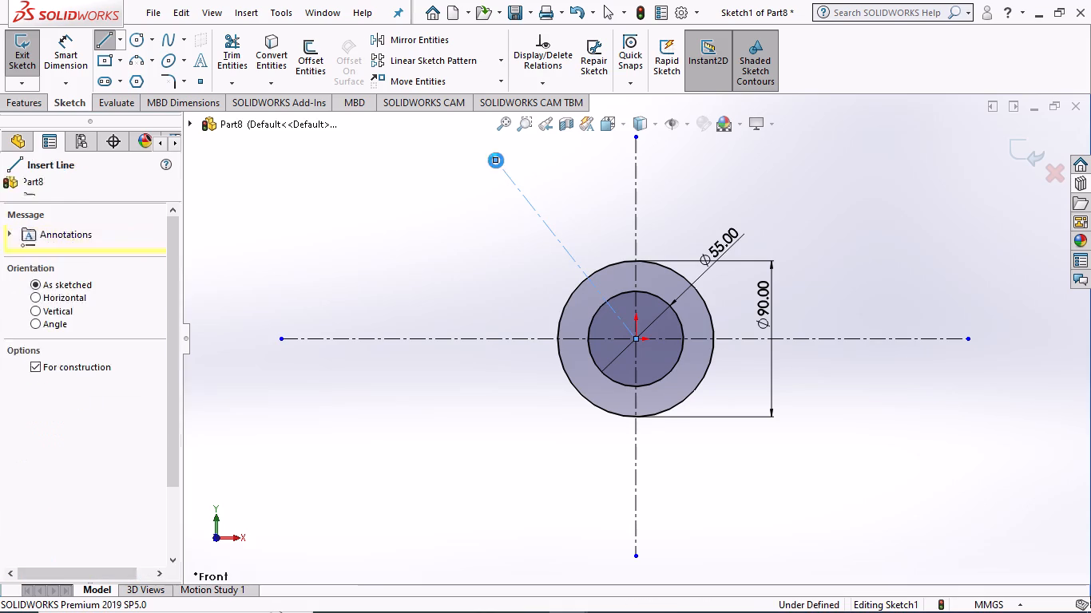
# Sketch a second slanted centerline about 124 mm long from the origin, going up towards positive X, ending level with the first one's endpoint.
pyautogui.click(119, 36)
pyautogui.click(140, 85)
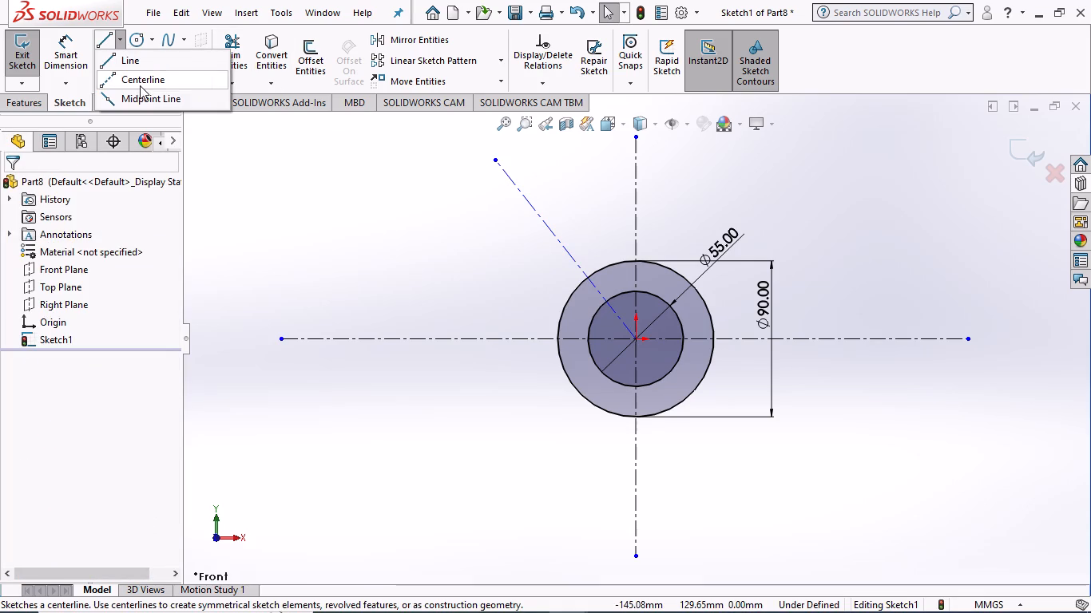
pyautogui.click(636, 338)
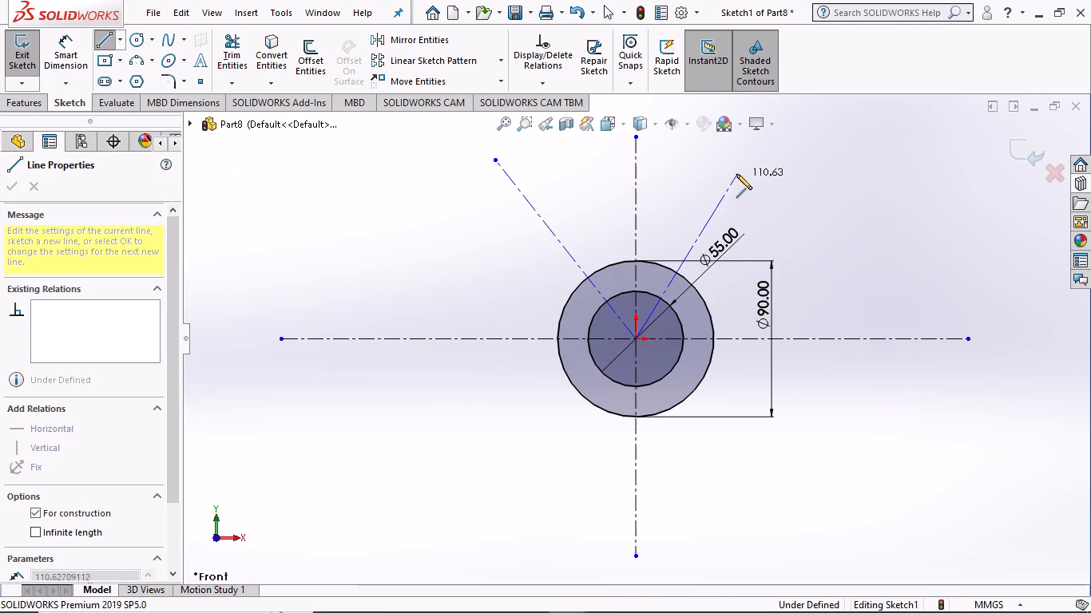
pyautogui.click(756, 160)
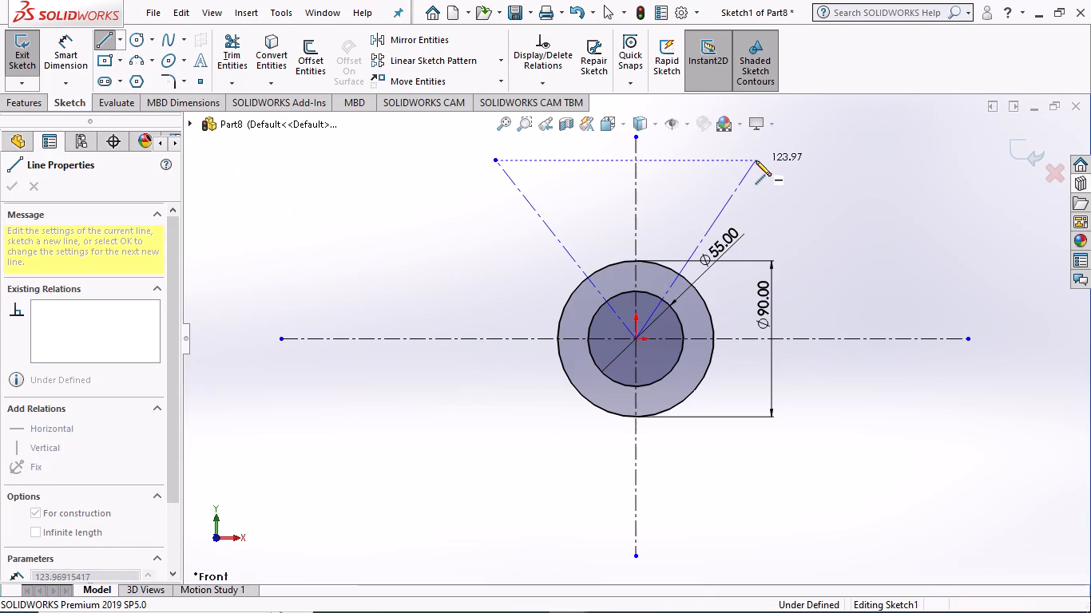
pyautogui.press('Escape')
pyautogui.press('Escape')
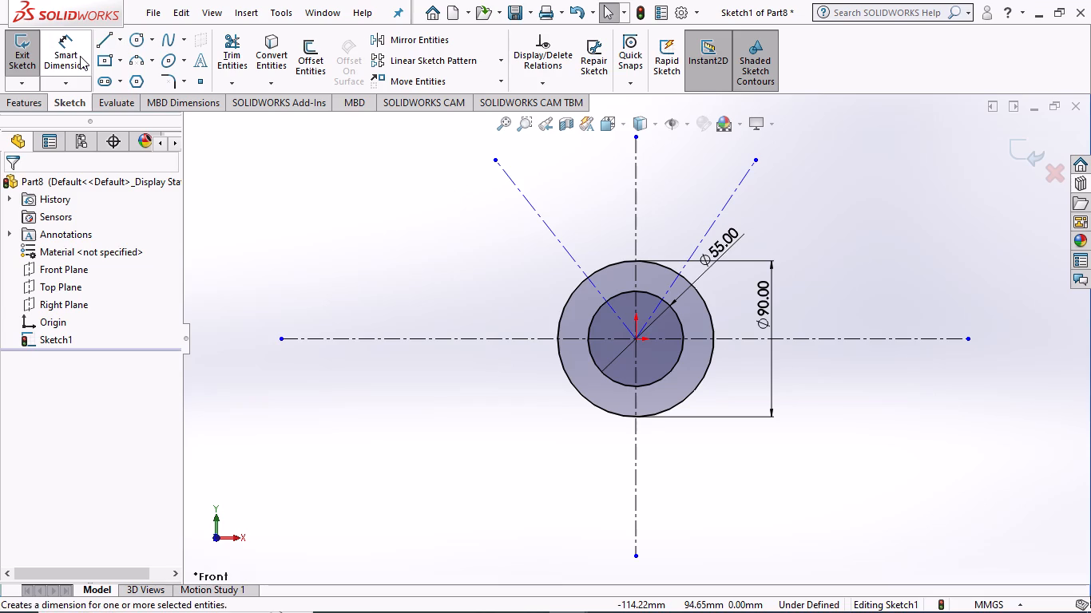
# Dimension the angle between the negative-X slanted centerline and the vertical centerline to 30°.
pyautogui.click(80, 56)
pyautogui.click(514, 181)
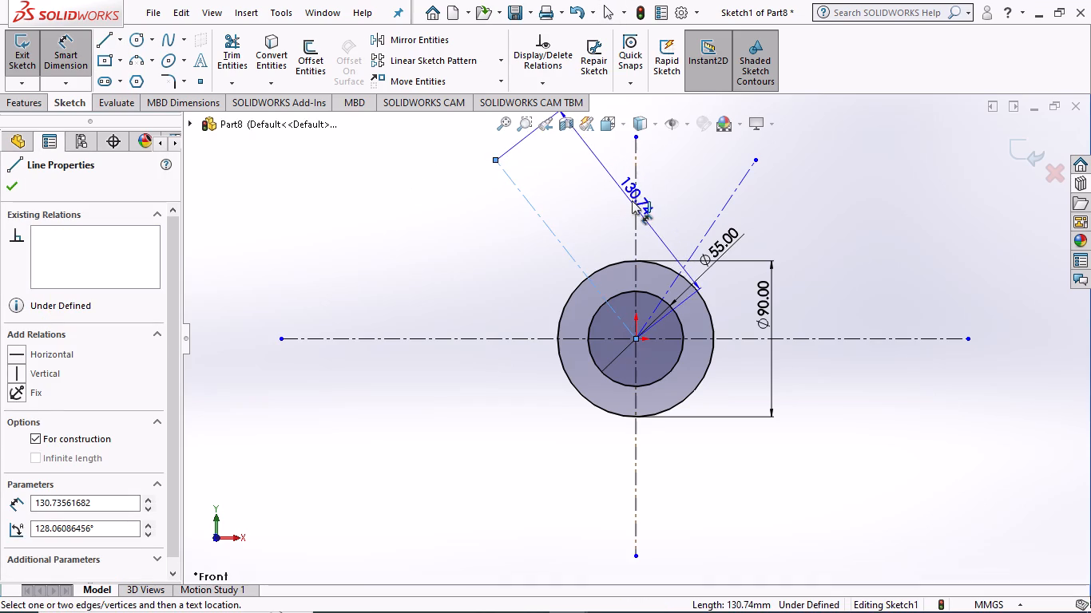
pyautogui.click(636, 200)
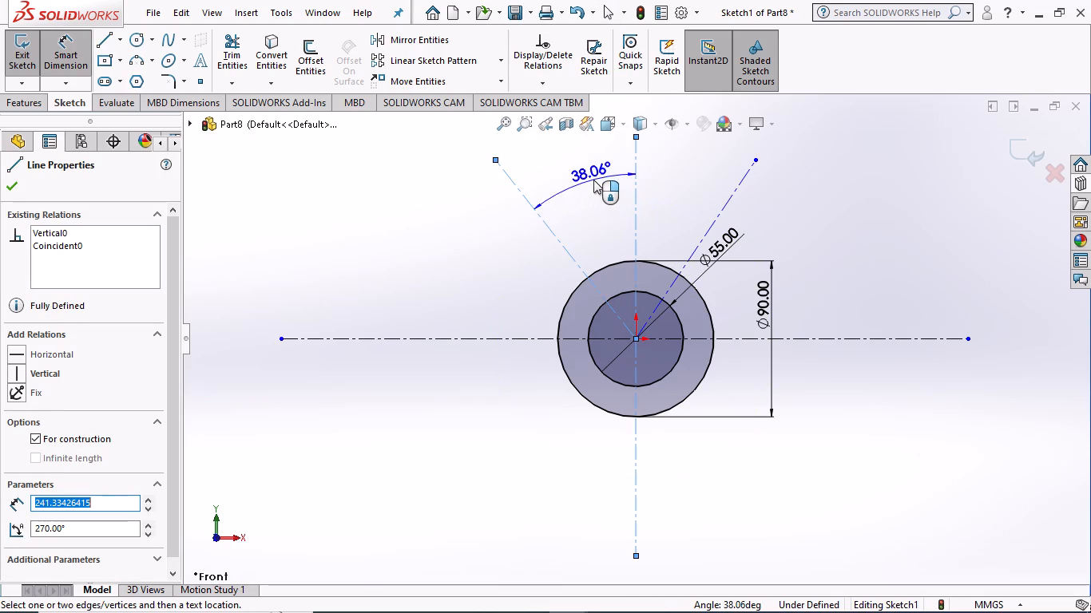
pyautogui.click(585, 178)
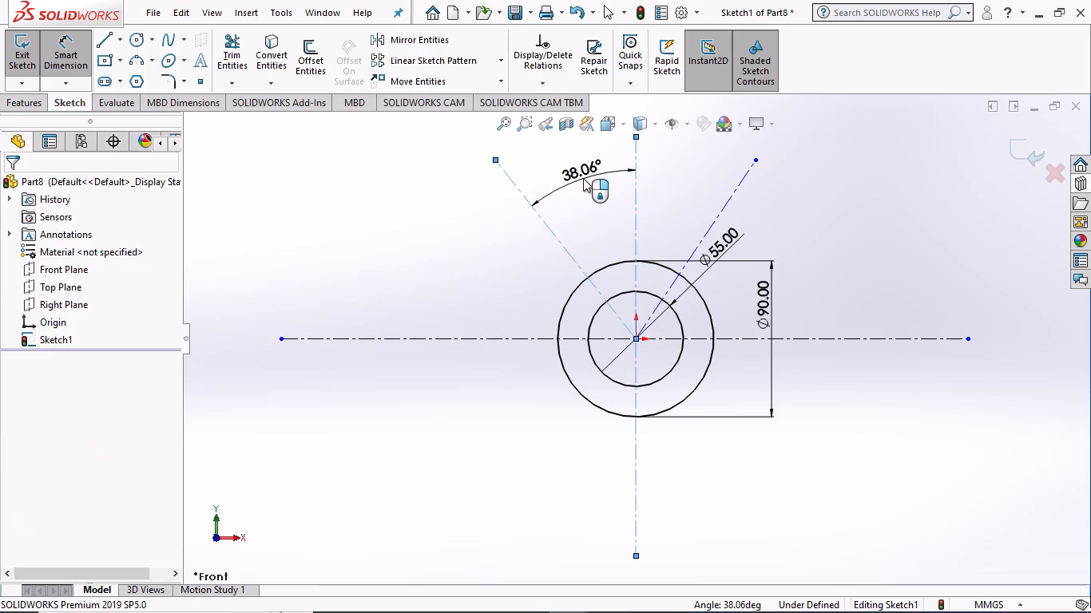
pyautogui.write('30')
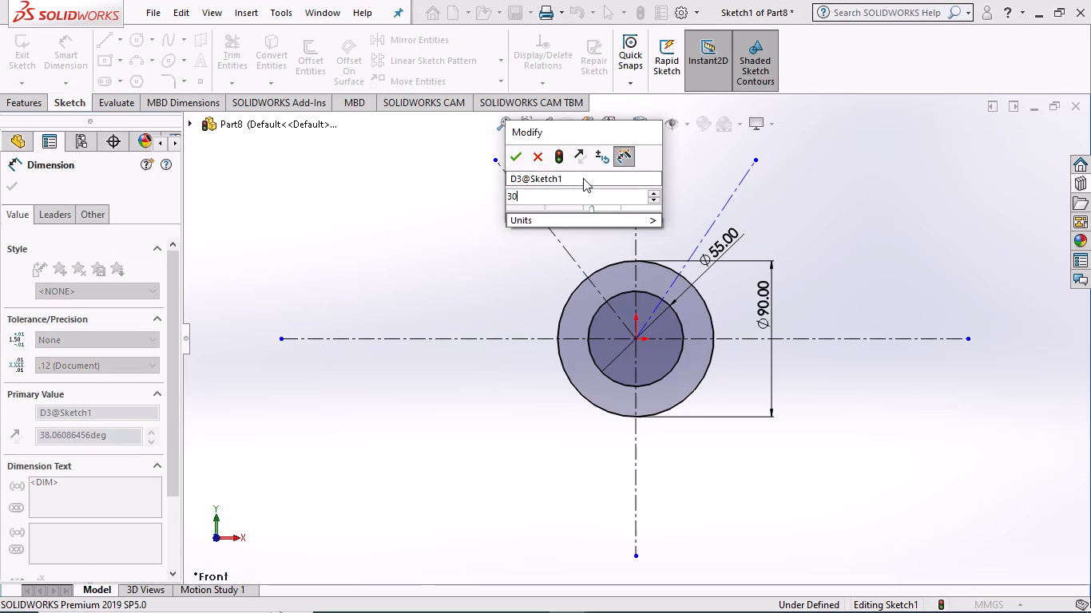
pyautogui.press('Return')
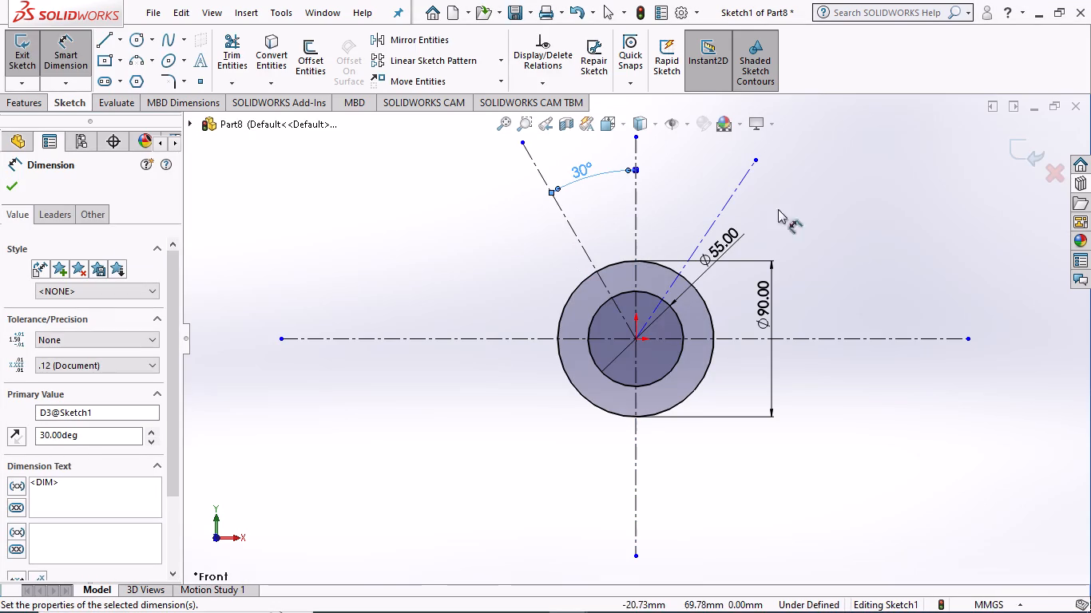
# Dimension the angle between the positive-X slanted centerline and the vertical centerline to 30°.
pyautogui.click(736, 187)
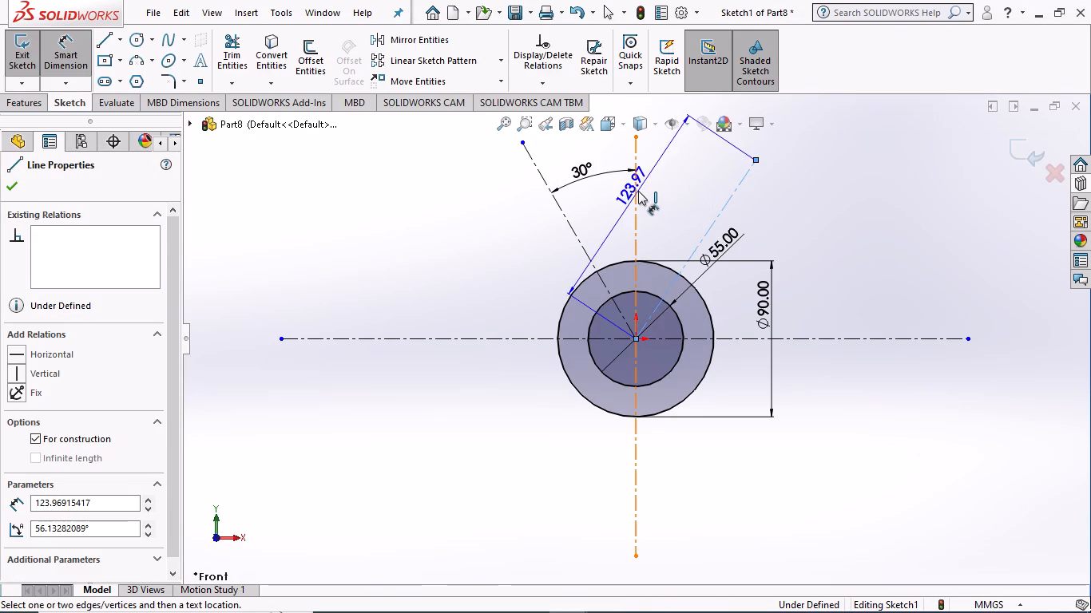
pyautogui.click(633, 194)
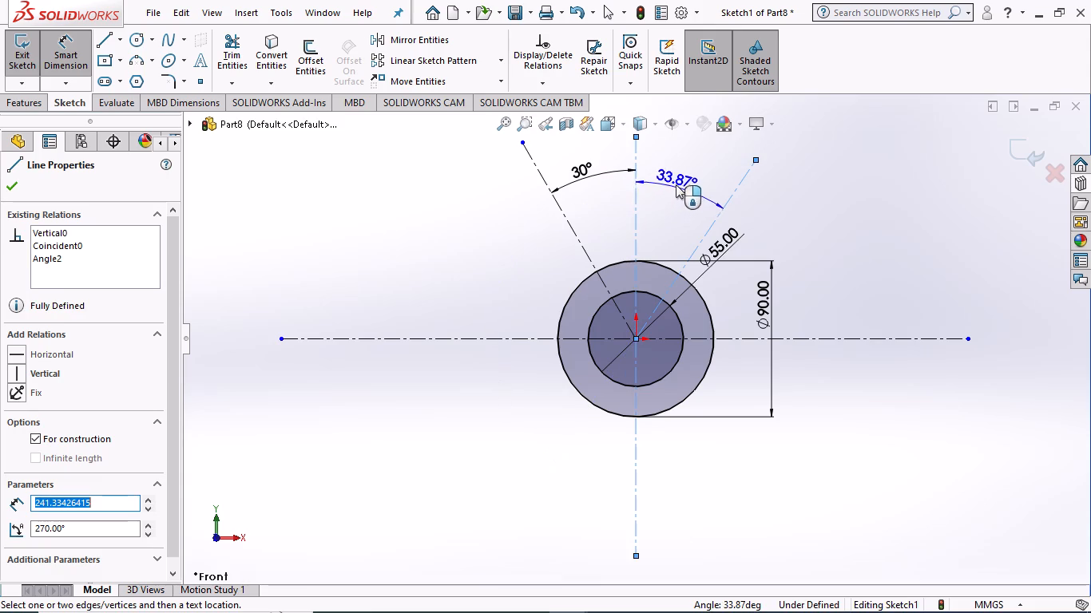
pyautogui.click(679, 174)
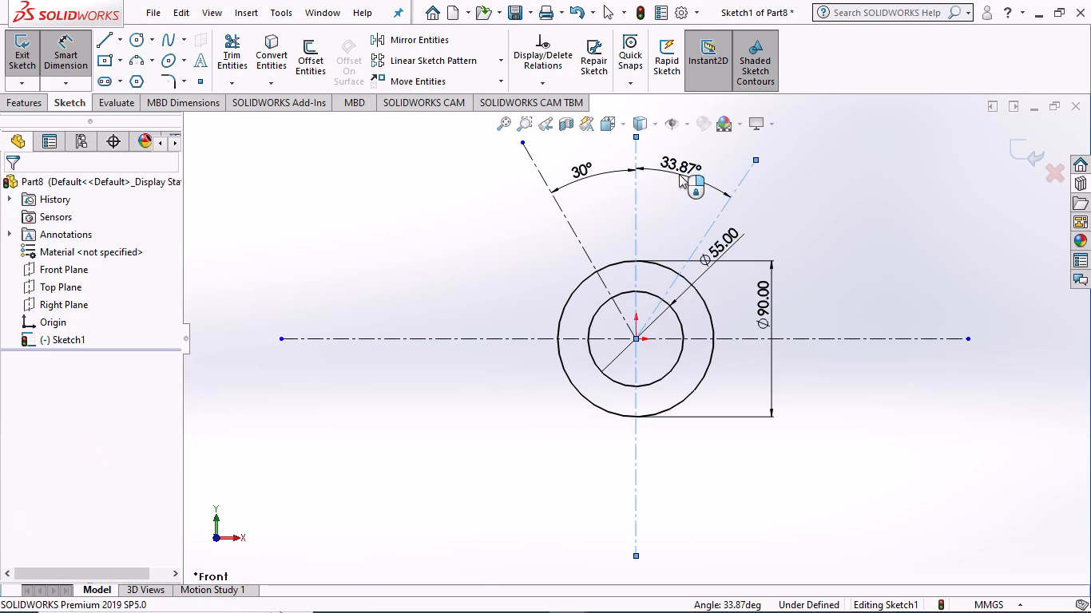
pyautogui.write('30')
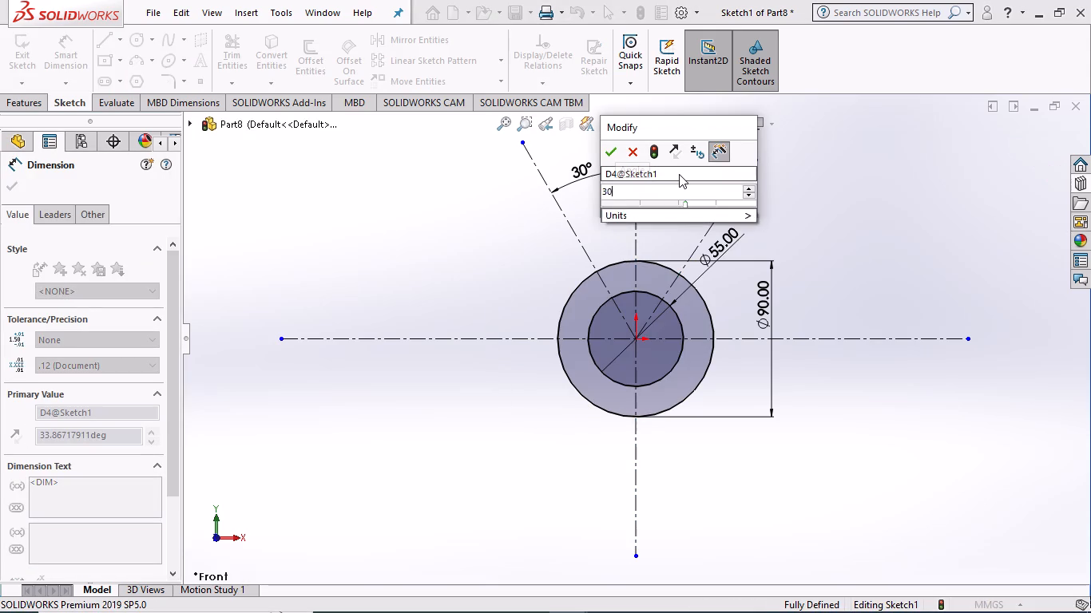
pyautogui.press('Return')
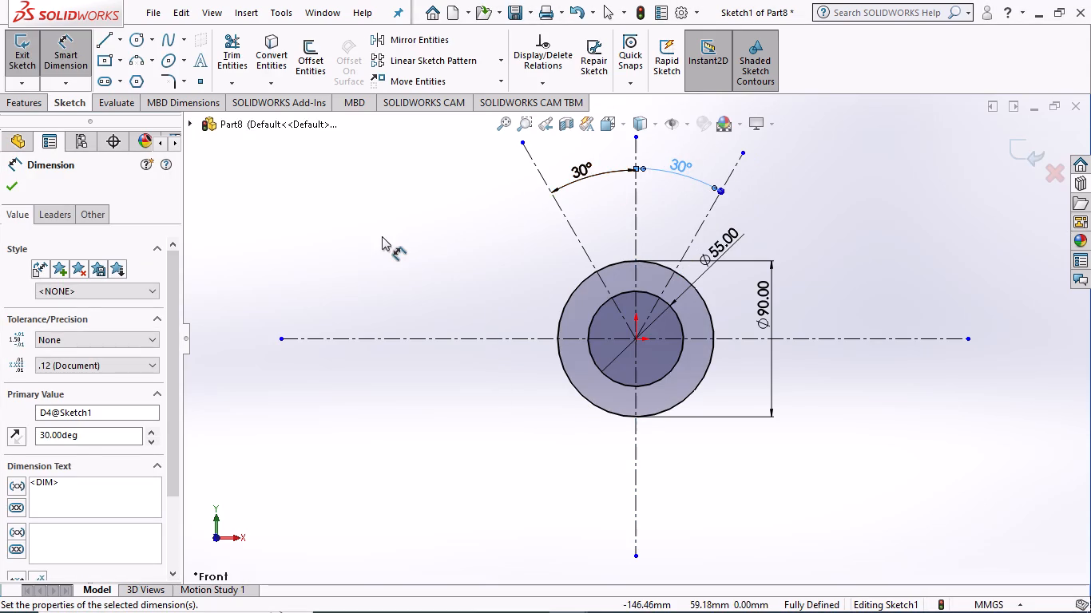
pyautogui.click(461, 222)
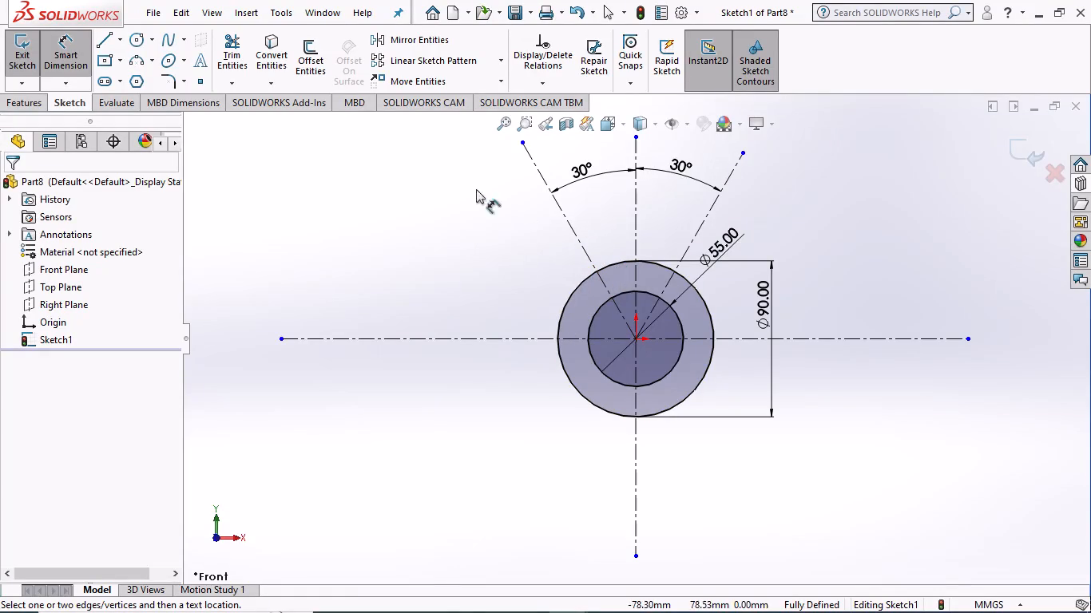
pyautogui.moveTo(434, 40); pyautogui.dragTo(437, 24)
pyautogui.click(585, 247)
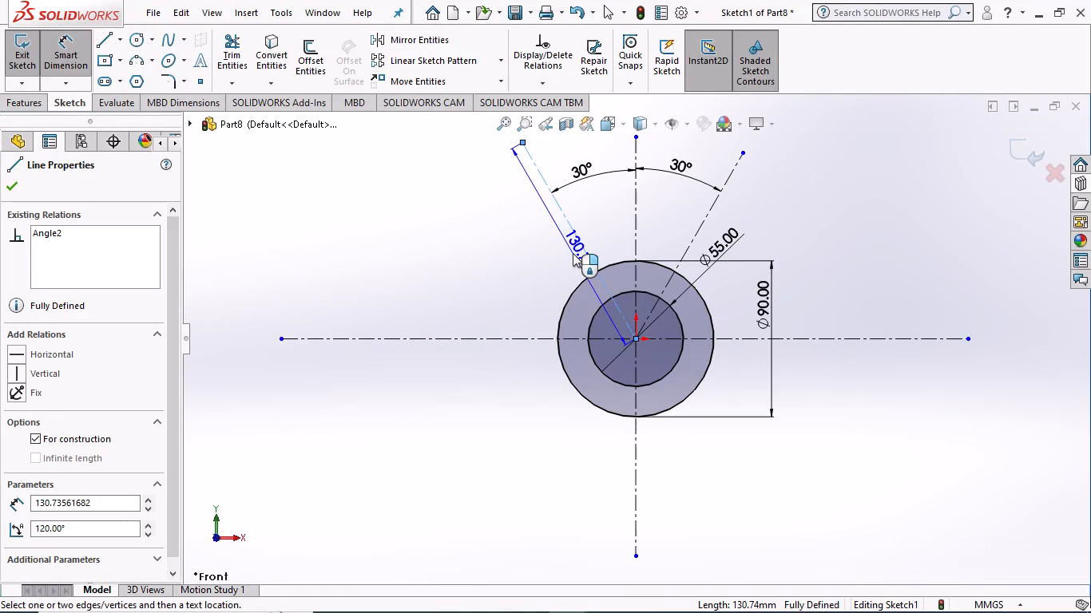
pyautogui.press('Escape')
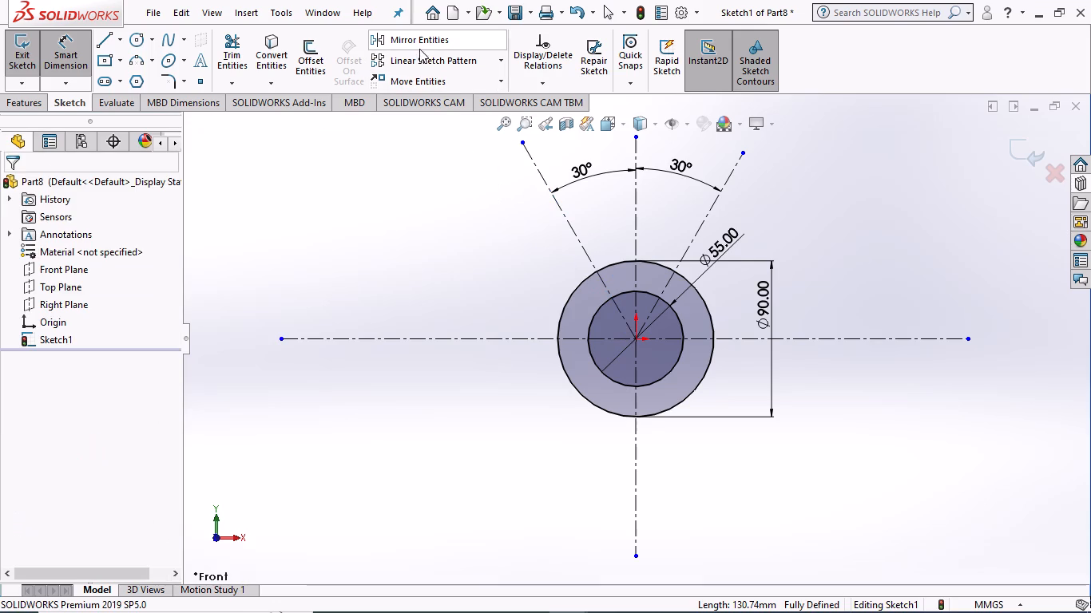
# Mirror both slanted centerlines about the horizontal centerline, keeping the originals.
pyautogui.click(419, 34)
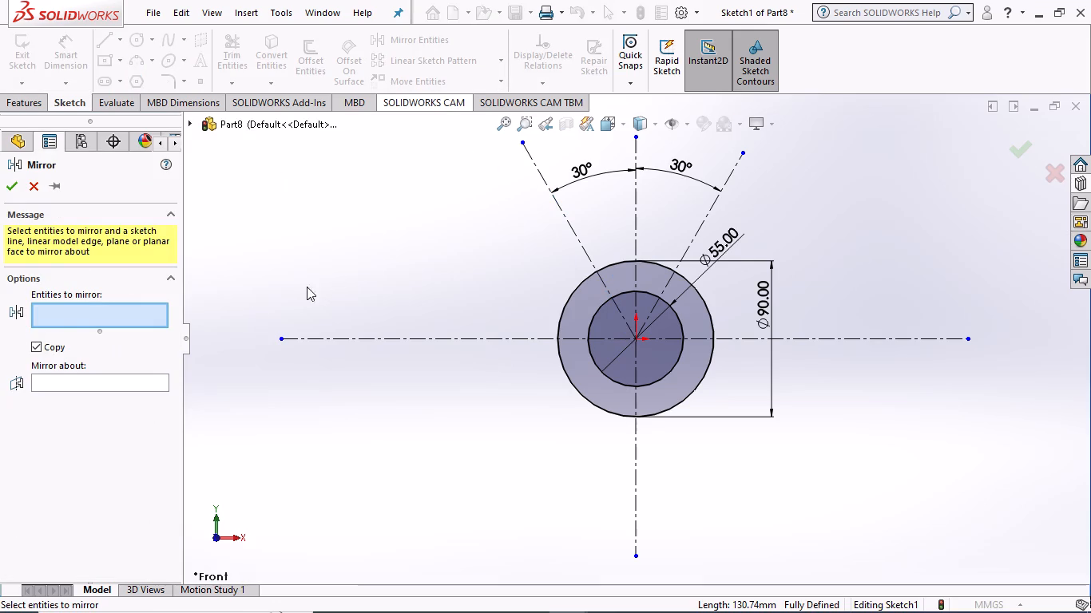
pyautogui.click(561, 212)
pyautogui.click(715, 192)
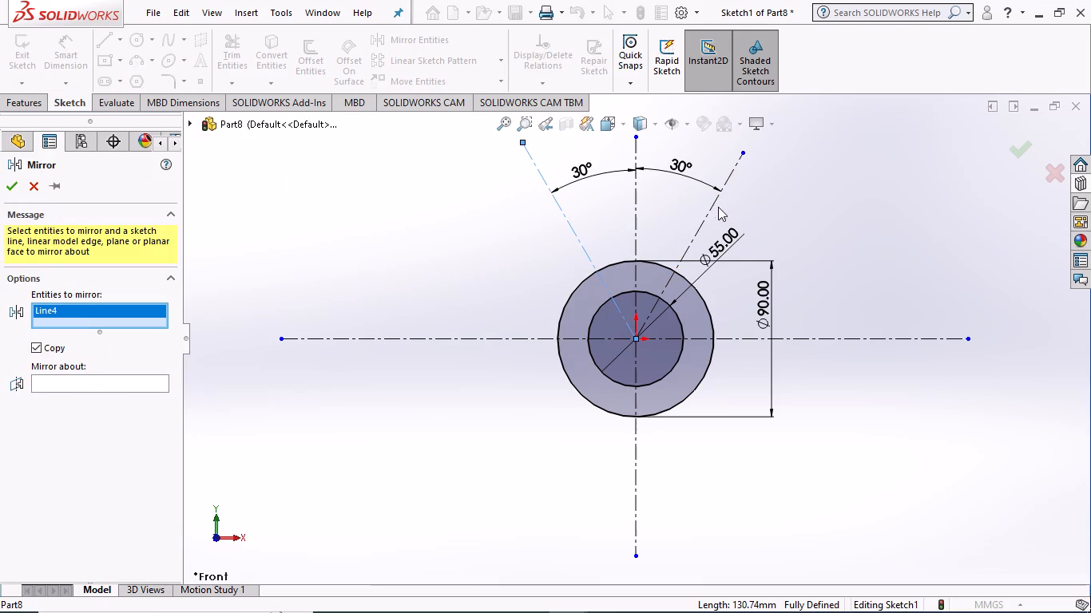
pyautogui.click(714, 204)
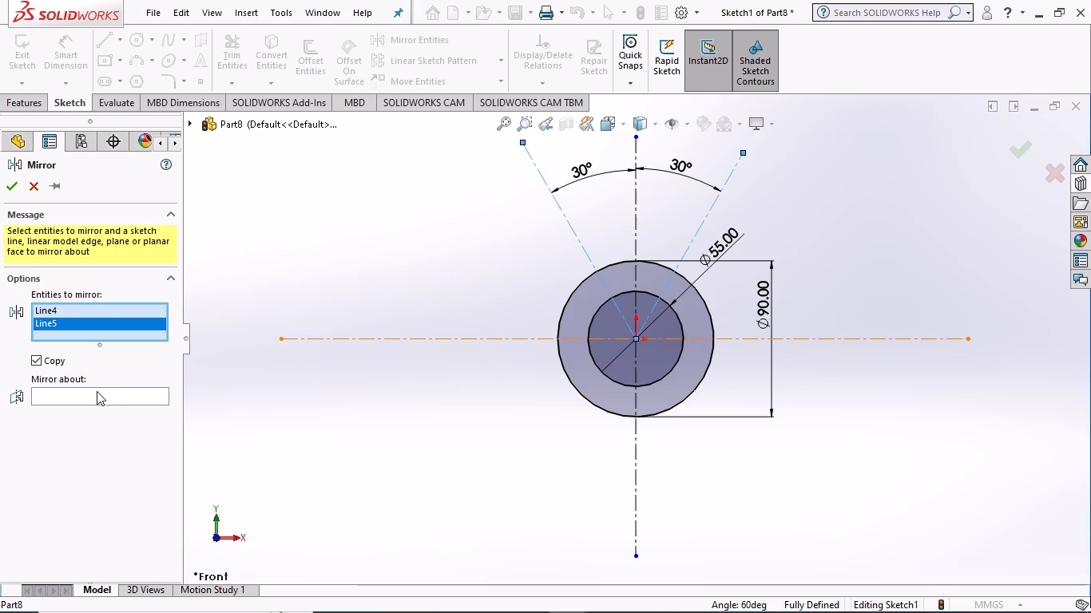
pyautogui.click(97, 395)
pyautogui.click(408, 339)
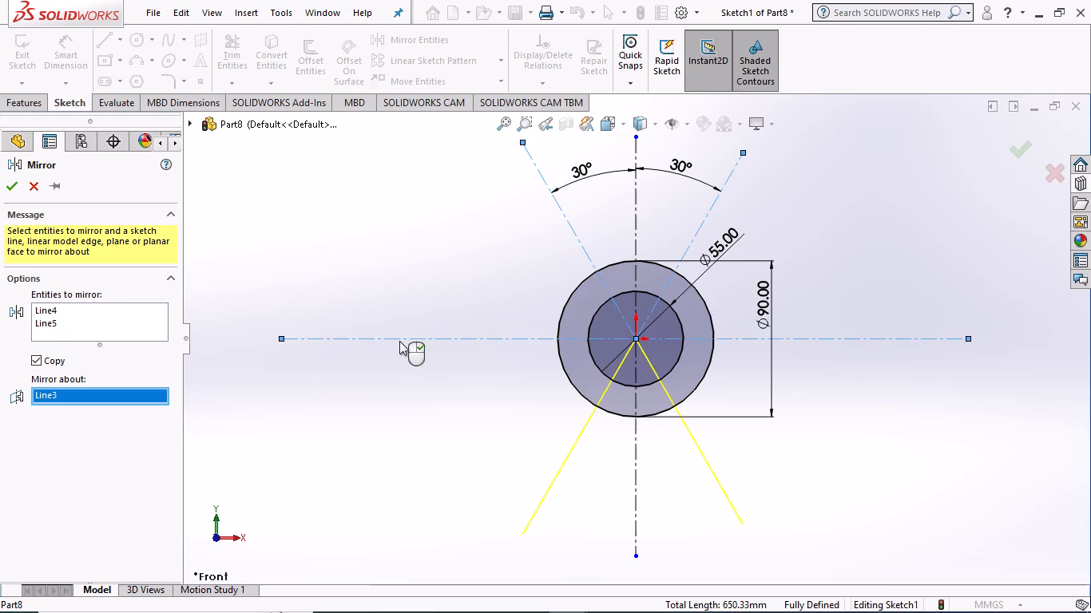
pyautogui.click(10, 182)
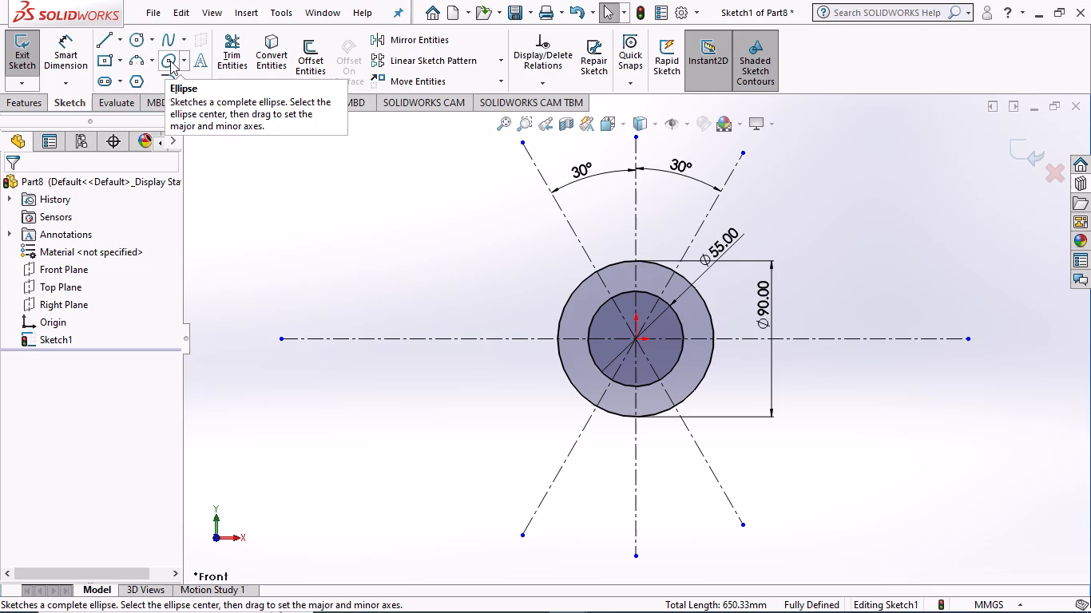
# Sketch a circle of about 12.6 mm radius centred on the upper negative-X slanted centerline, at about X -32.7, Y 56.6 mm.
pyautogui.click(134, 38)
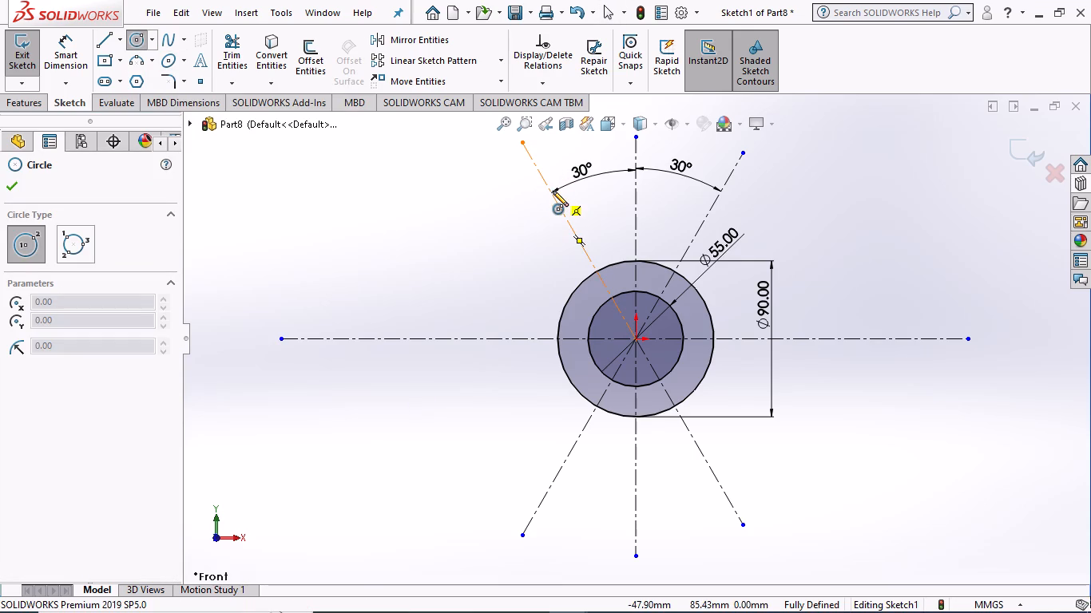
pyautogui.click(579, 239)
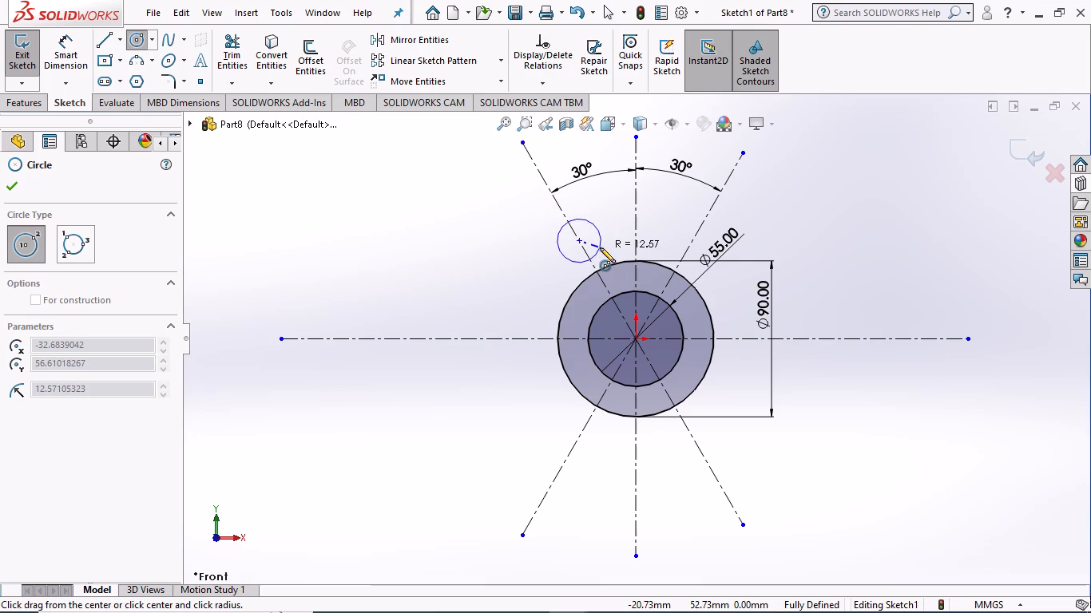
pyautogui.click(600, 247)
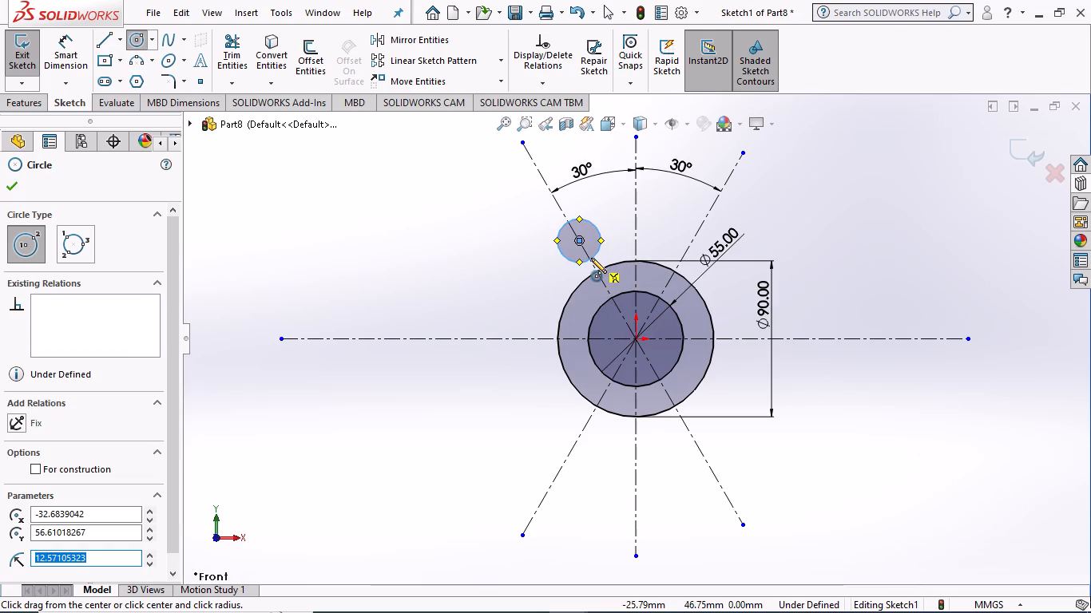
pyautogui.press('Escape')
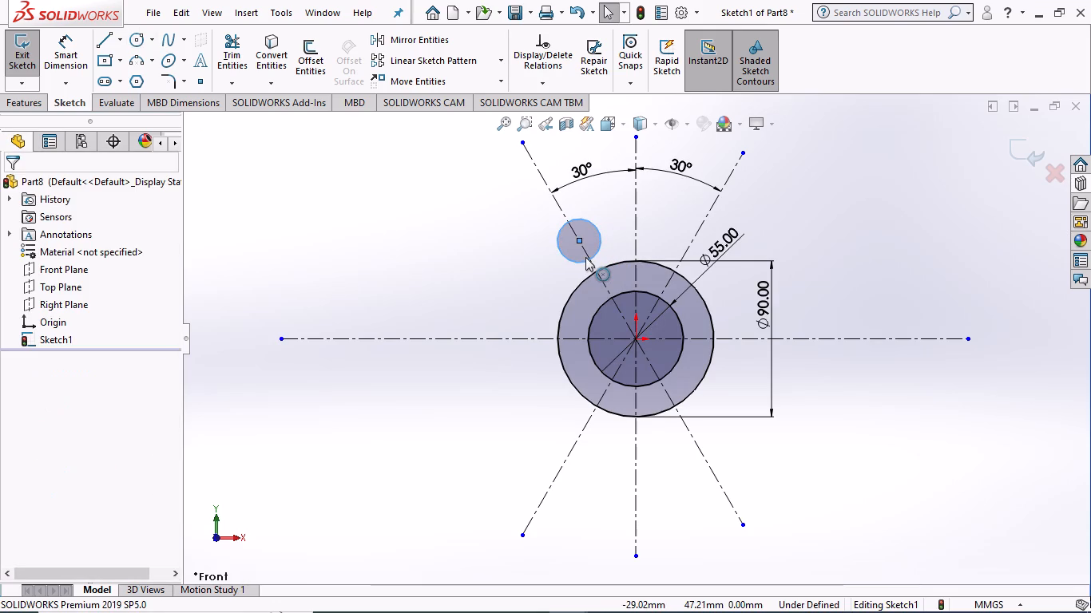
pyautogui.press('Escape')
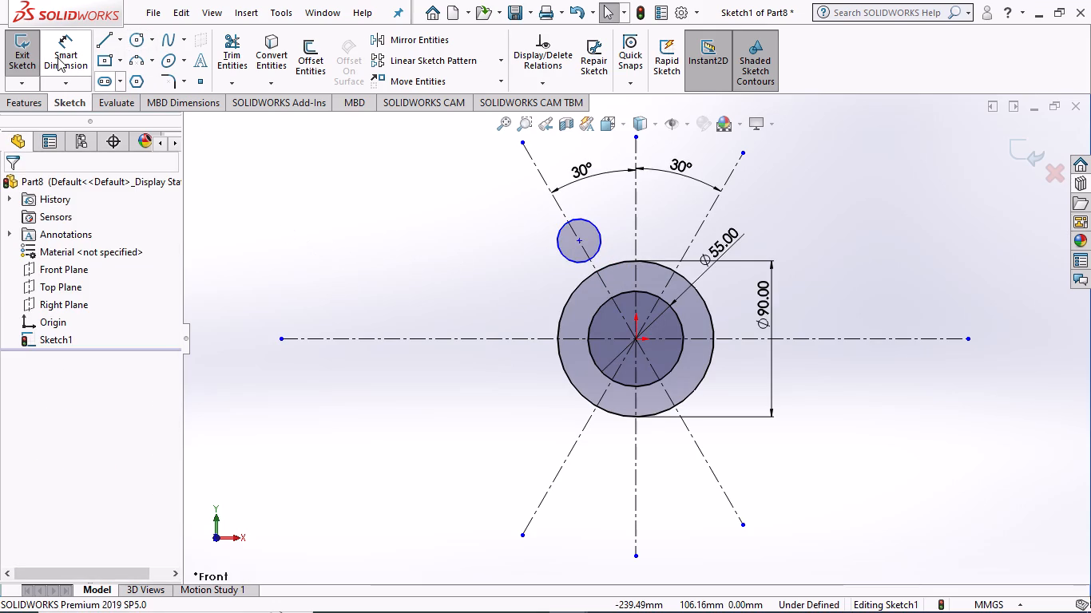
# Dimension the small circle on the slanted centerline to a 20 mm diameter.
pyautogui.click(58, 57)
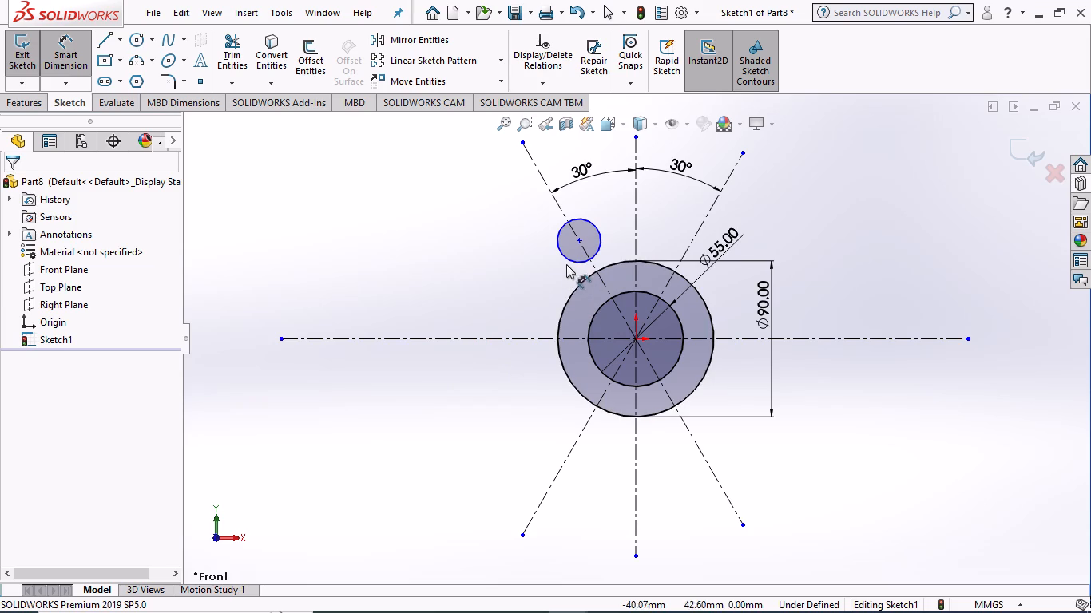
pyautogui.click(570, 261)
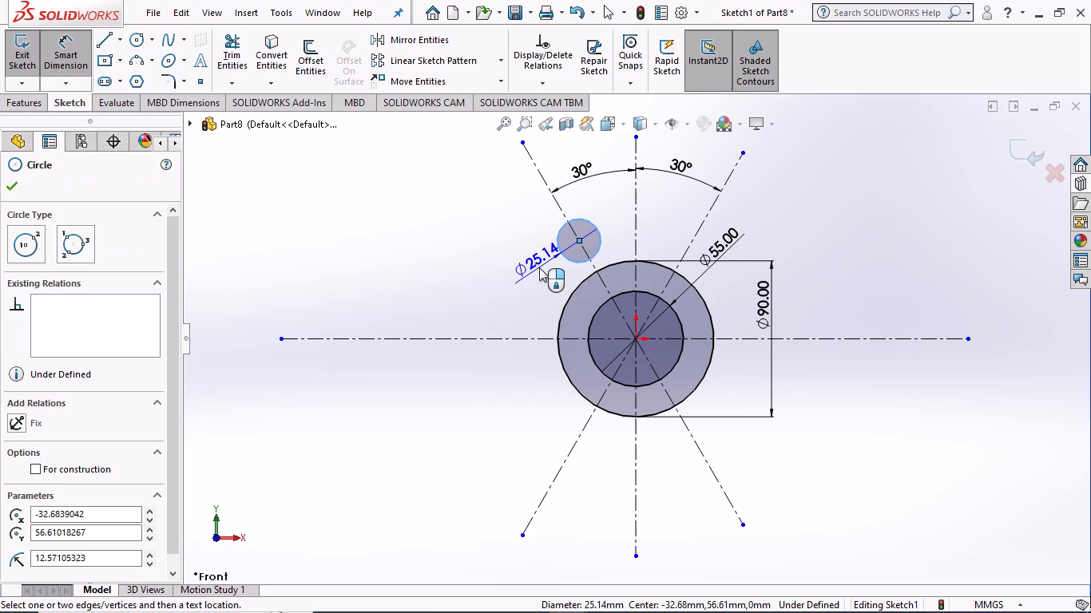
pyautogui.click(533, 267)
pyautogui.press('2')
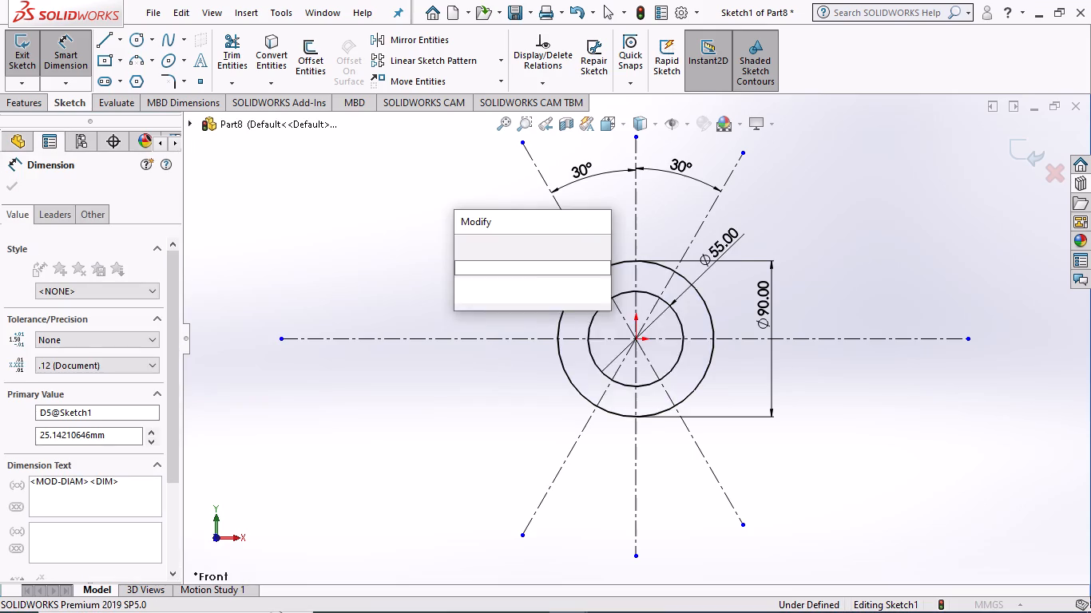
pyautogui.press('0')
pyautogui.press('Return')
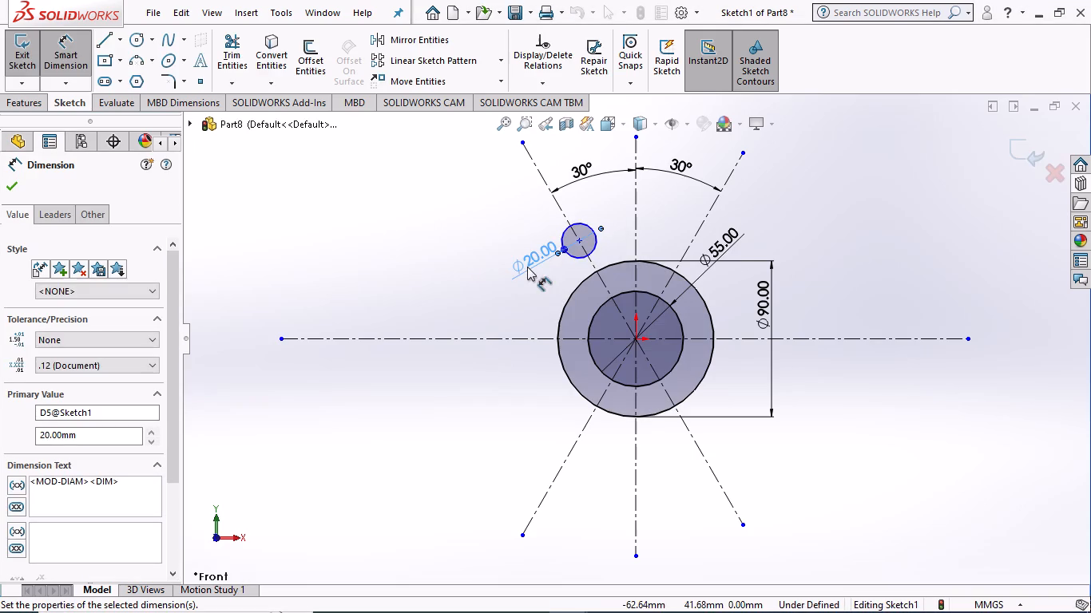
pyautogui.click(8, 189)
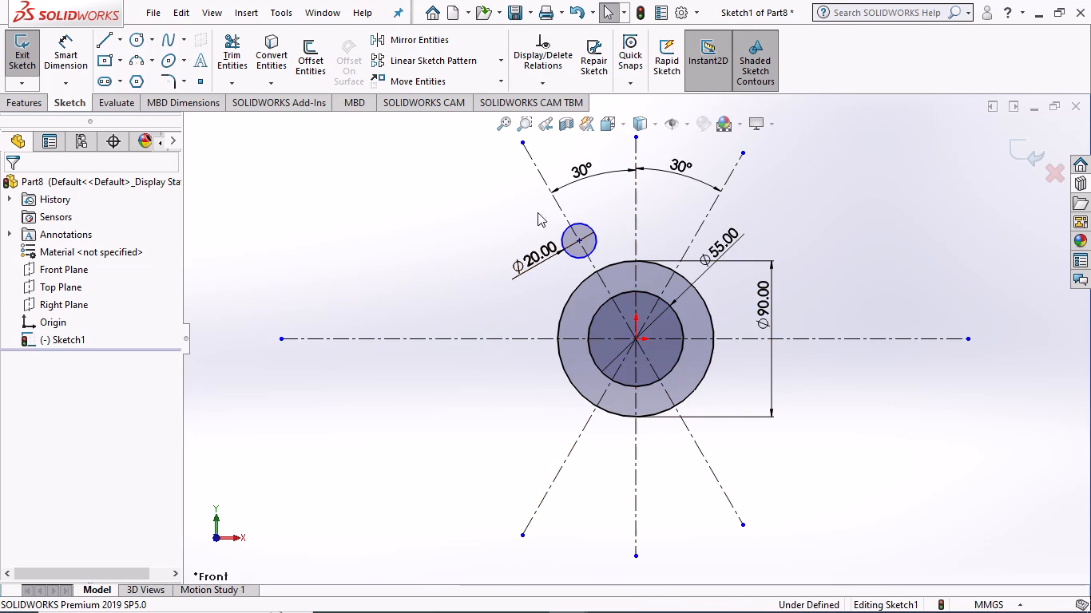
# Sketch a circle of about 20.6 mm radius concentric with the 20 mm circle.
pyautogui.click(137, 42)
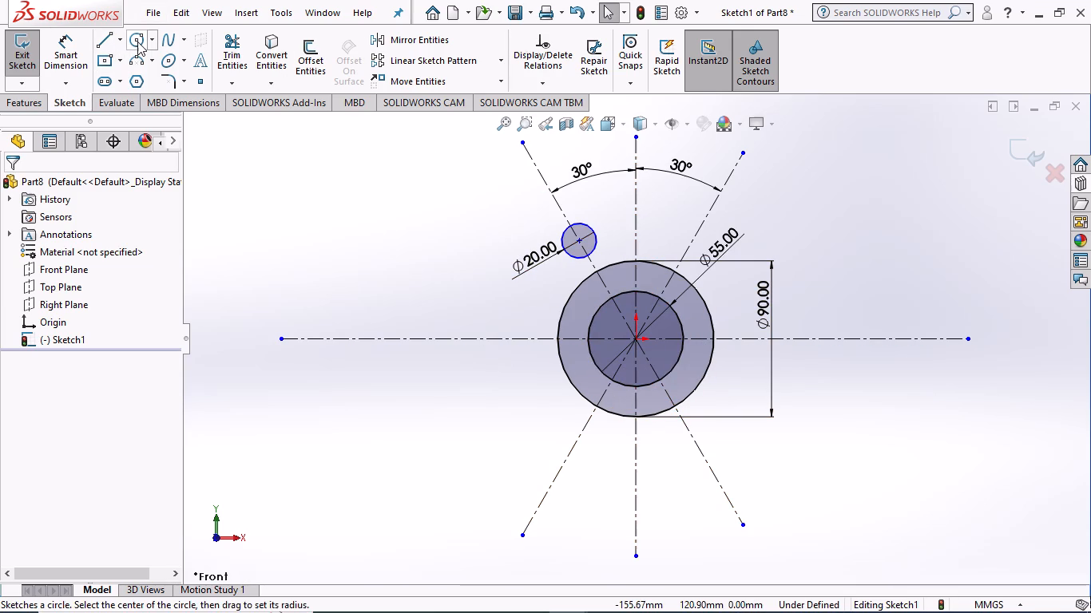
pyautogui.click(577, 240)
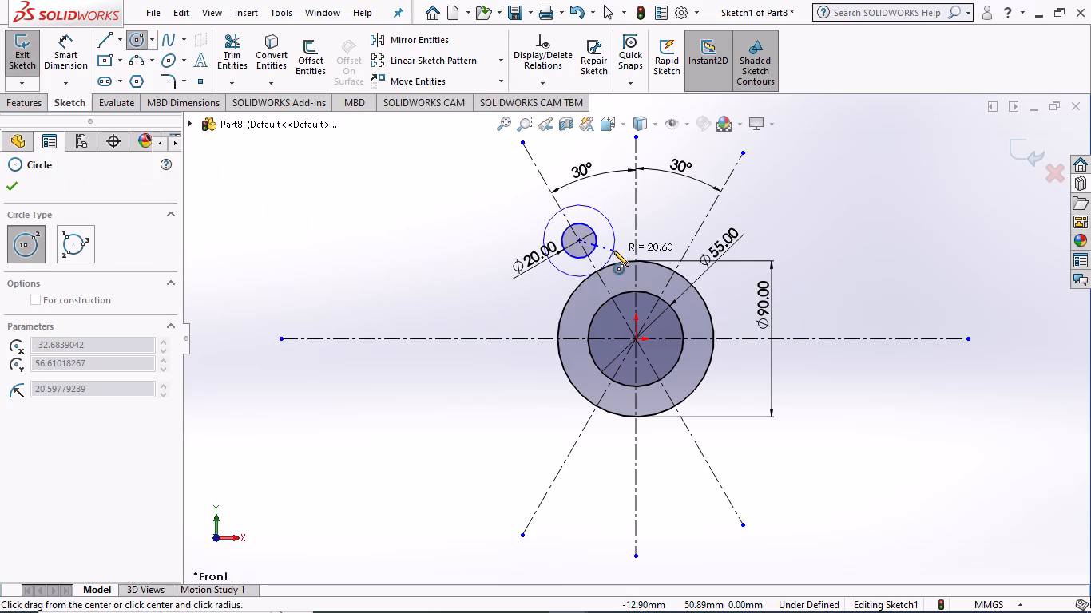
pyautogui.click(613, 251)
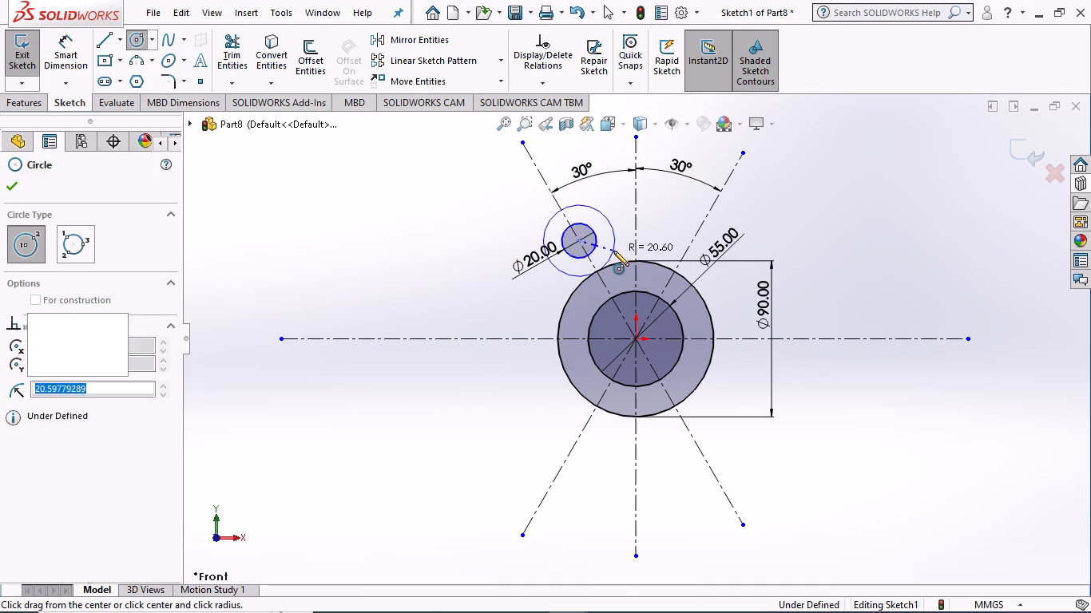
pyautogui.press('Escape')
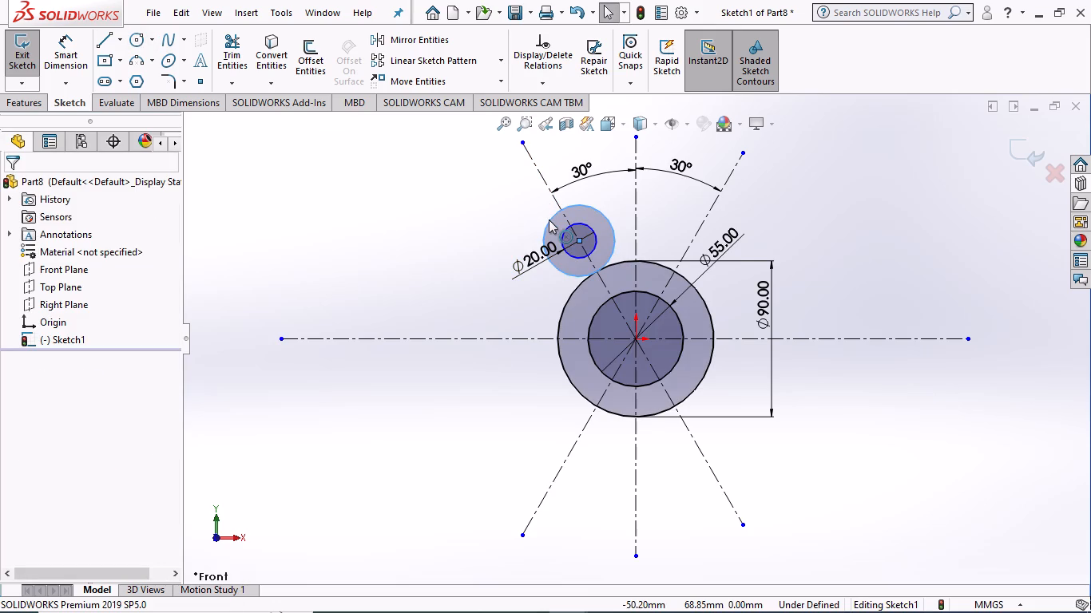
pyautogui.click(549, 219)
pyautogui.click(465, 220)
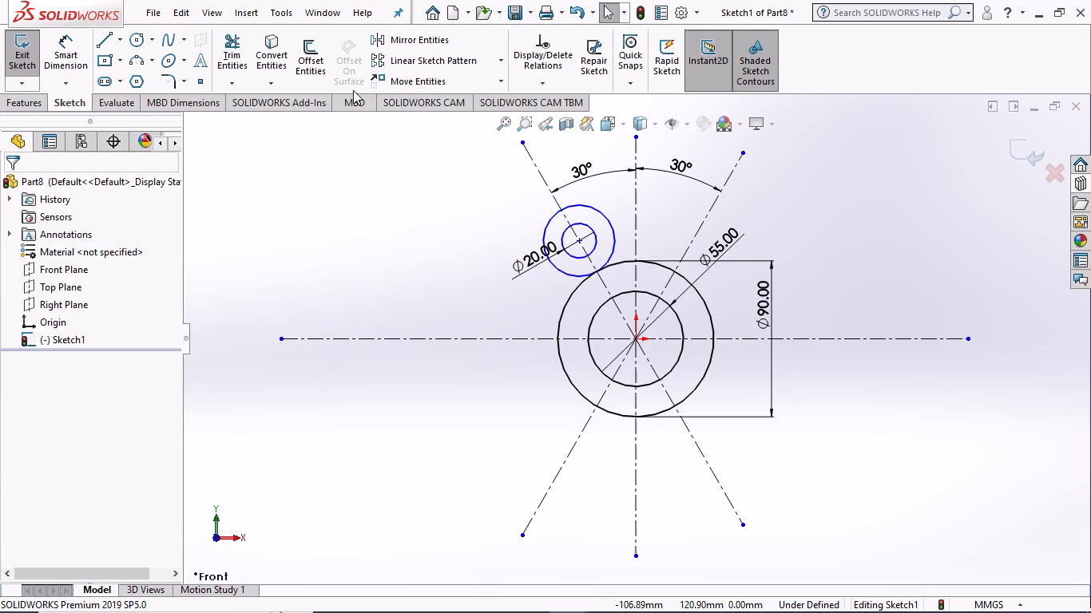
# Dimension the circle around the 20 mm circle to a 36 mm diameter.
pyautogui.click(61, 59)
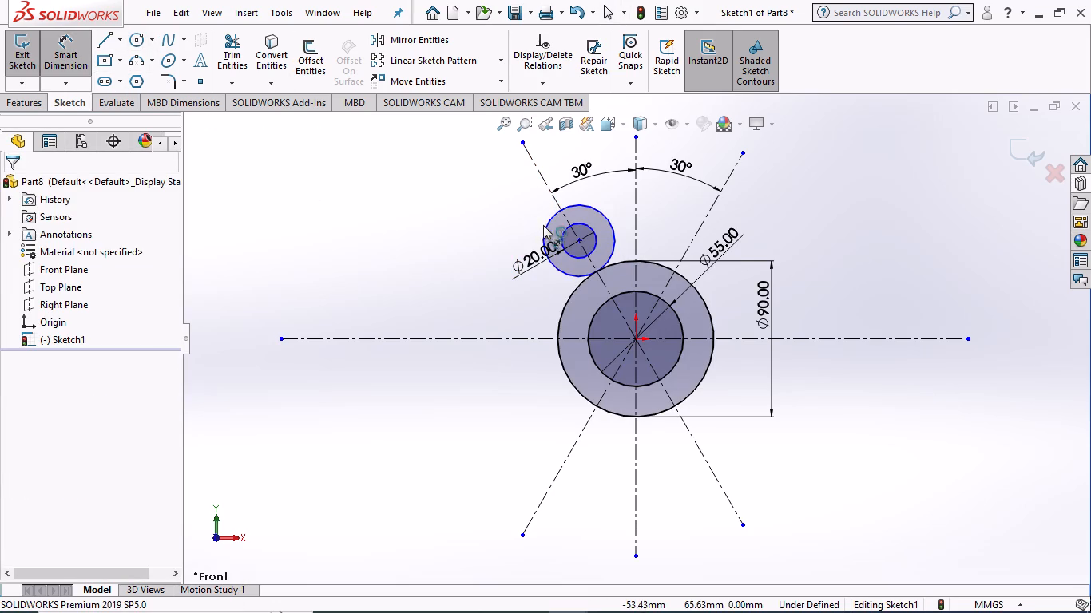
pyautogui.click(550, 225)
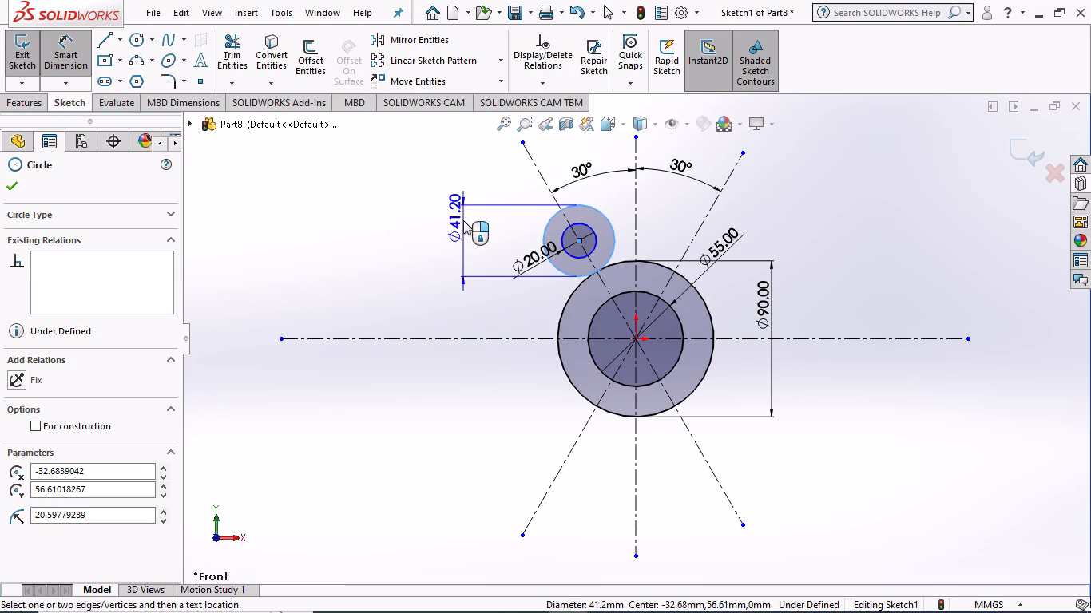
pyautogui.click(463, 220)
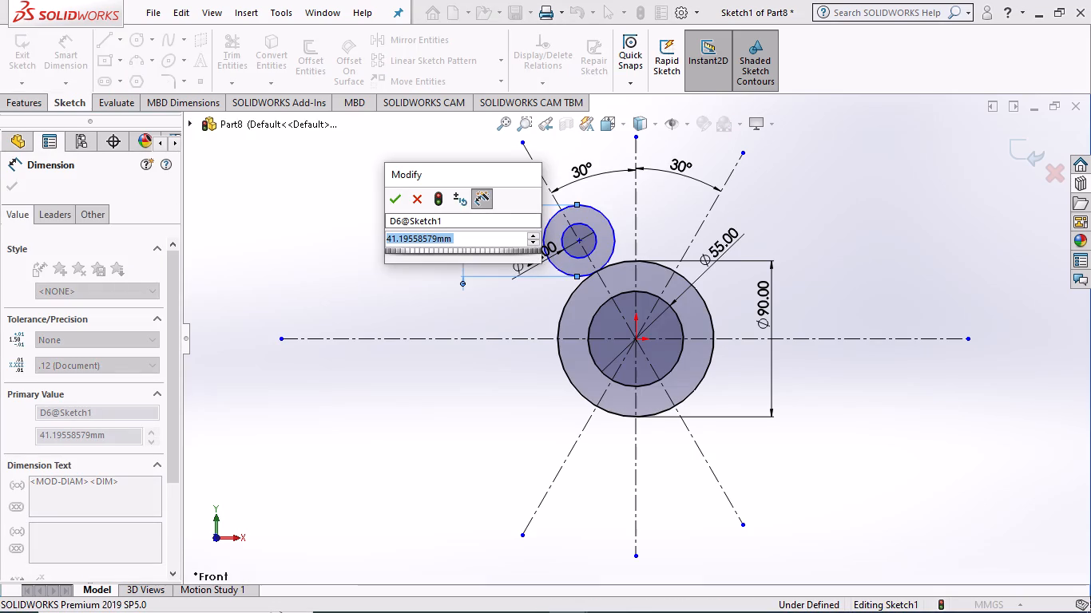
pyautogui.press('3')
pyautogui.press('9')
pyautogui.press('BackSpace')
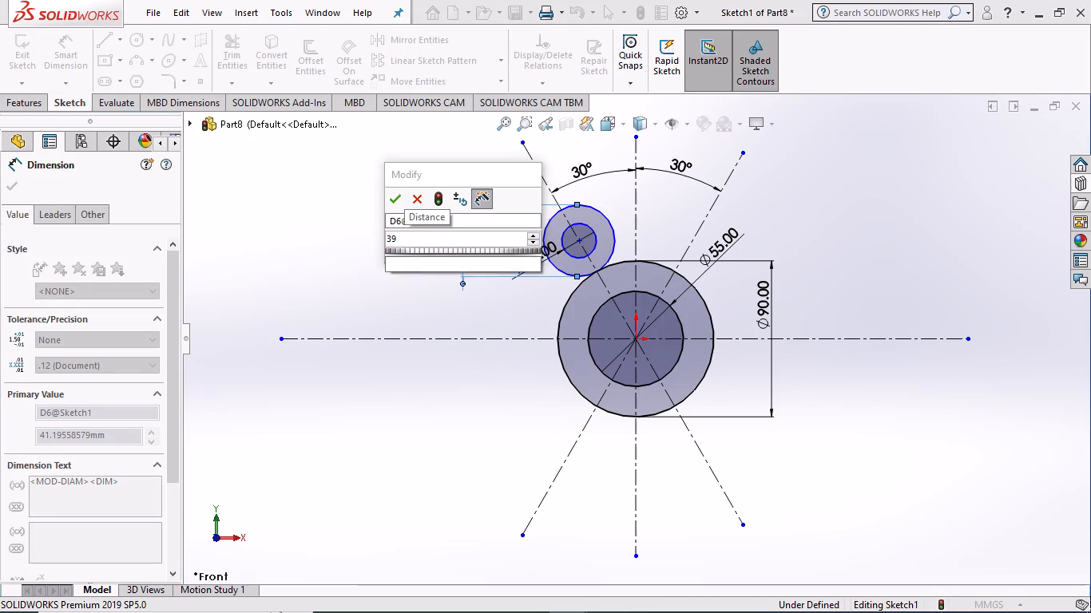
pyautogui.press('6')
pyautogui.press('Return')
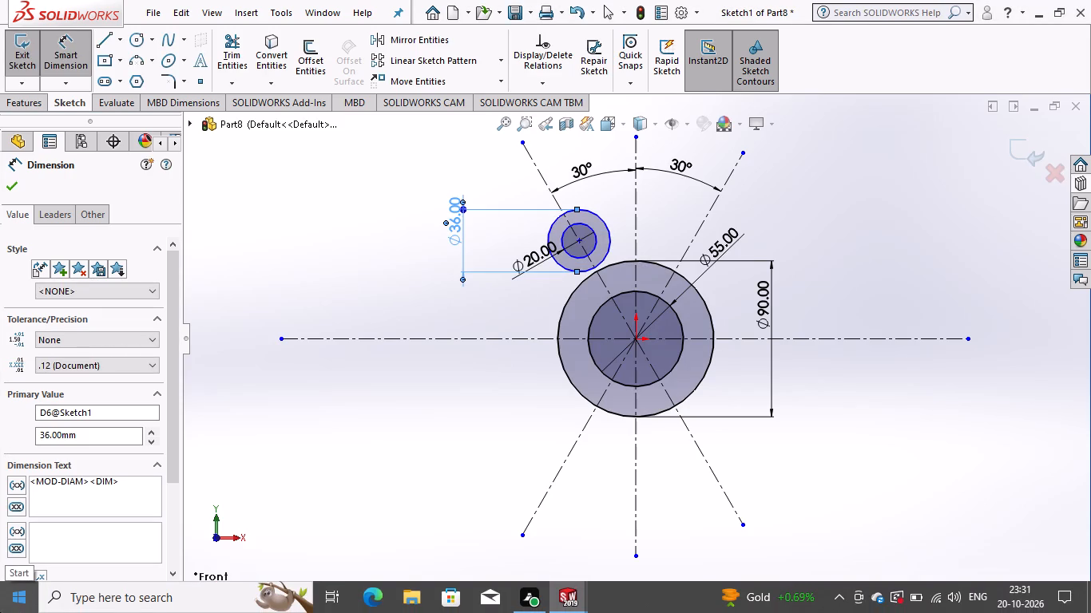
pyautogui.click(322, 224)
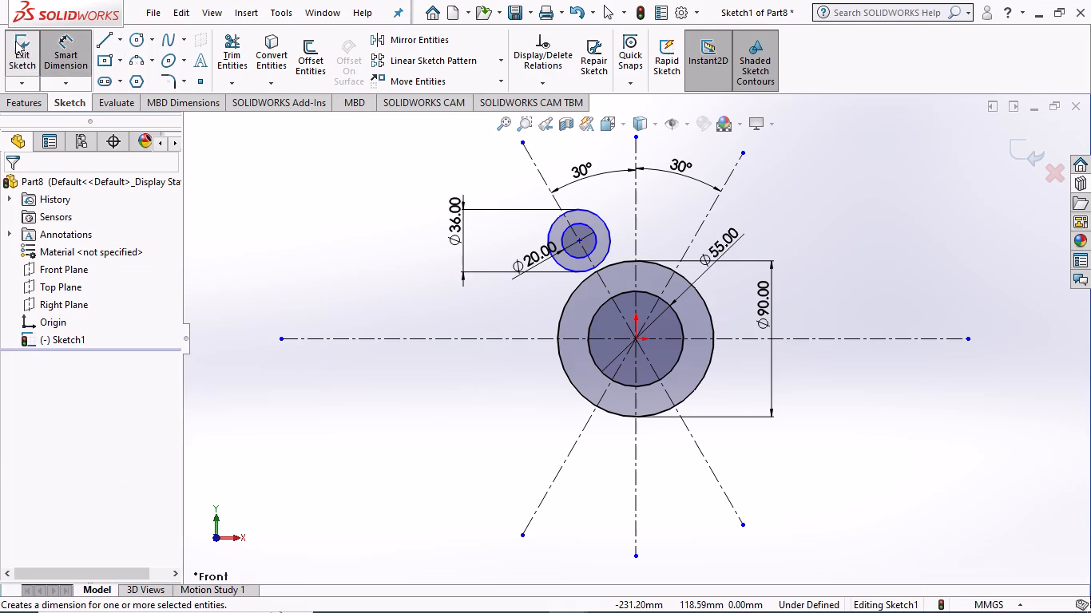
pyautogui.click(68, 54)
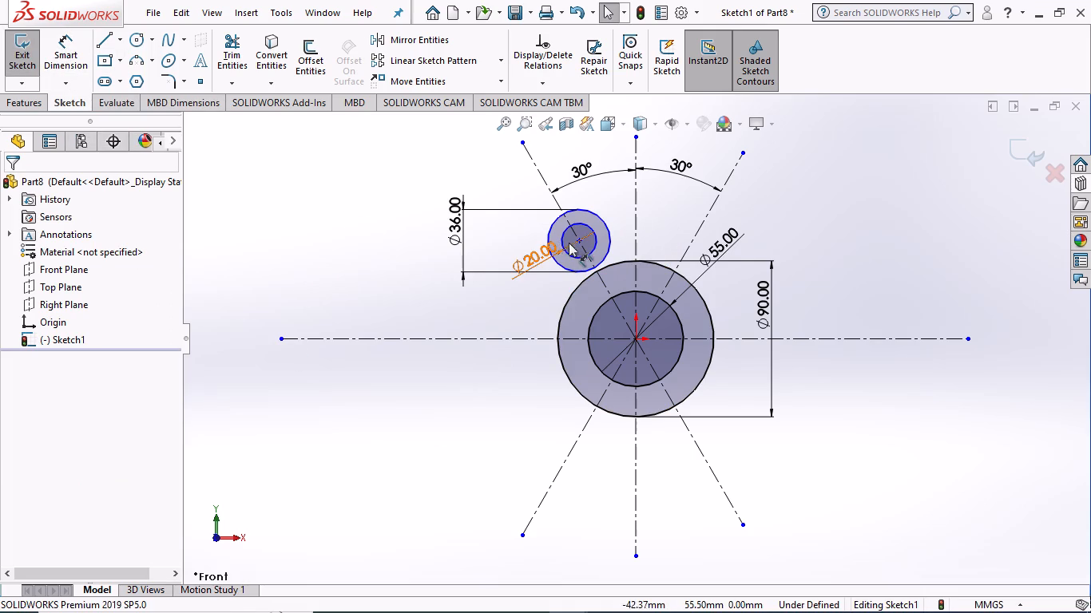
# Dimension the distance from the centre of the small concentric circles to the origin as 60 mm.
pyautogui.click(577, 239)
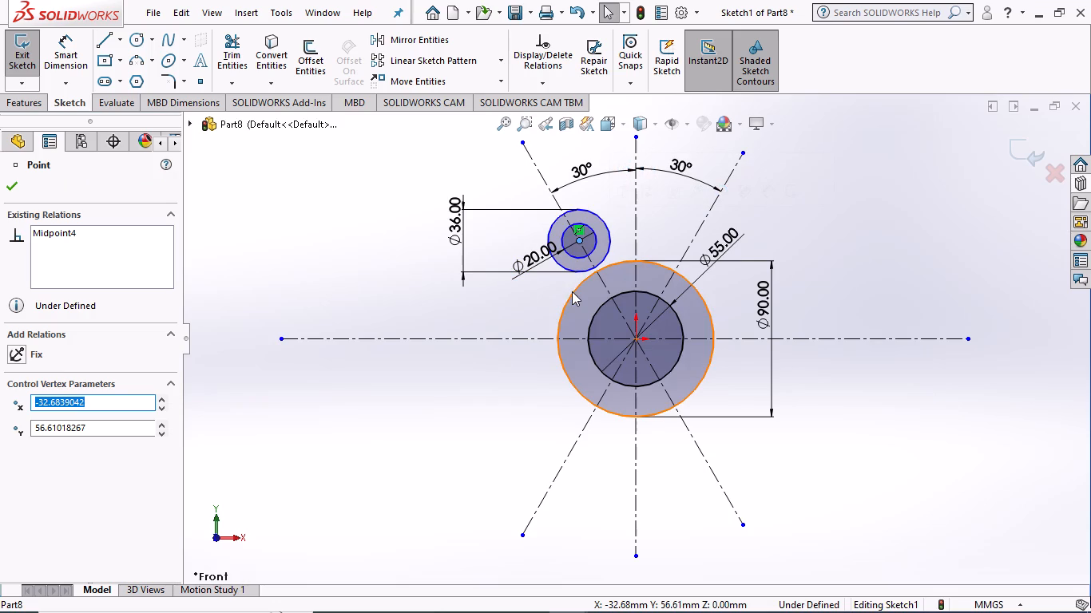
pyautogui.click(636, 338)
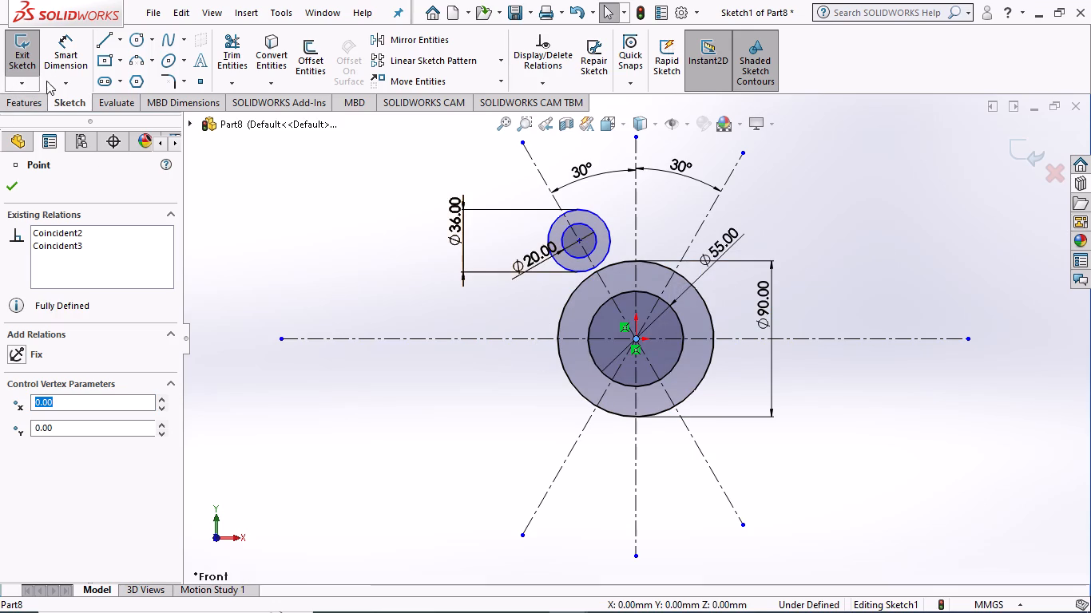
pyautogui.click(53, 49)
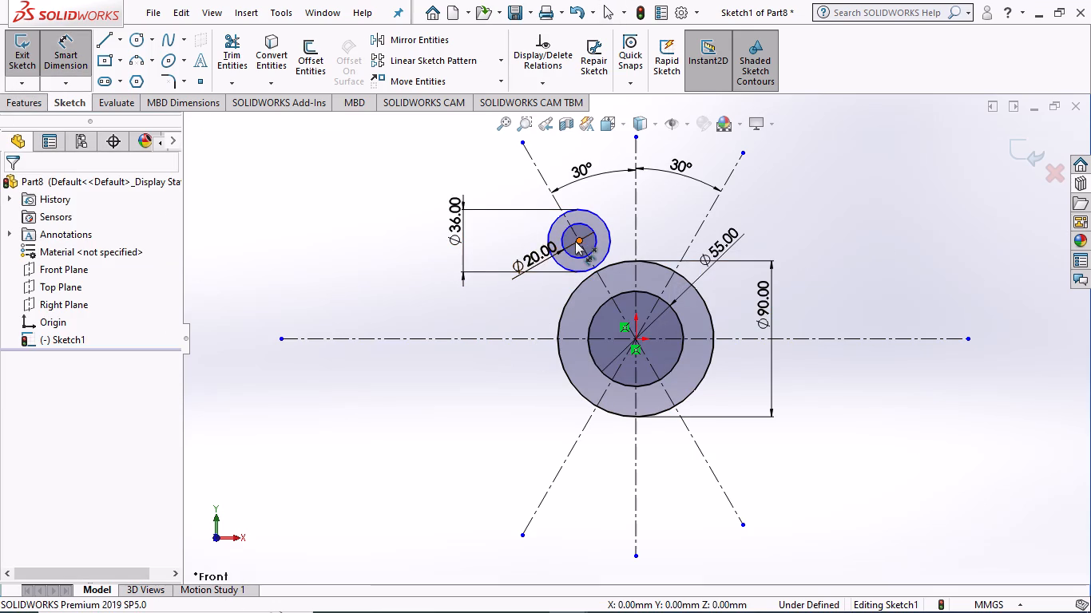
pyautogui.click(579, 239)
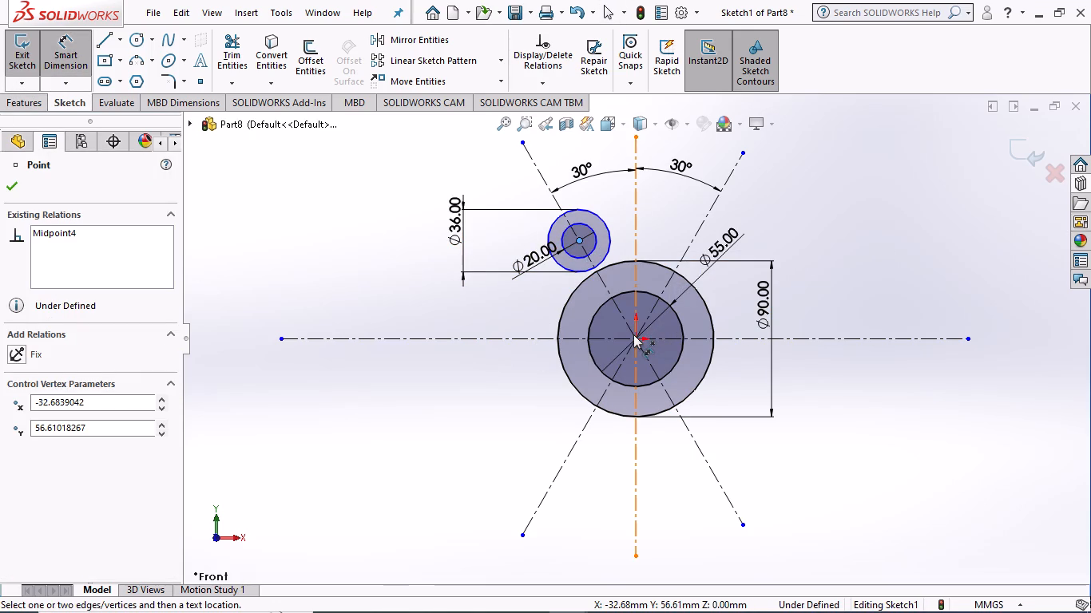
pyautogui.click(633, 335)
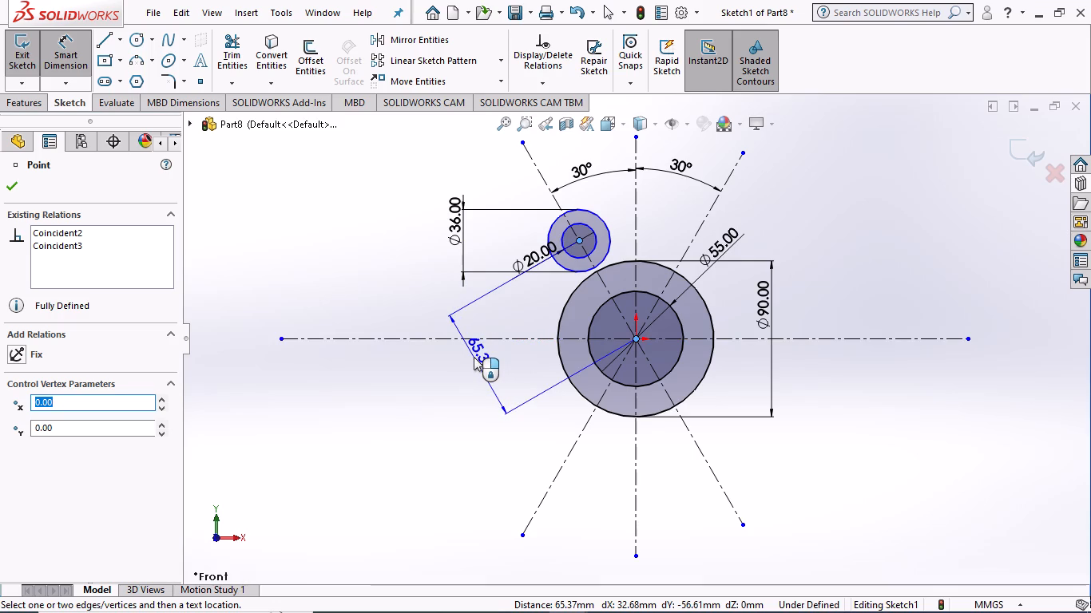
pyautogui.click(474, 357)
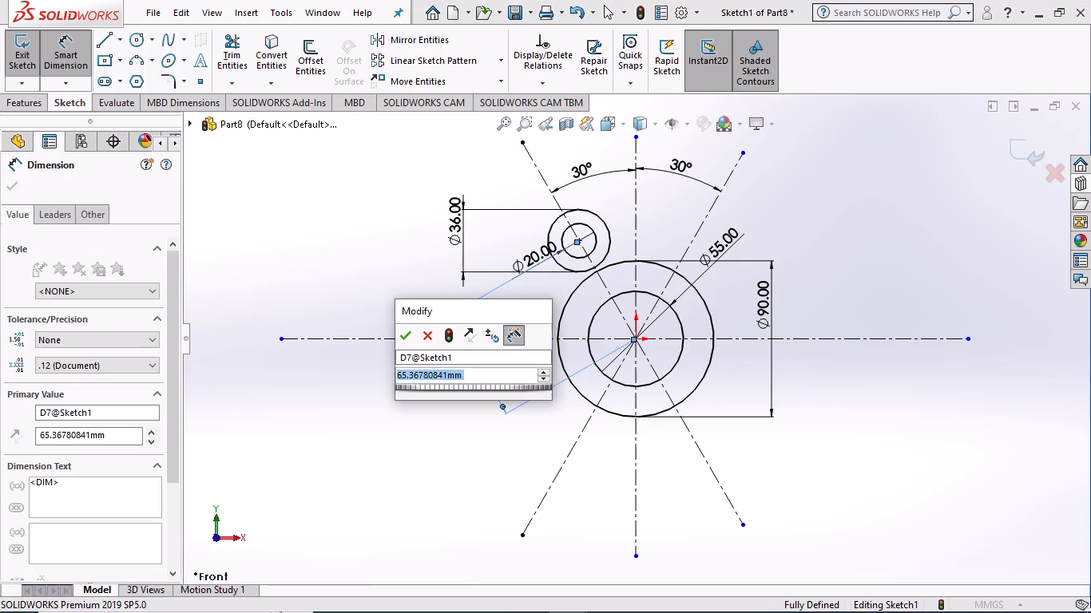
pyautogui.write('60')
pyautogui.press('Return')
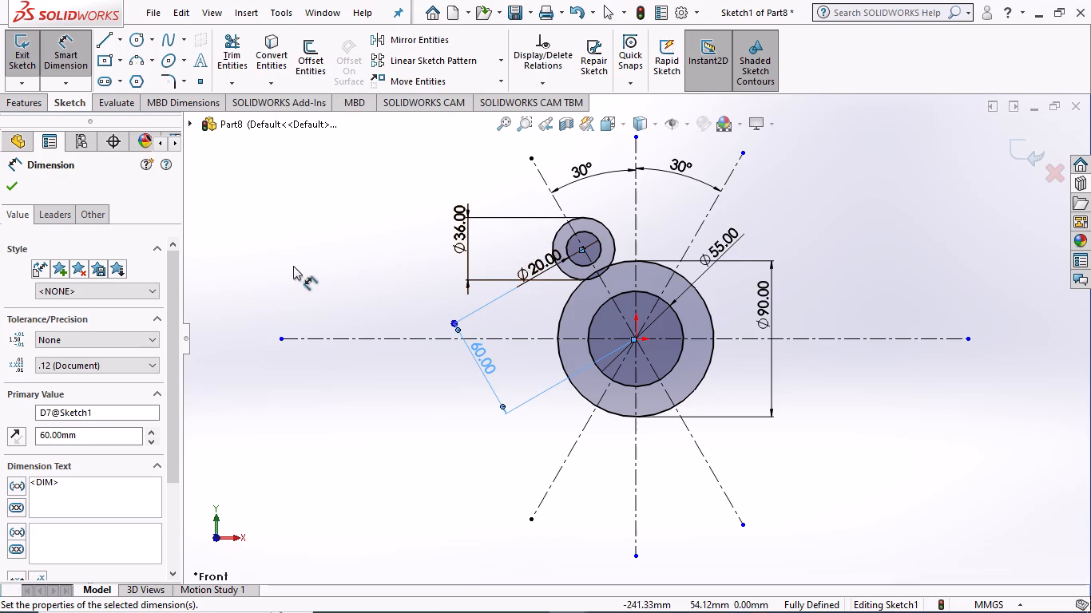
pyautogui.click(314, 267)
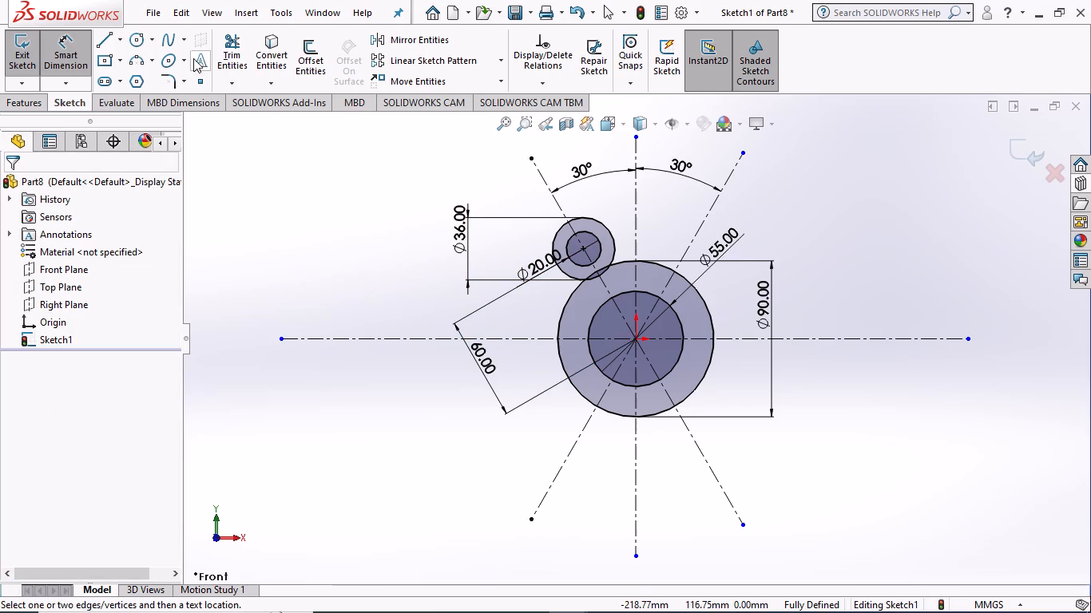
# Sketch a circle of about 9.1 mm radius outside the 36 mm and 90 mm circles, centred at about X -54.5, Y 27.7 mm.
pyautogui.click(133, 38)
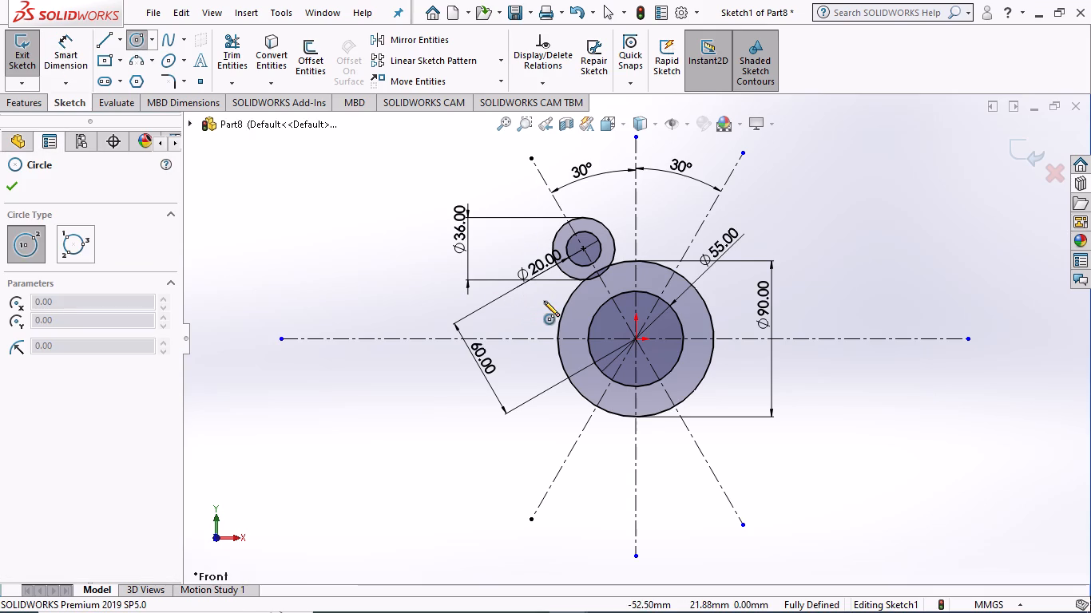
pyautogui.scroll(-4, 542, 301)
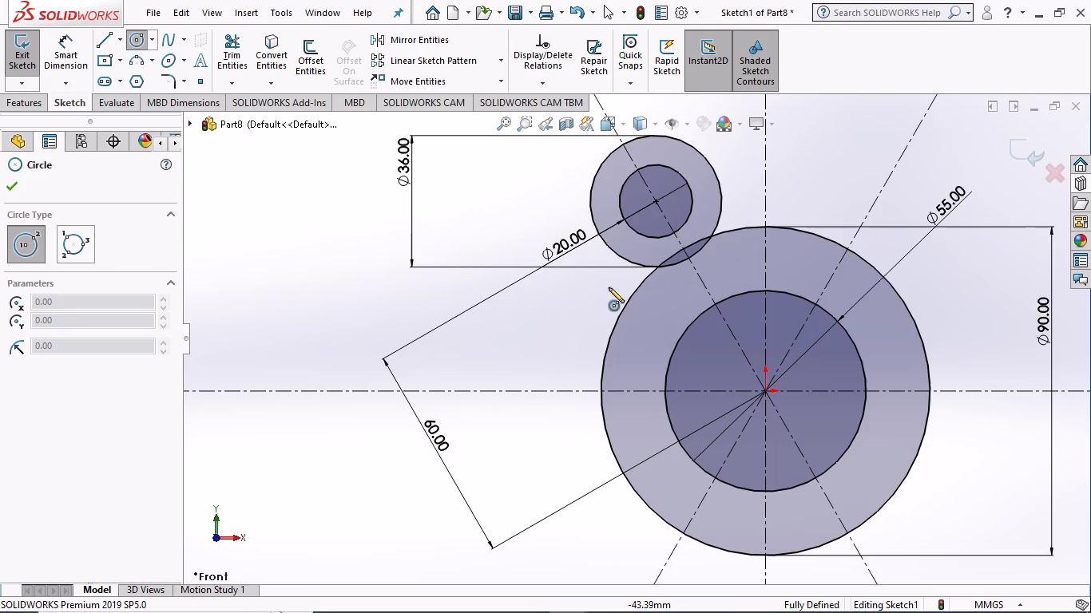
pyautogui.click(566, 290)
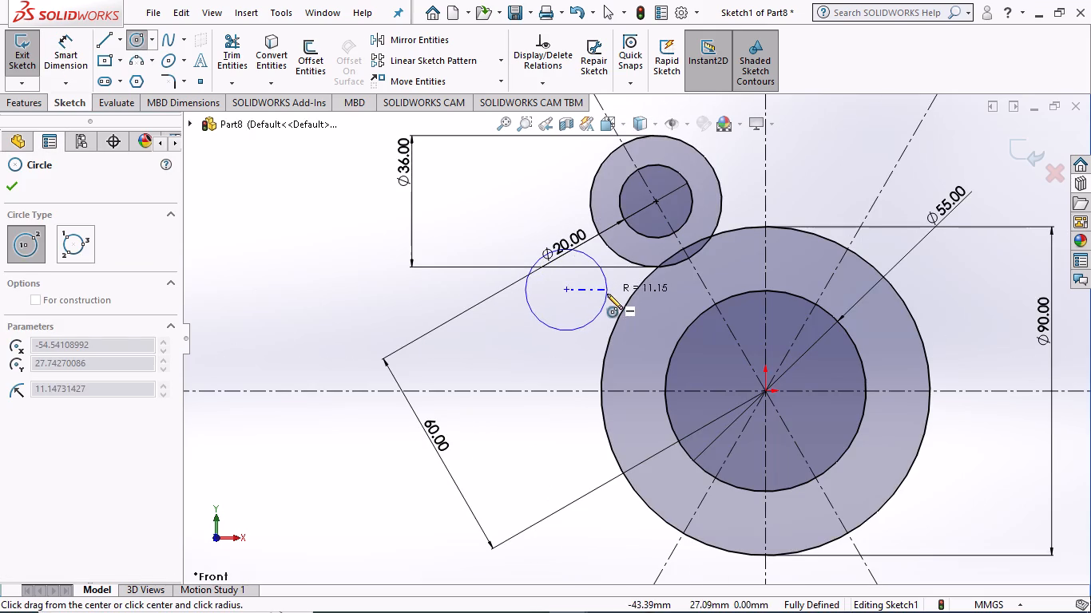
pyautogui.click(599, 296)
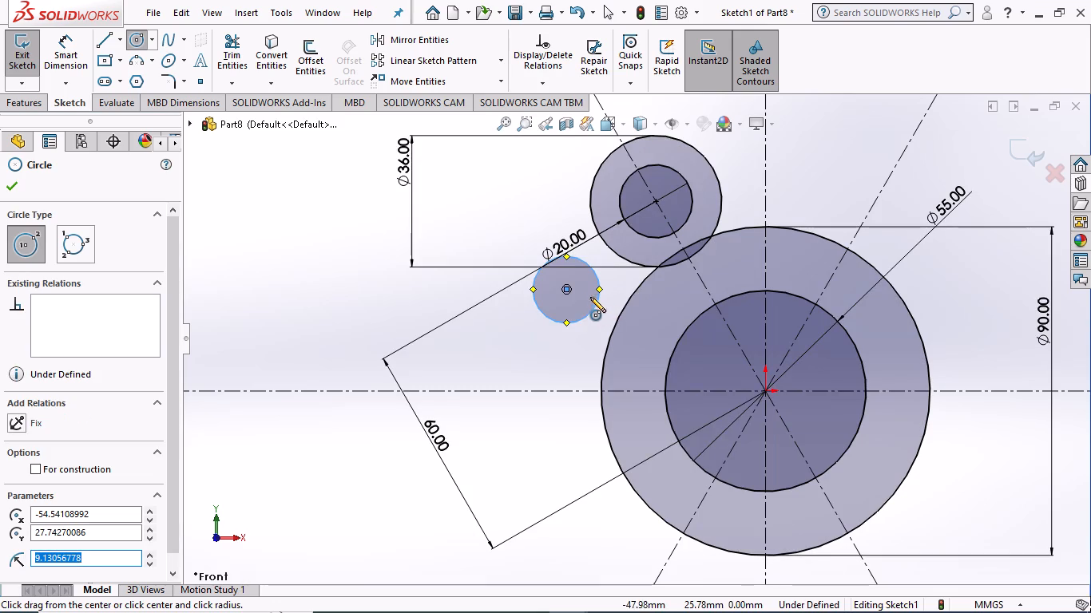
pyautogui.press('Escape')
pyautogui.press('Escape')
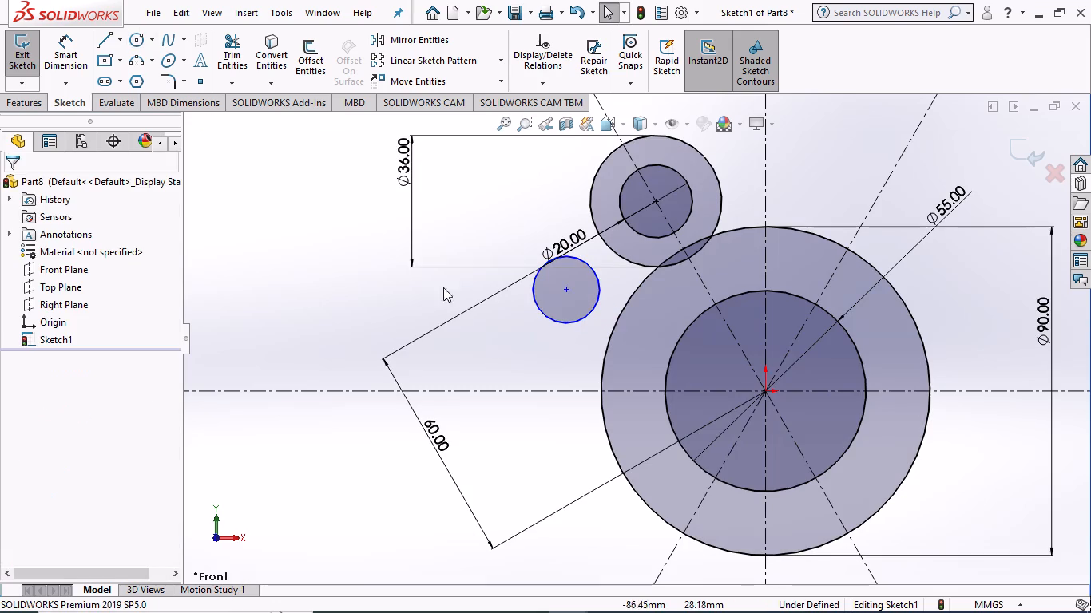
# Dimension the new circle beside the 36 mm and 90 mm circles to a 28 mm diameter.
pyautogui.click(57, 49)
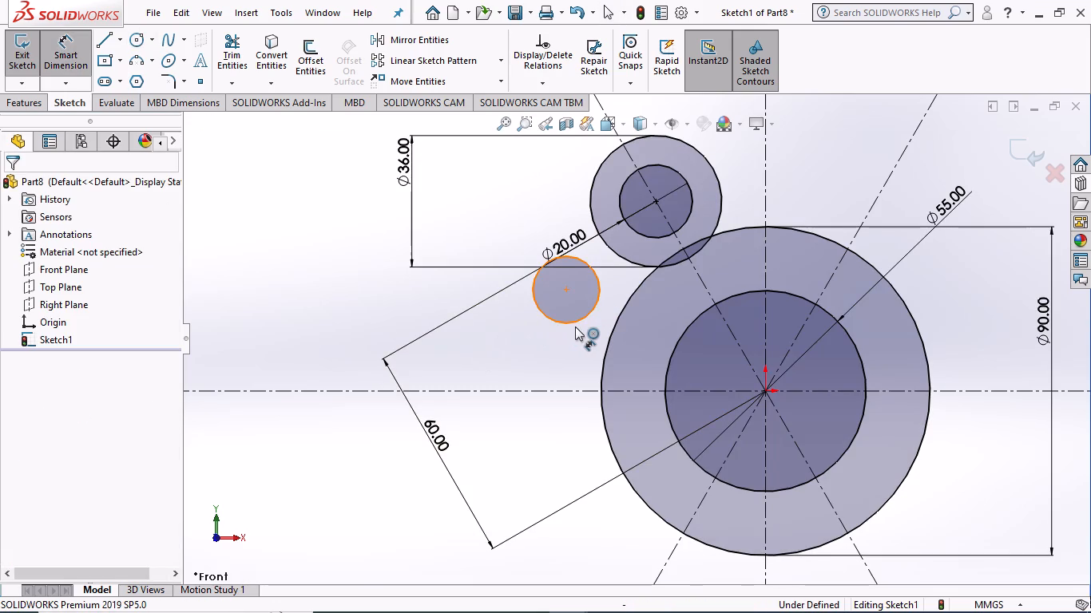
pyautogui.click(575, 326)
pyautogui.click(505, 346)
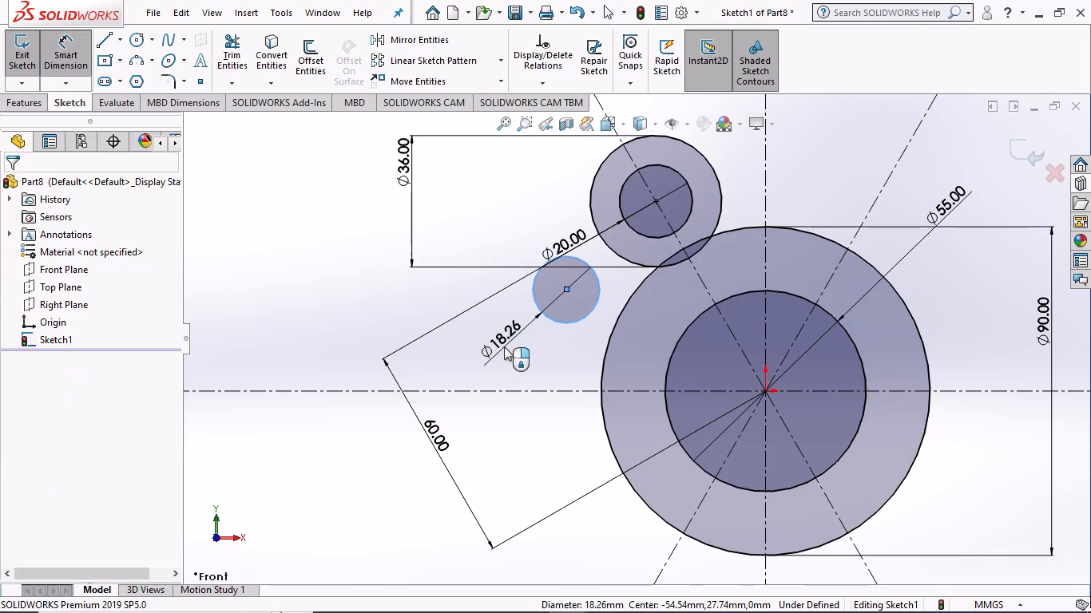
pyautogui.write('28')
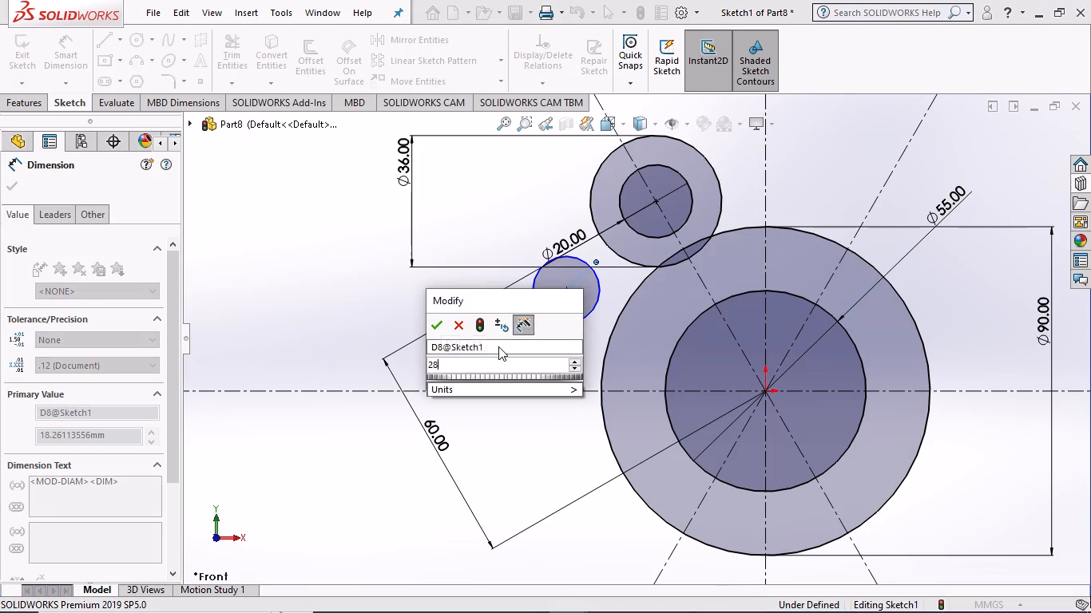
pyautogui.press('Return')
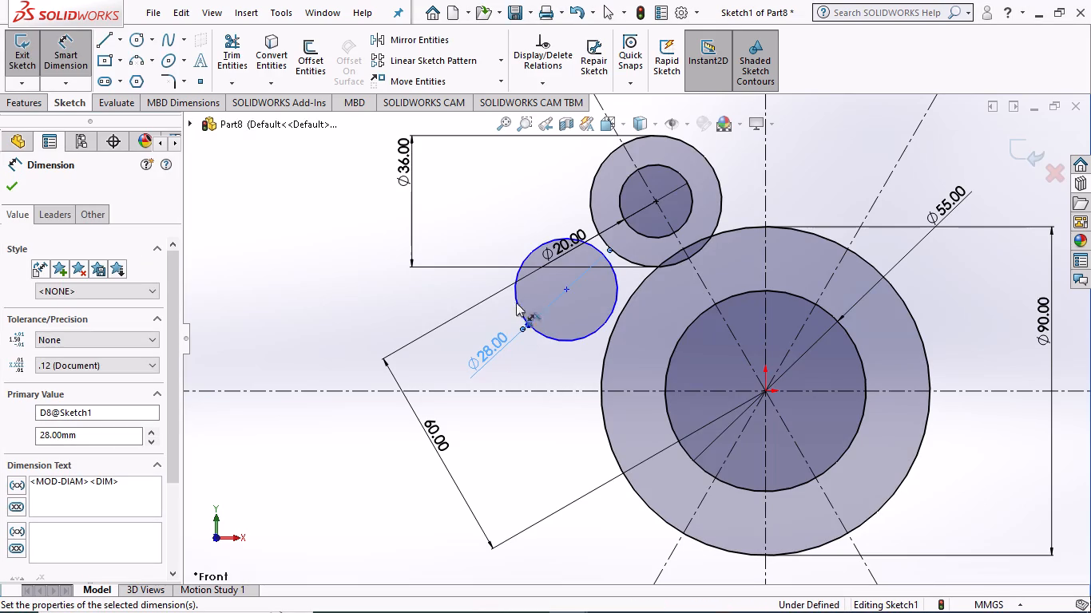
pyautogui.click(232, 277)
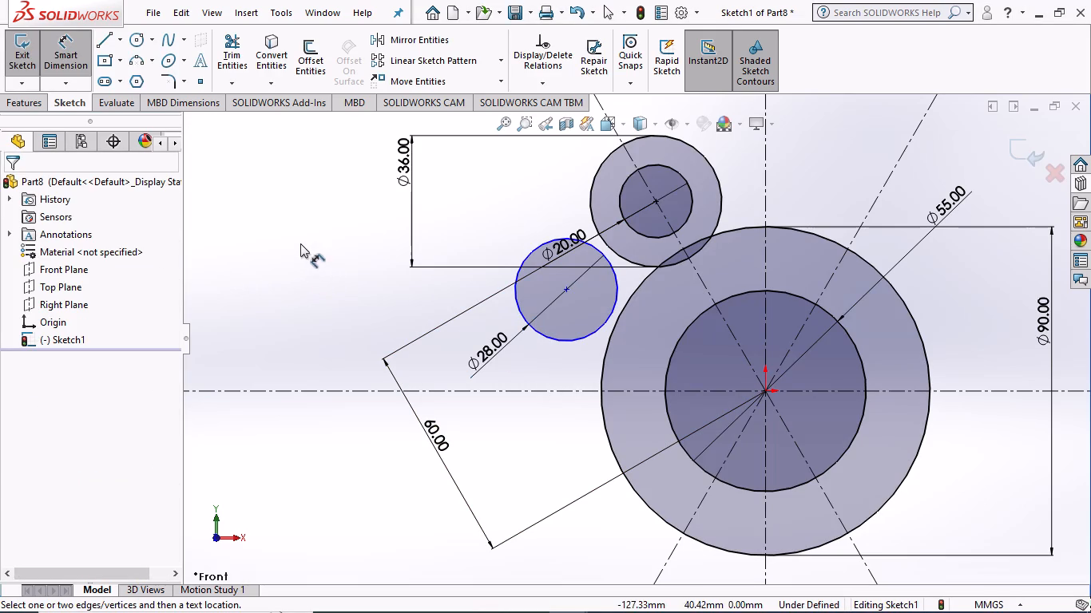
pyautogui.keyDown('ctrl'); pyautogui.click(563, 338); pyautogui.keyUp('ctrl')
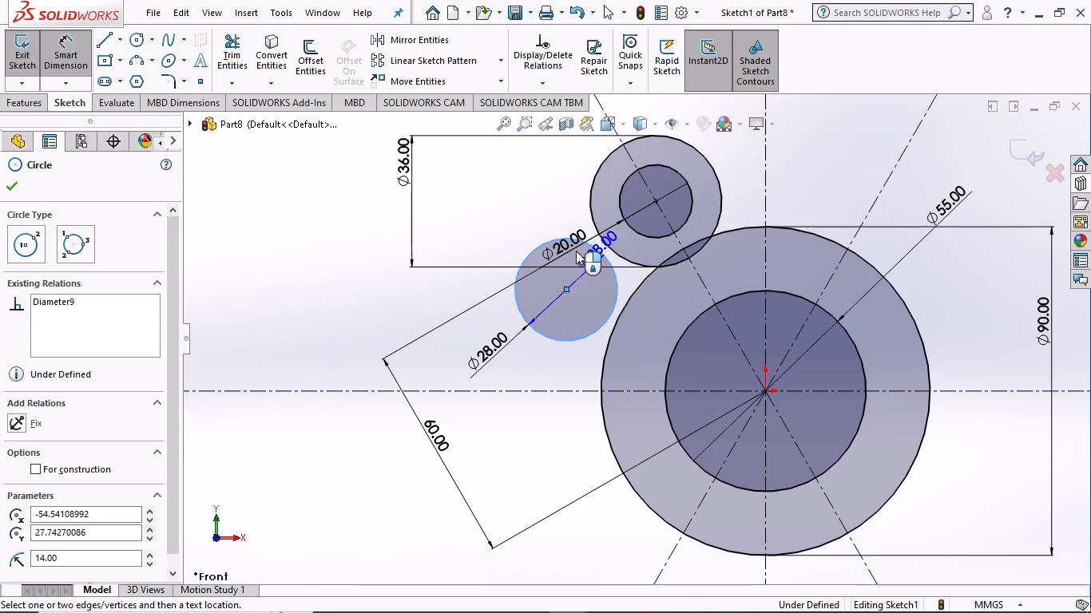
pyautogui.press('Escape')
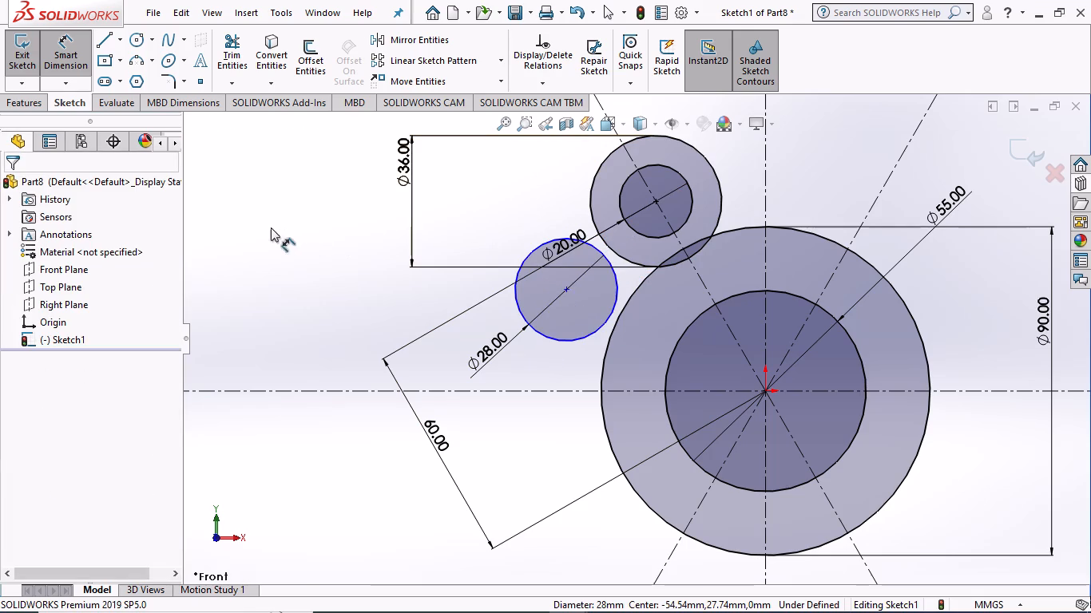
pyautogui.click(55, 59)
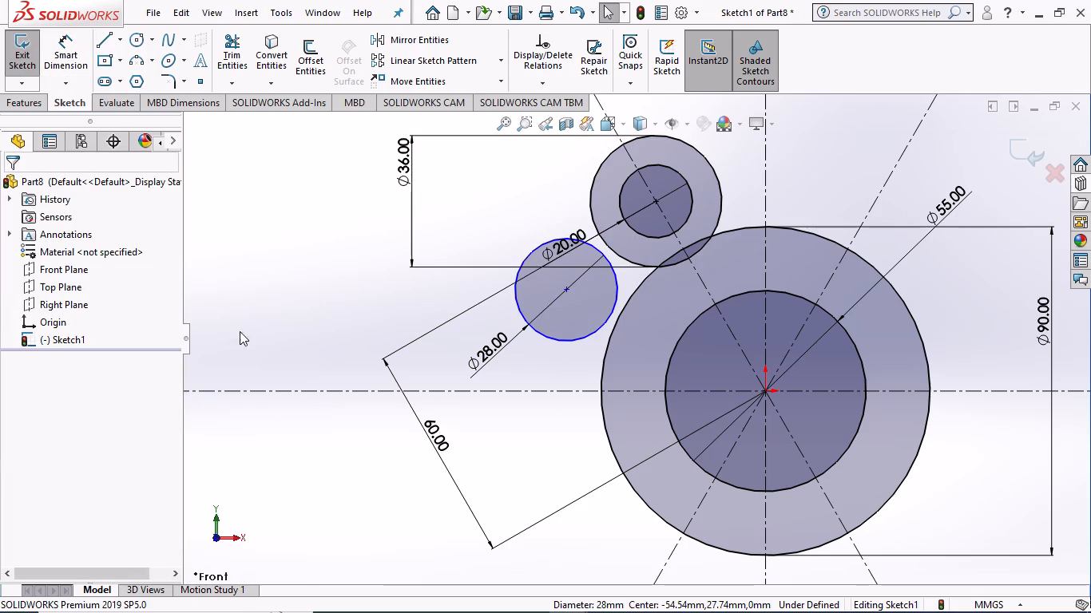
# Add a Tangent relation between the 28 mm circle and the 36 mm circle.
pyautogui.keyDown('ctrl'); pyautogui.click(515, 299); pyautogui.keyUp('ctrl')
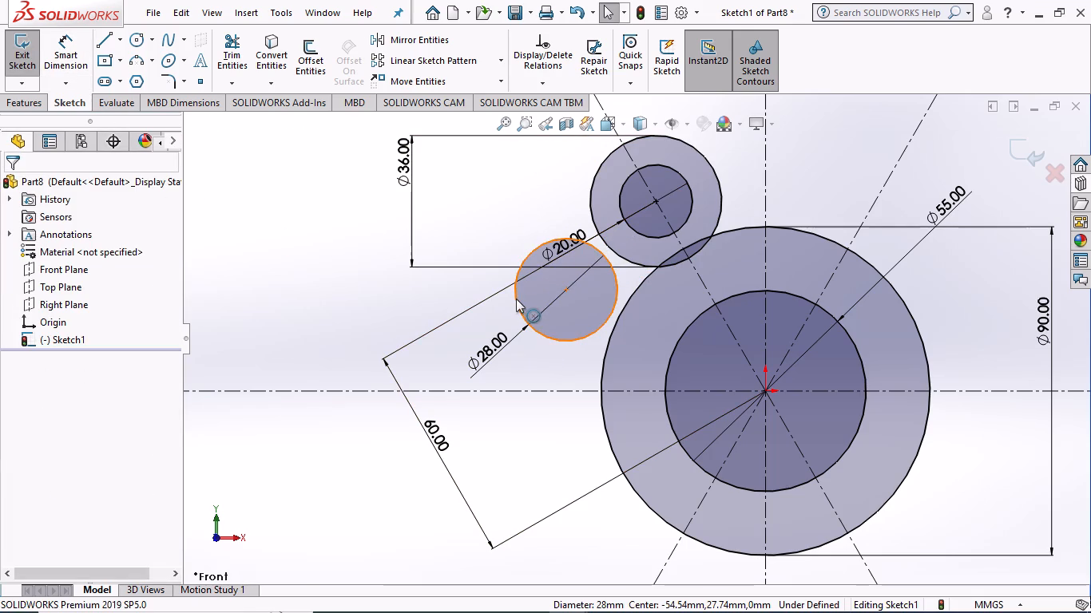
pyautogui.keyDown('ctrl'); pyautogui.click(622, 258); pyautogui.keyUp('ctrl')
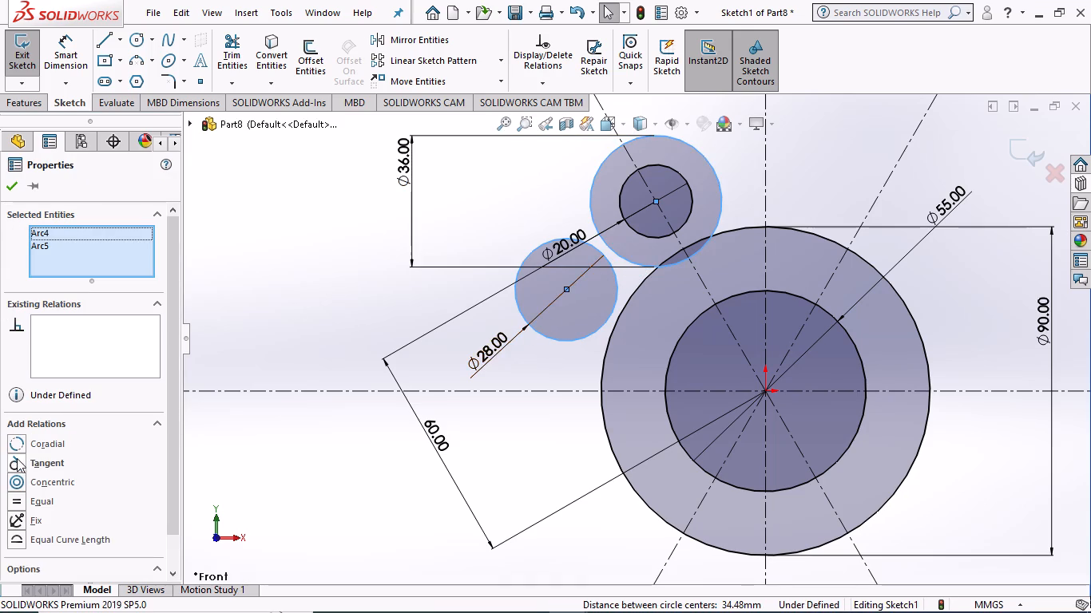
pyautogui.click(39, 460)
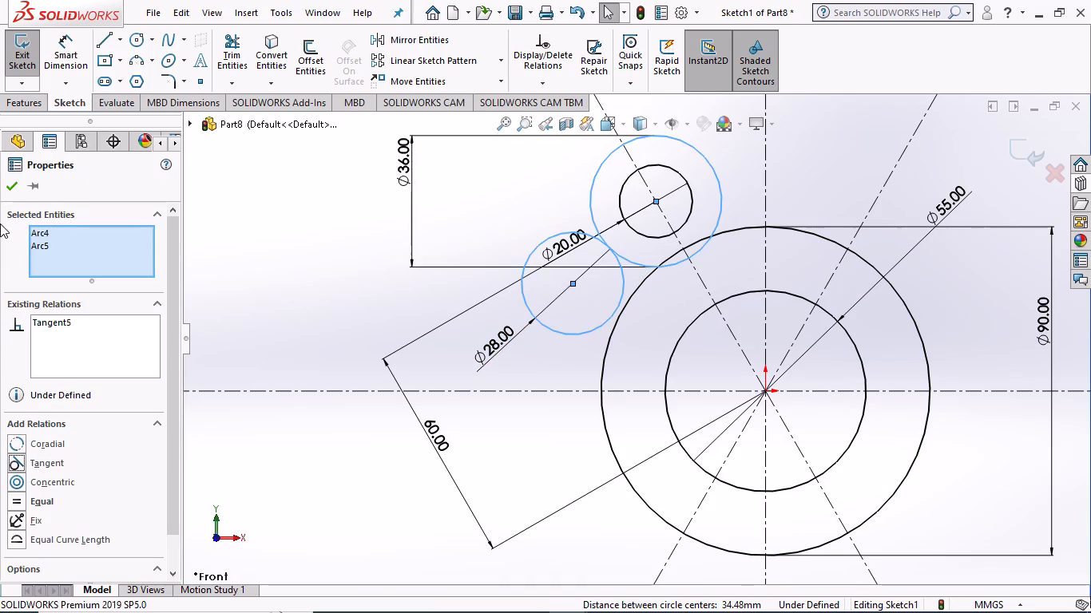
pyautogui.click(17, 188)
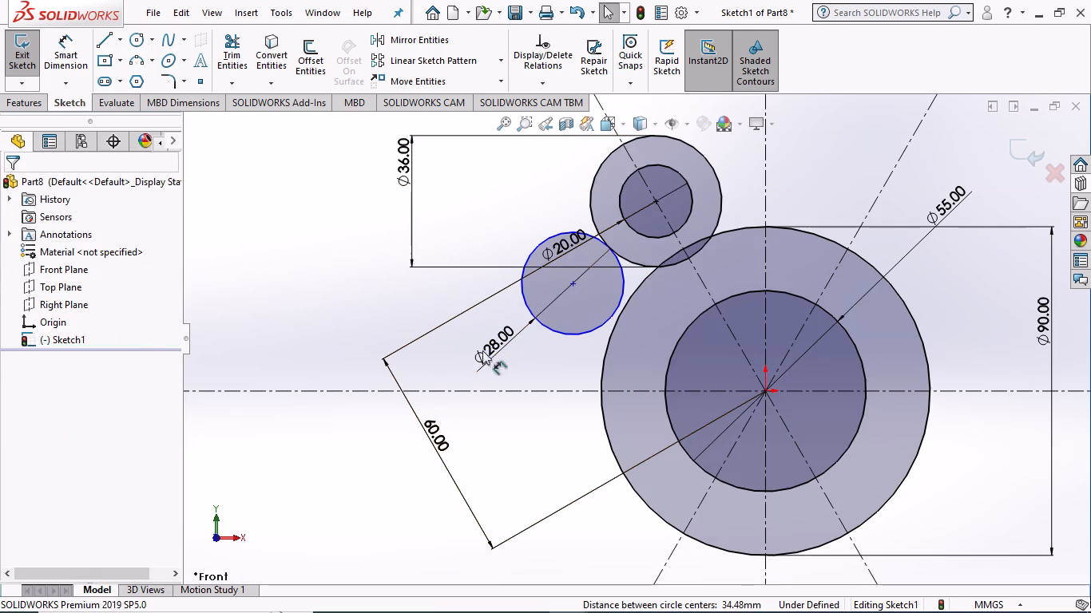
# Add a Tangent relation between the 28 mm circle and the 90 mm circle.
pyautogui.keyDown('ctrl'); pyautogui.click(566, 337); pyautogui.keyUp('ctrl')
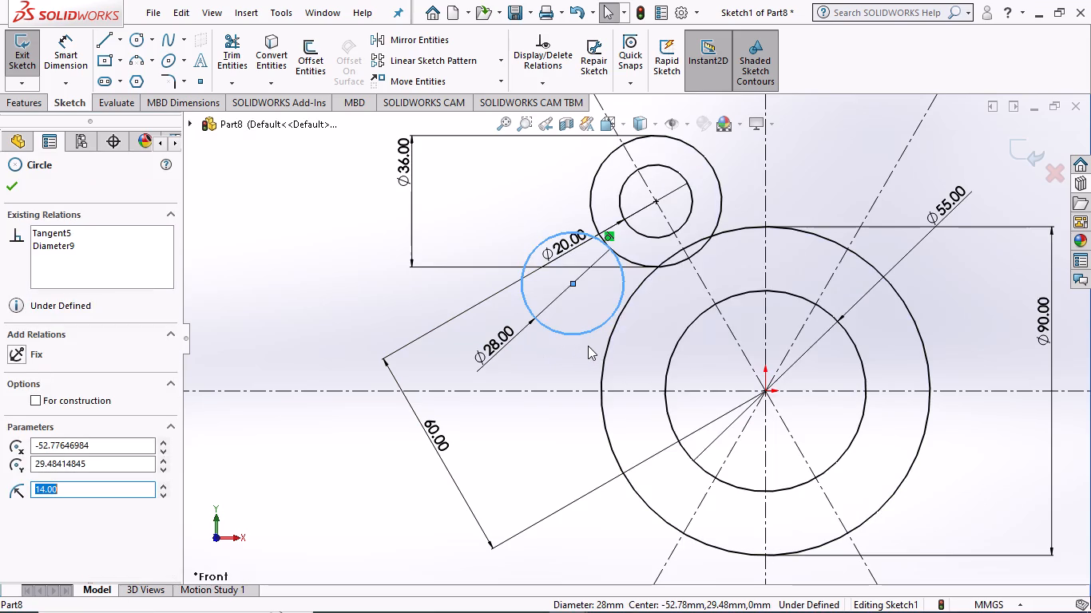
pyautogui.click(605, 358)
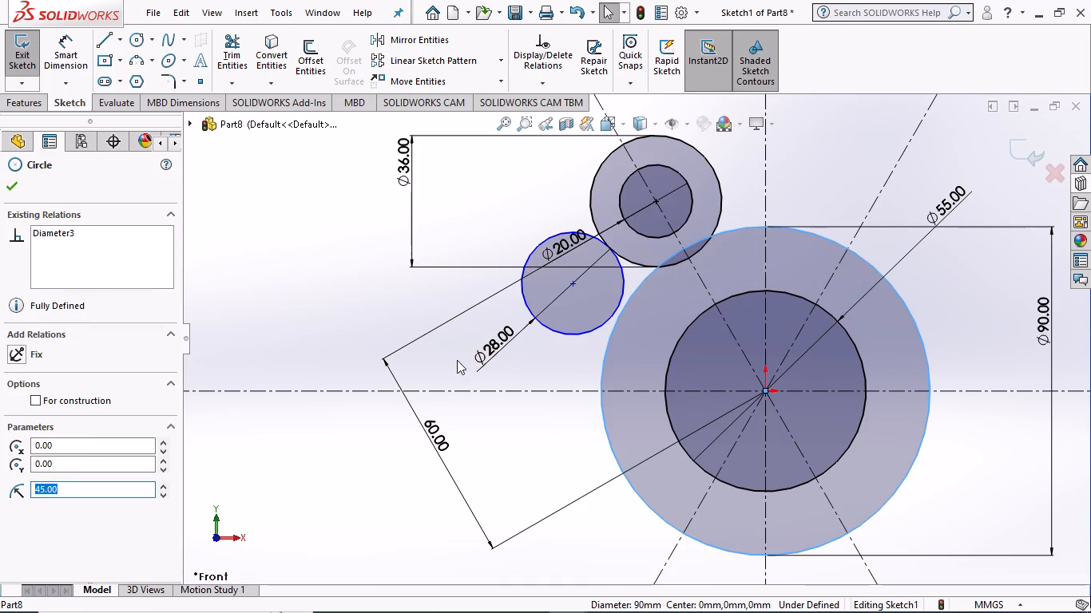
pyautogui.keyDown('ctrl'); pyautogui.click(557, 326); pyautogui.keyUp('ctrl')
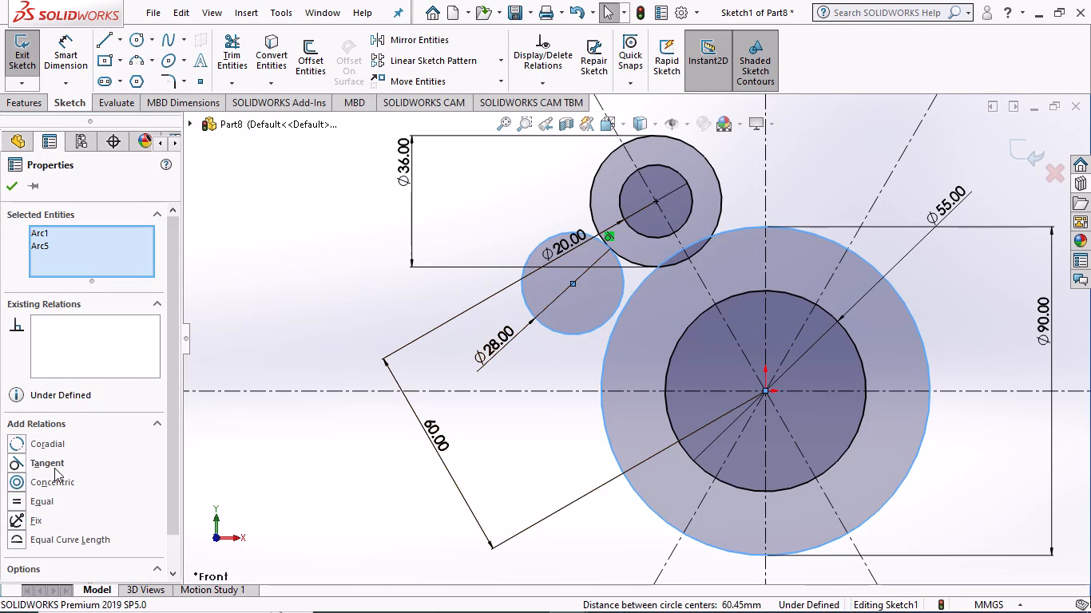
pyautogui.click(37, 462)
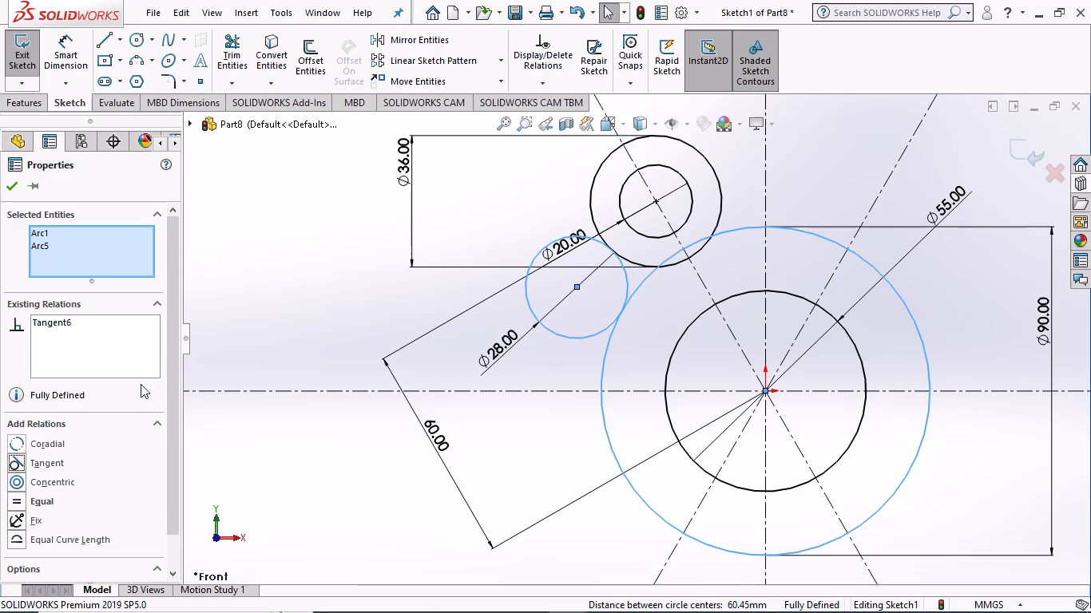
pyautogui.click(13, 183)
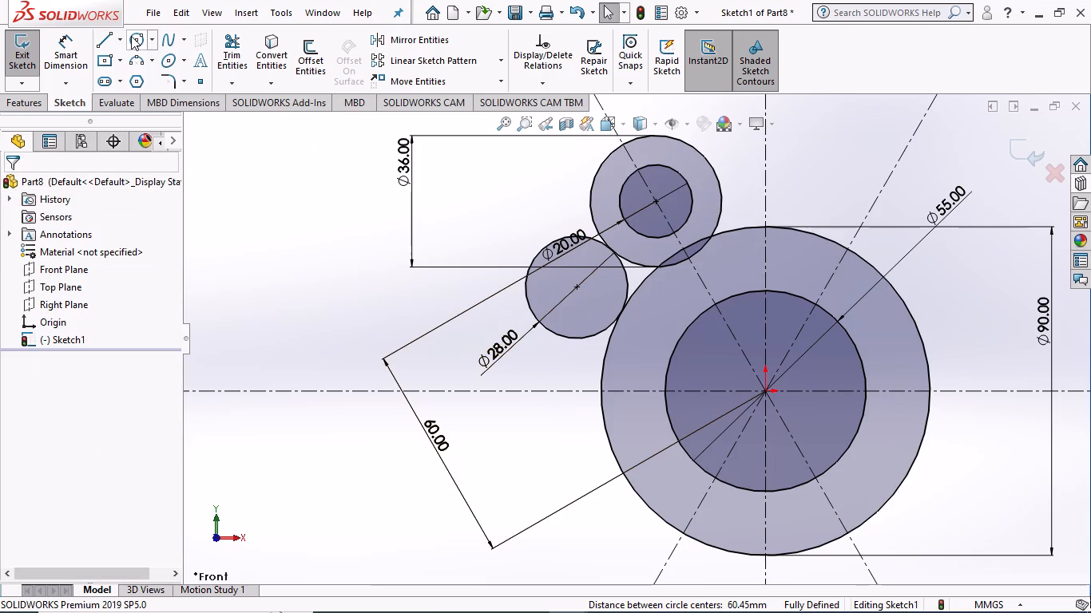
# Trim the 36 mm circle inside the 90 mm circle and back to the 28 mm circle, plus the 28 mm circle's outer arc, leaving the connecting arc.
pyautogui.click(240, 53)
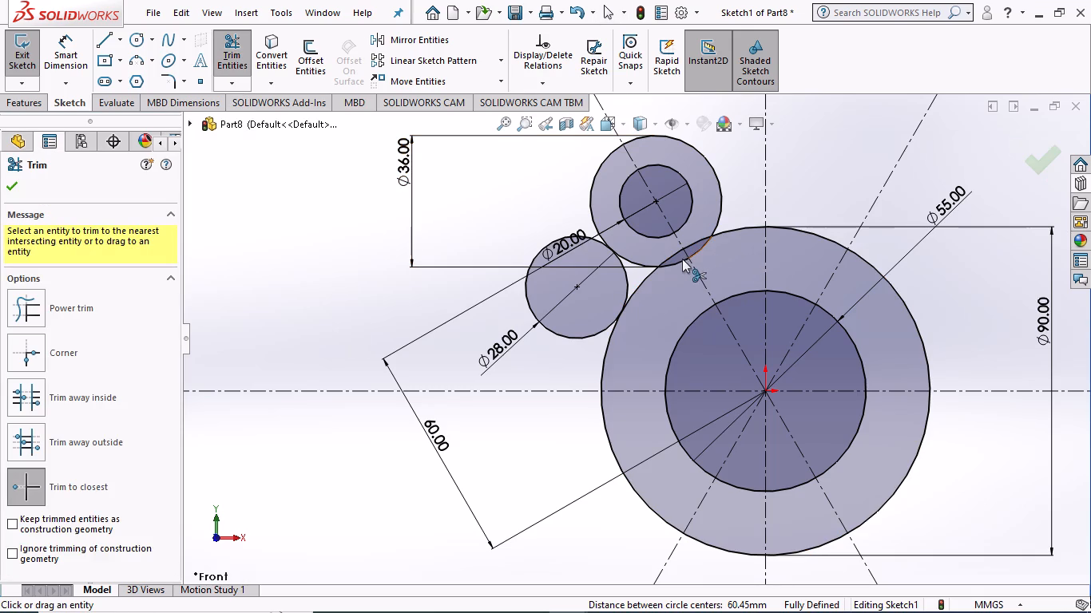
pyautogui.click(676, 261)
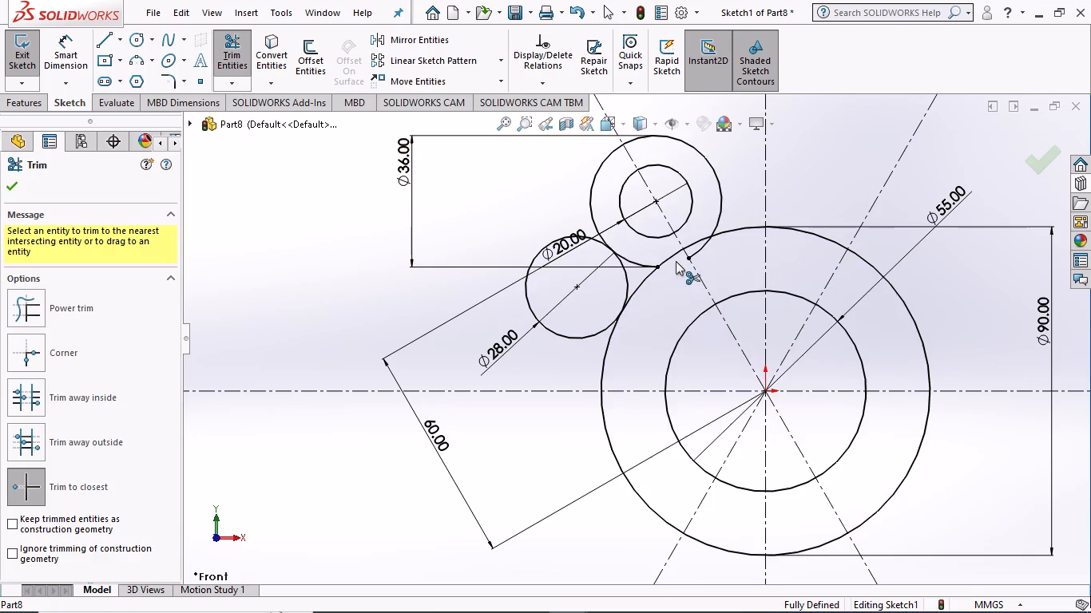
pyautogui.click(699, 248)
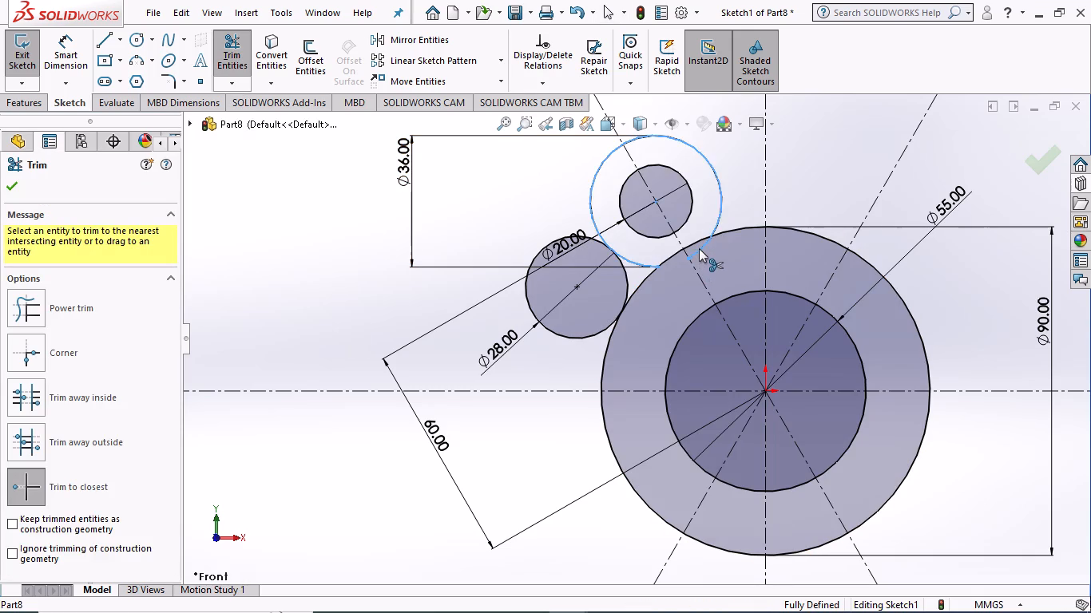
pyautogui.click(639, 262)
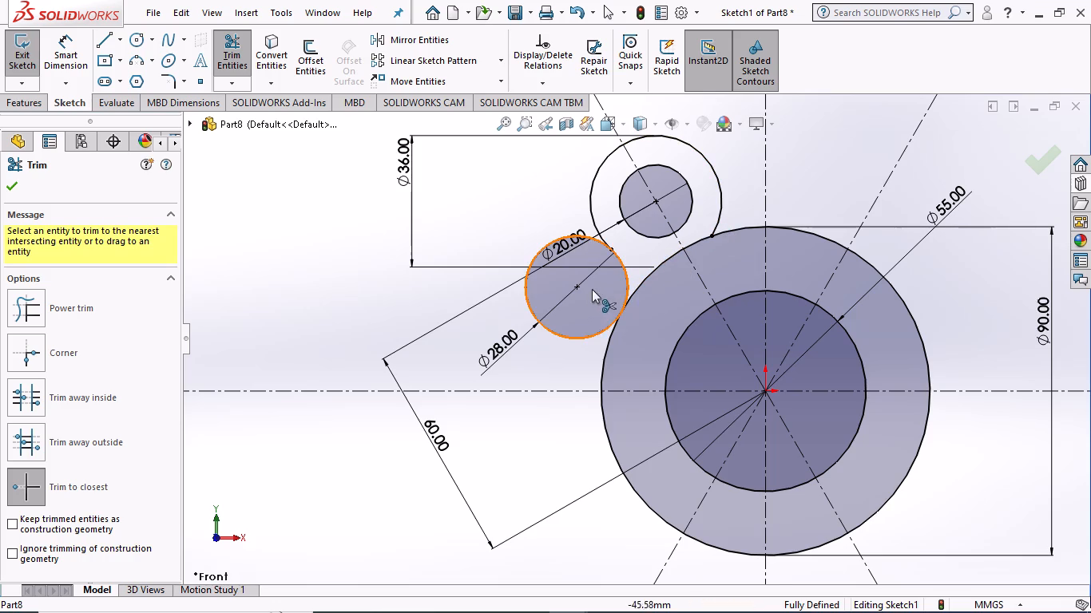
pyautogui.click(528, 288)
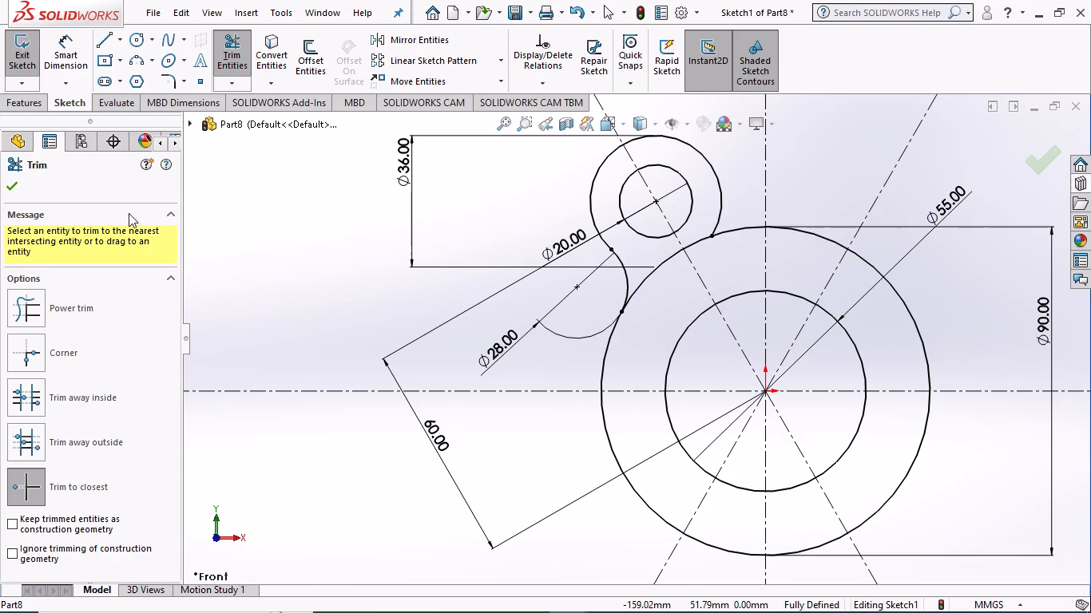
# Mirror the trimmed 36 mm lug arc about the vertical centreline.
pyautogui.click(11, 187)
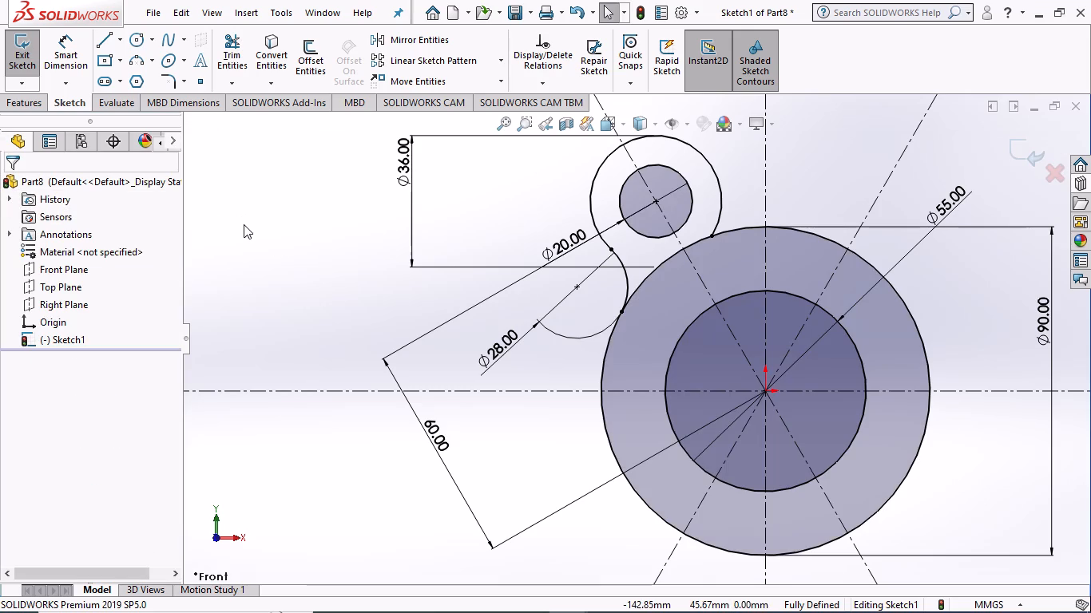
pyautogui.scroll(1, 470, 296)
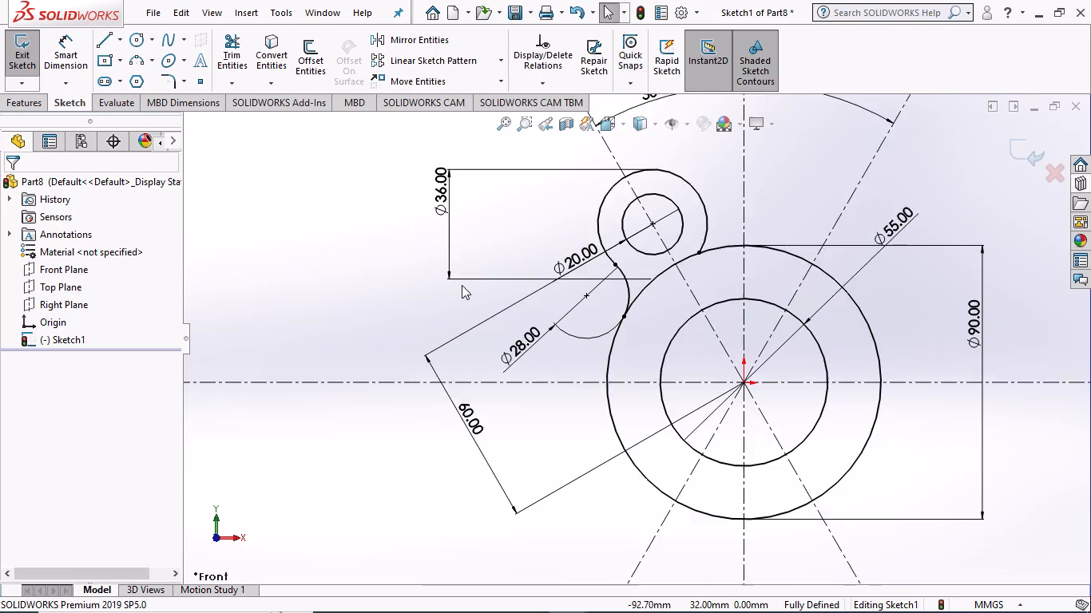
pyautogui.scroll(1, 460, 284)
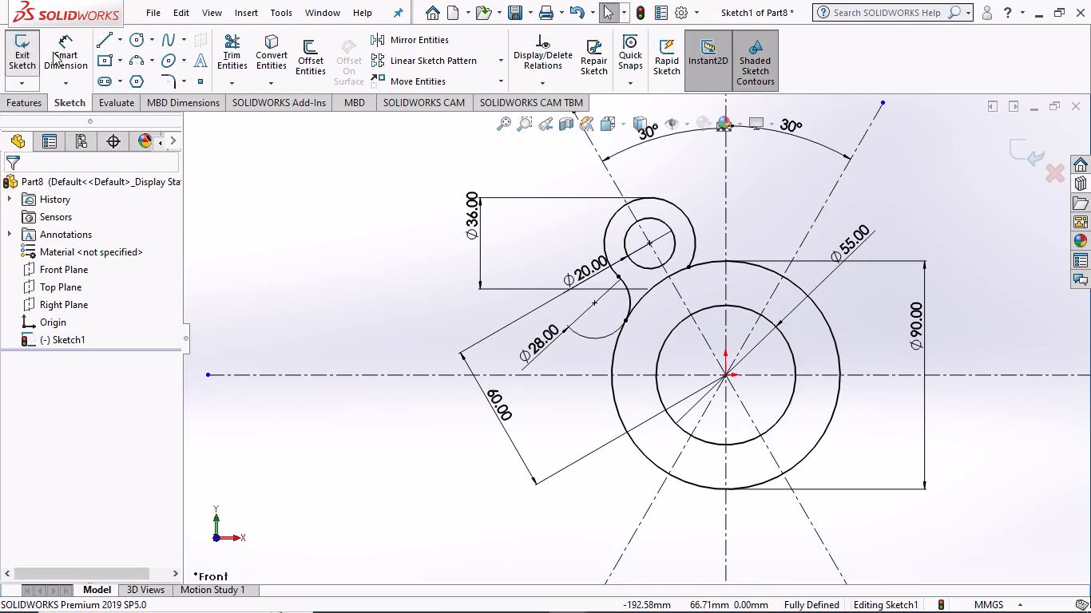
pyautogui.click(423, 41)
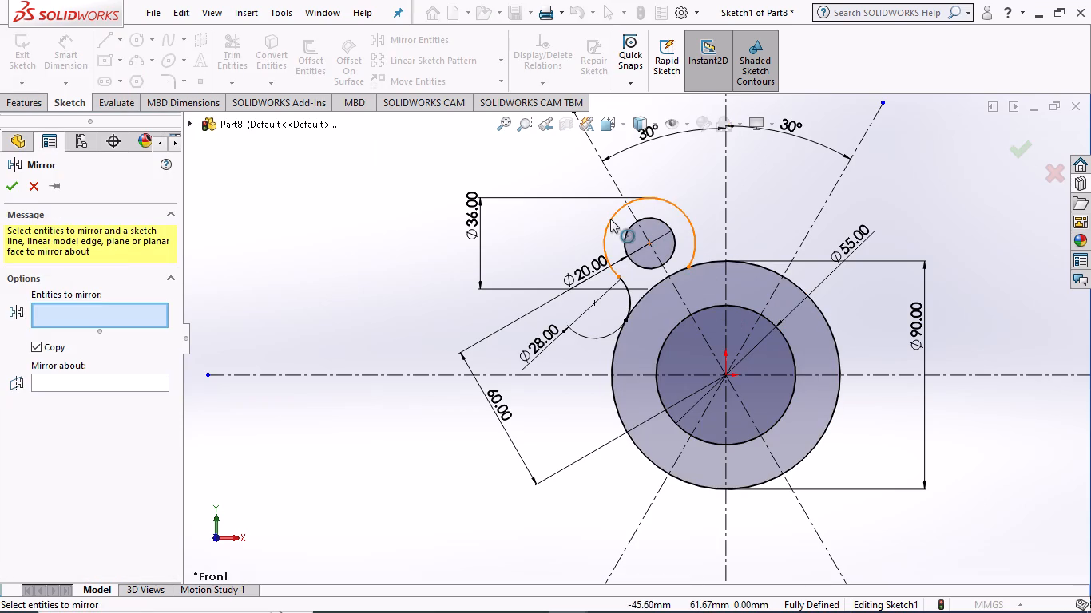
pyautogui.click(610, 219)
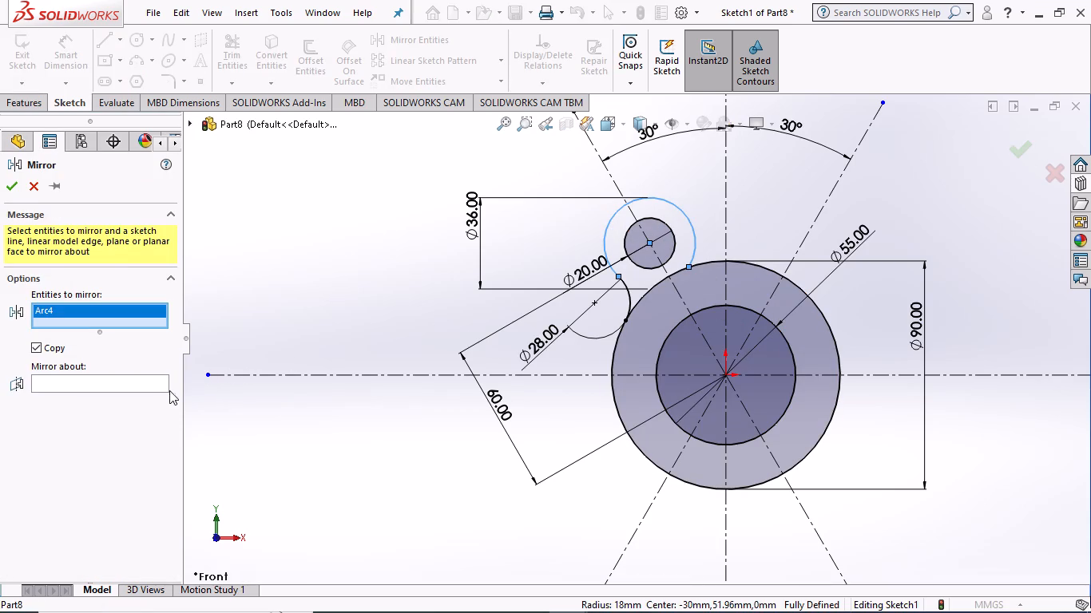
pyautogui.click(157, 382)
pyautogui.click(724, 163)
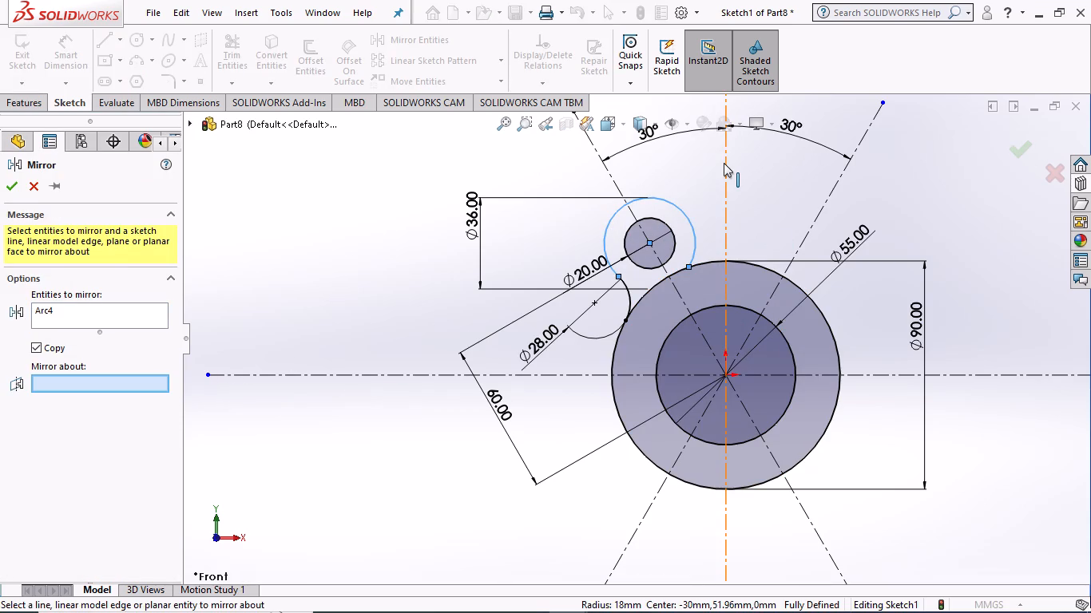
pyautogui.click(7, 188)
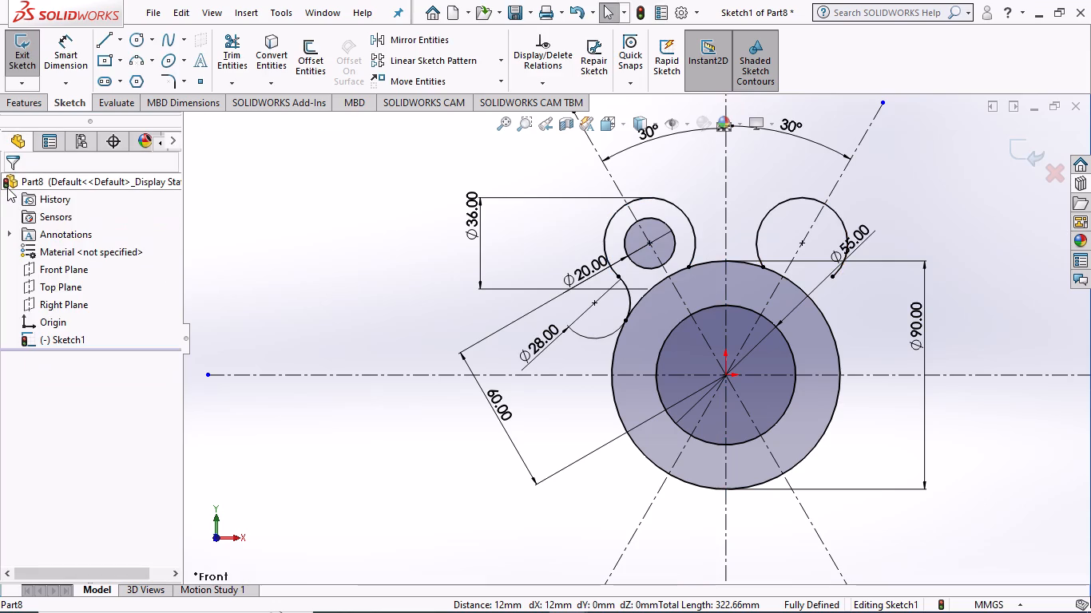
# Sketch a circle of about 15 mm radius centred on the vertical centreline, above the 90 mm circle and between the two lug arcs.
pyautogui.click(136, 39)
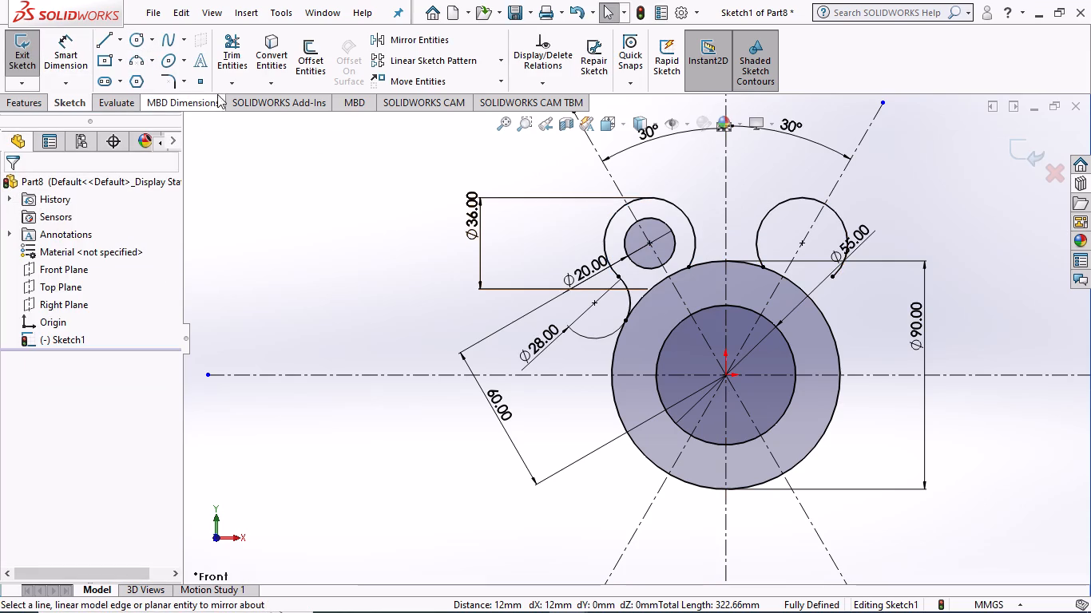
pyautogui.click(139, 36)
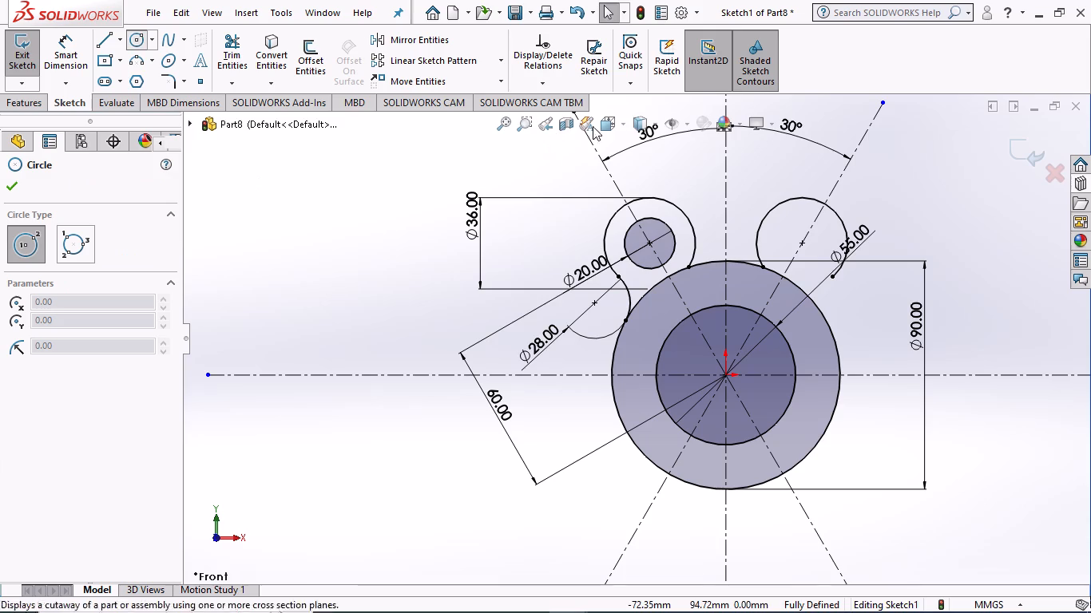
pyautogui.click(723, 199)
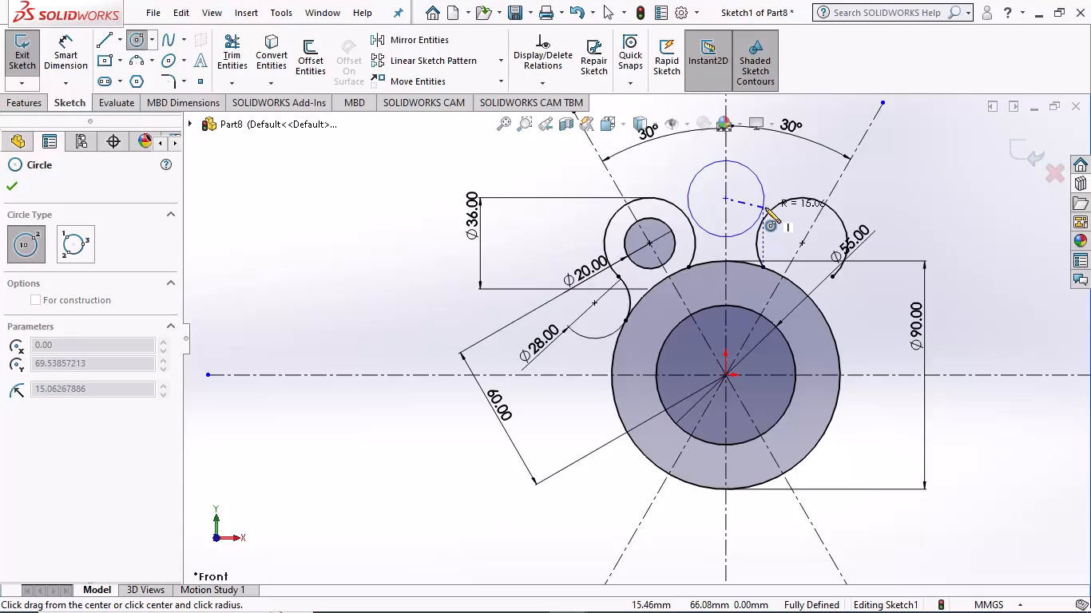
pyautogui.click(765, 208)
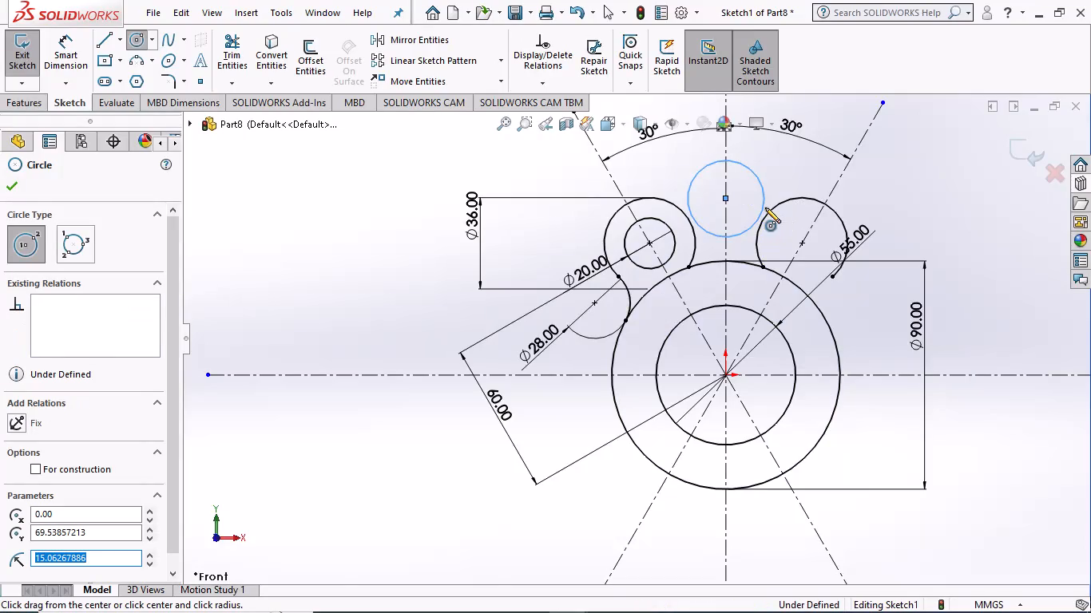
pyautogui.press('Escape')
pyautogui.press('Escape')
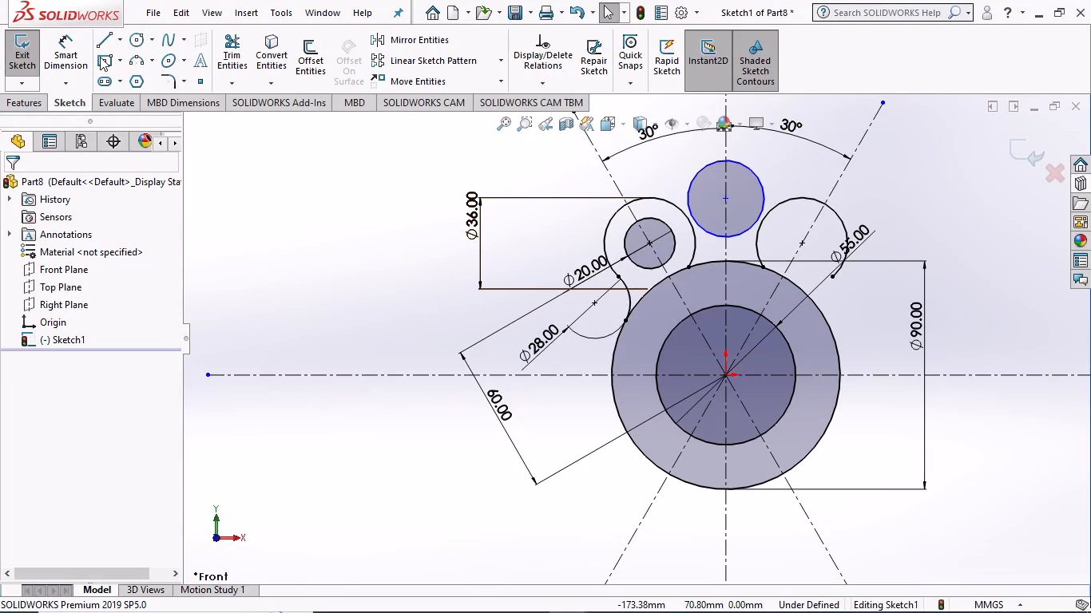
# Dimension the new circle between the lug arcs to a 34 mm diameter.
pyautogui.click(76, 50)
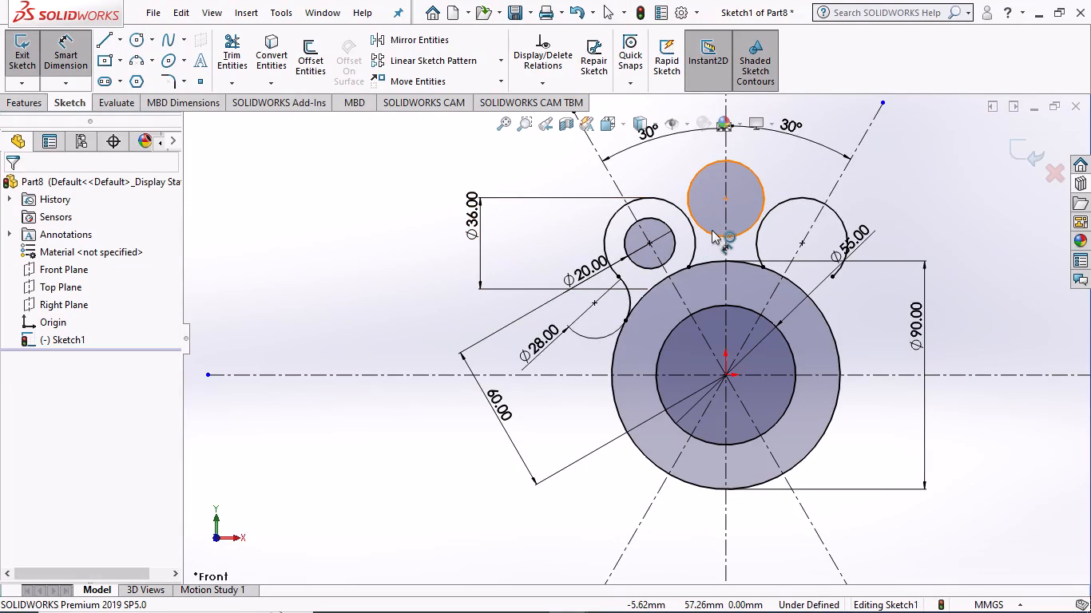
pyautogui.click(712, 230)
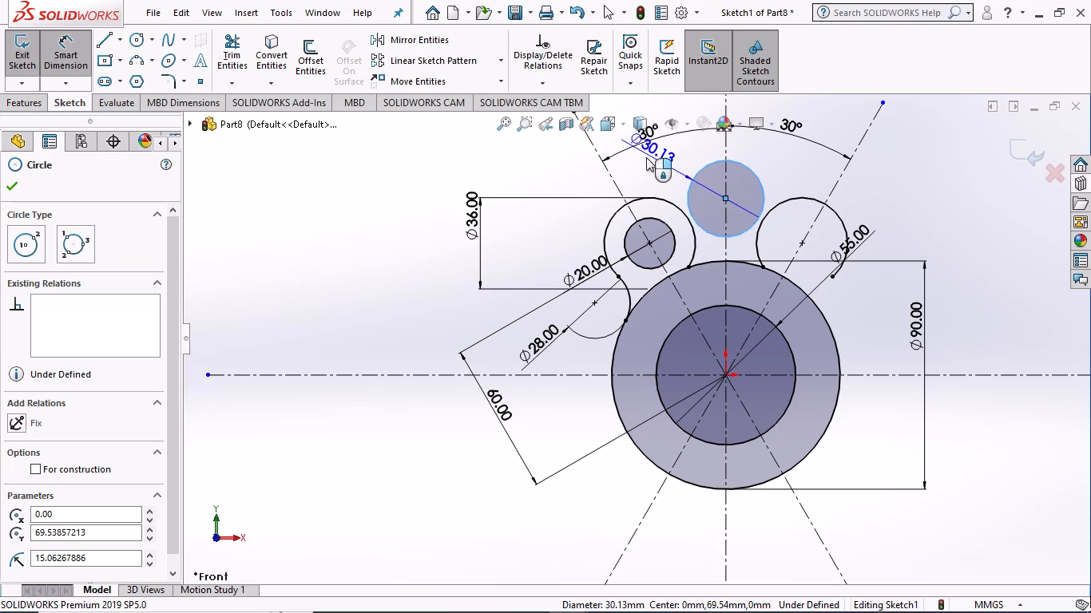
pyautogui.click(656, 158)
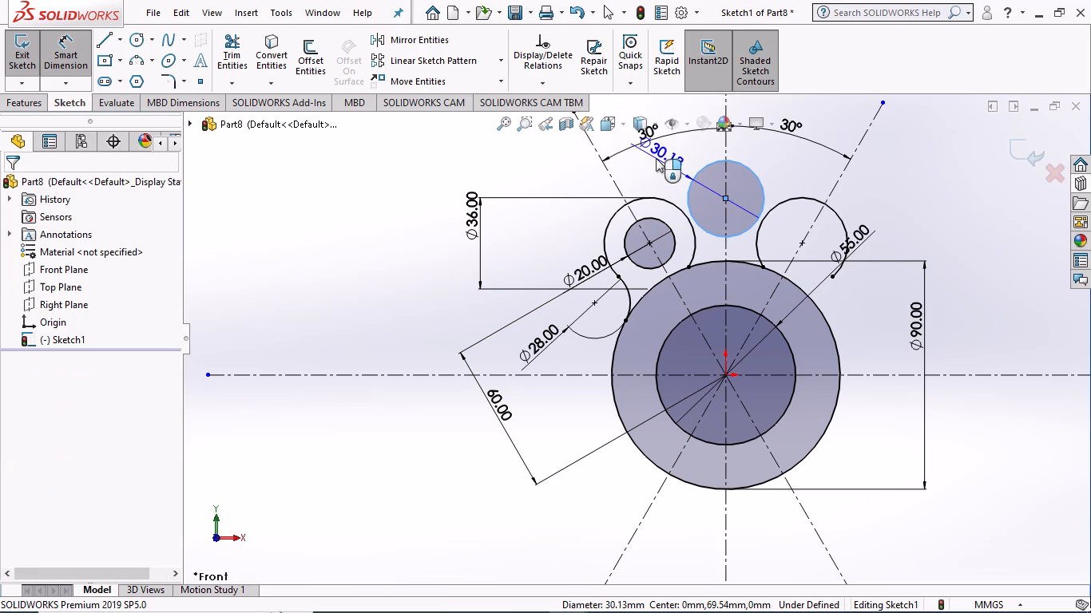
pyautogui.write('34')
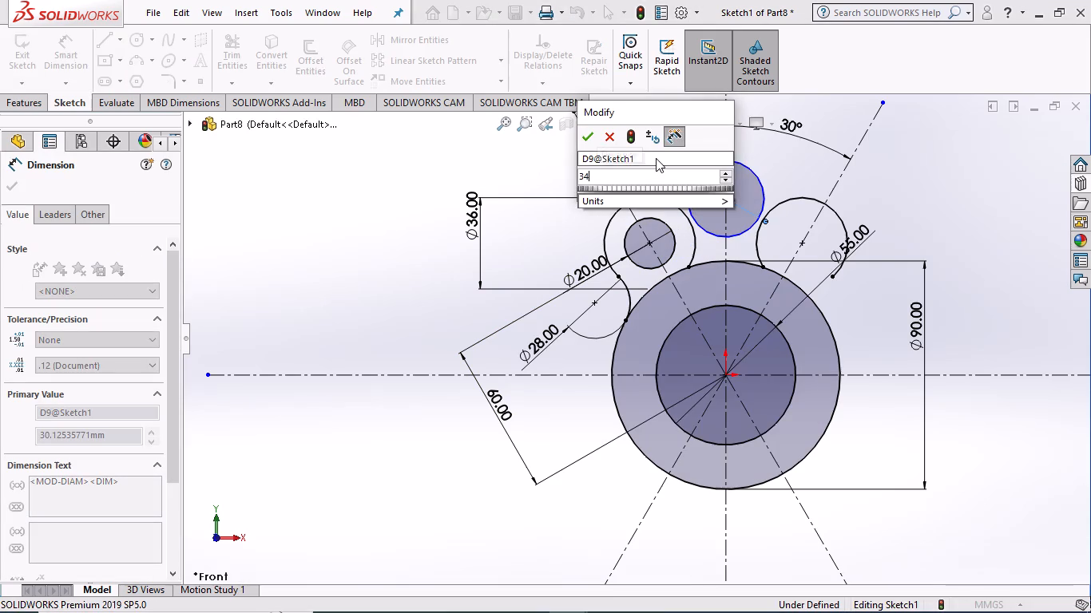
pyautogui.press('Return')
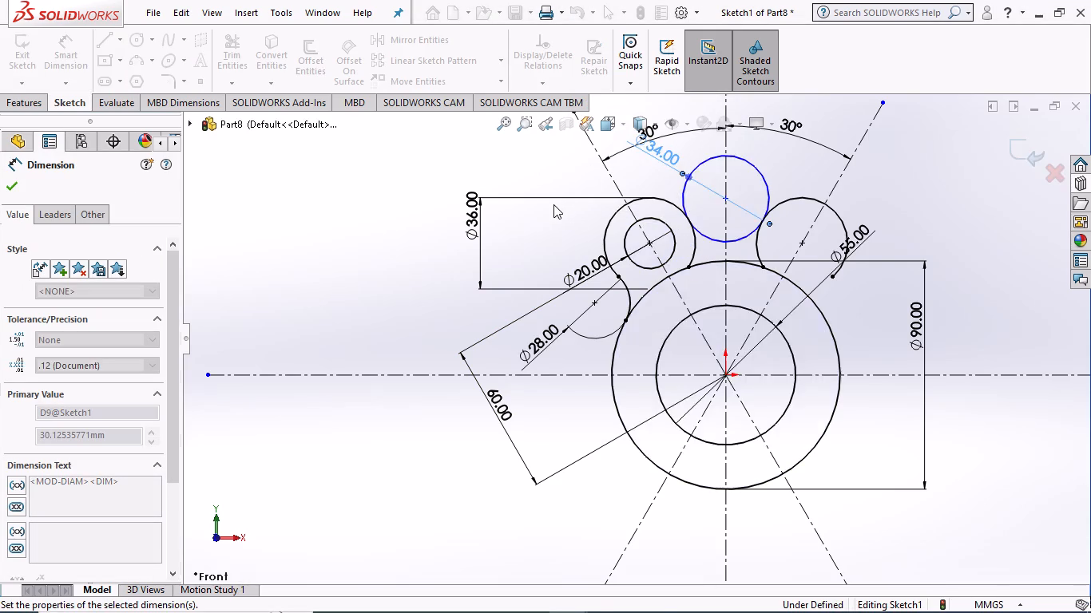
pyautogui.click(323, 220)
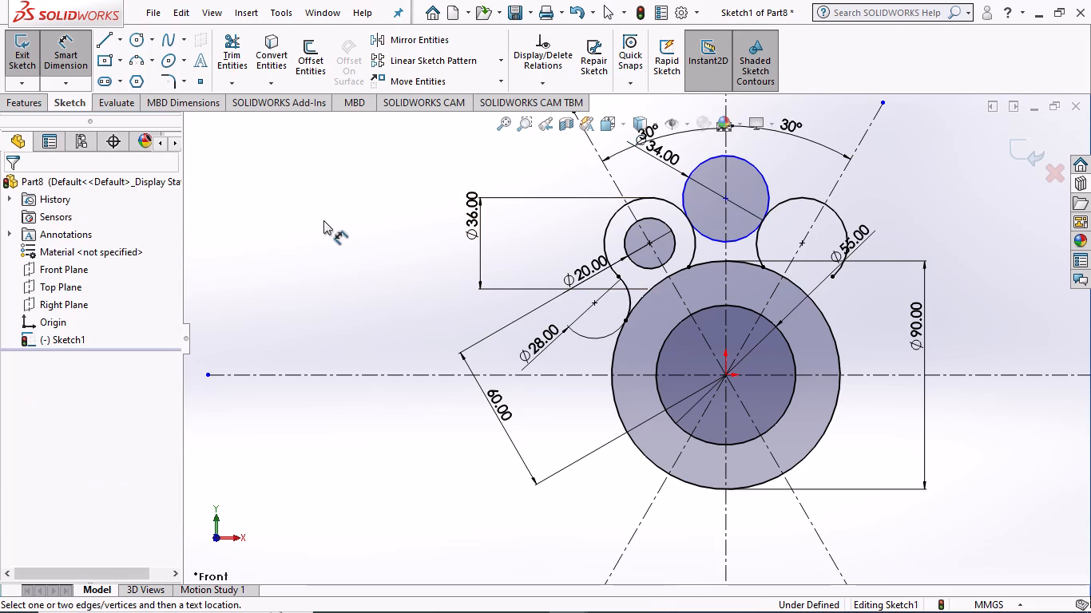
pyautogui.click(323, 220)
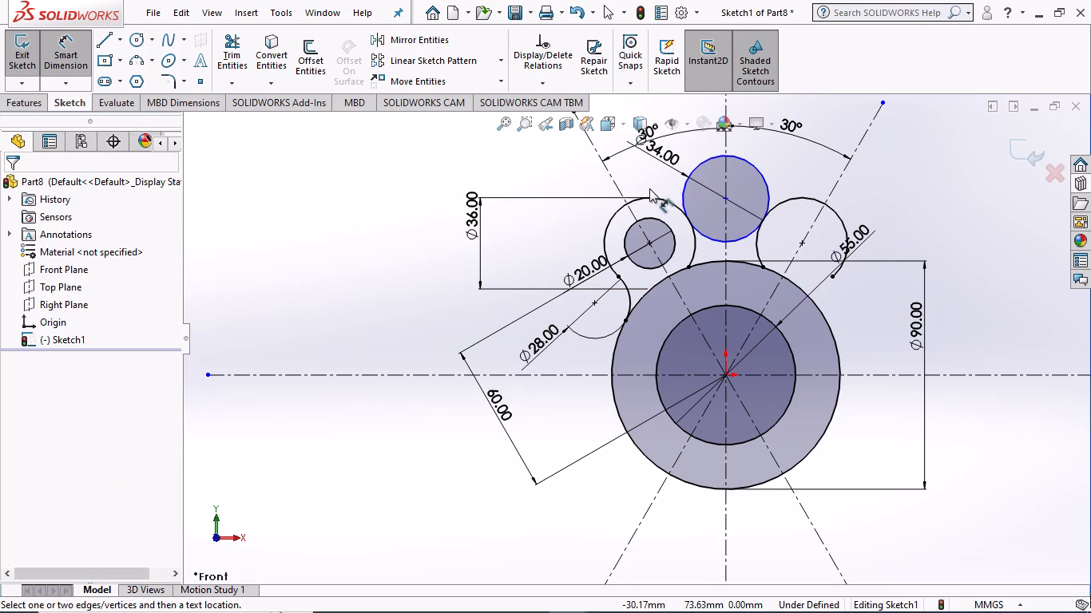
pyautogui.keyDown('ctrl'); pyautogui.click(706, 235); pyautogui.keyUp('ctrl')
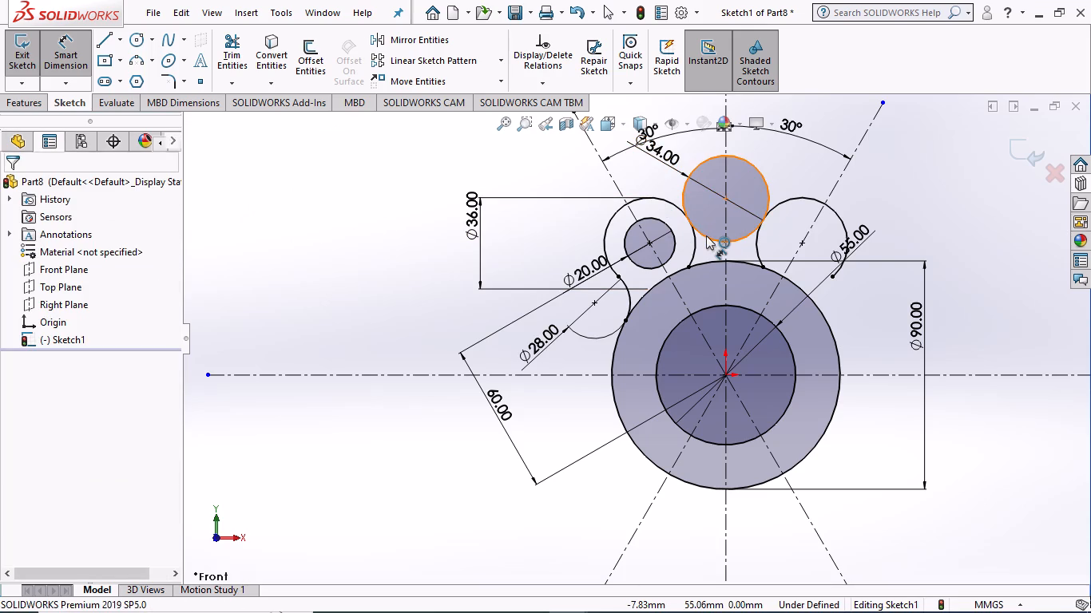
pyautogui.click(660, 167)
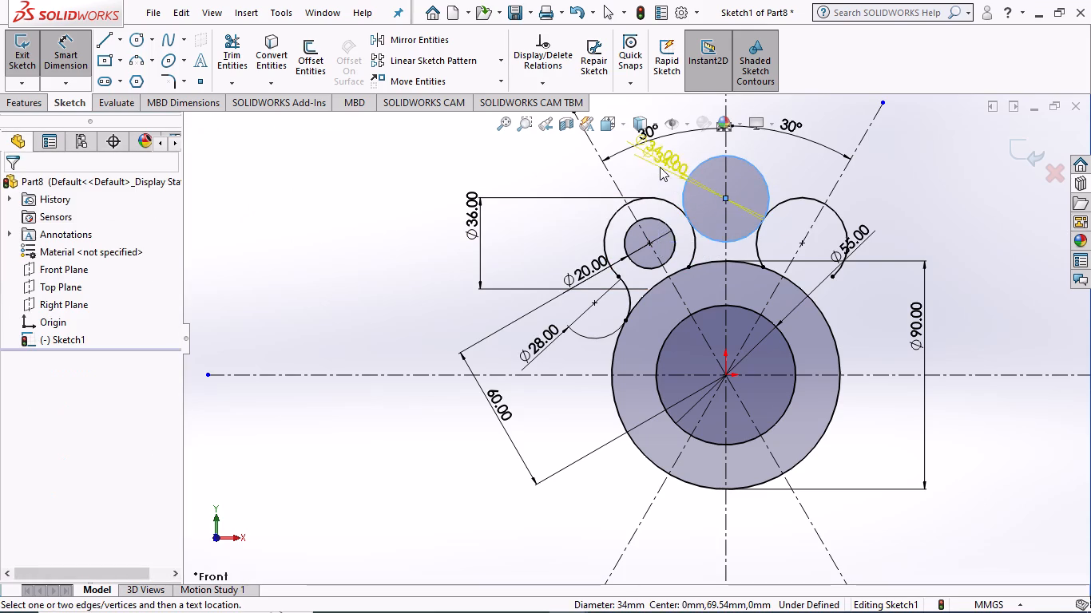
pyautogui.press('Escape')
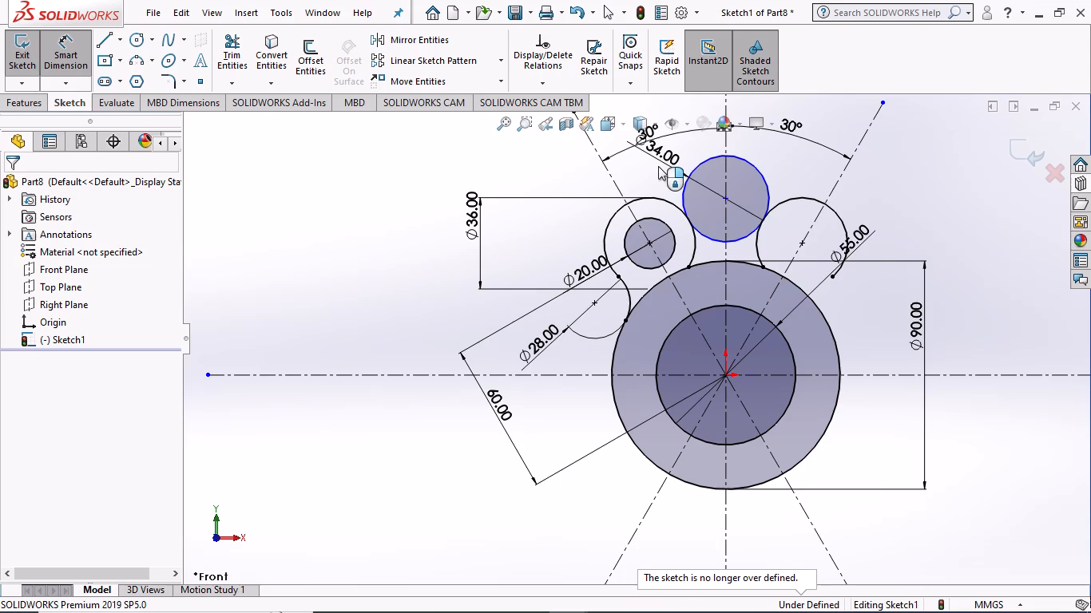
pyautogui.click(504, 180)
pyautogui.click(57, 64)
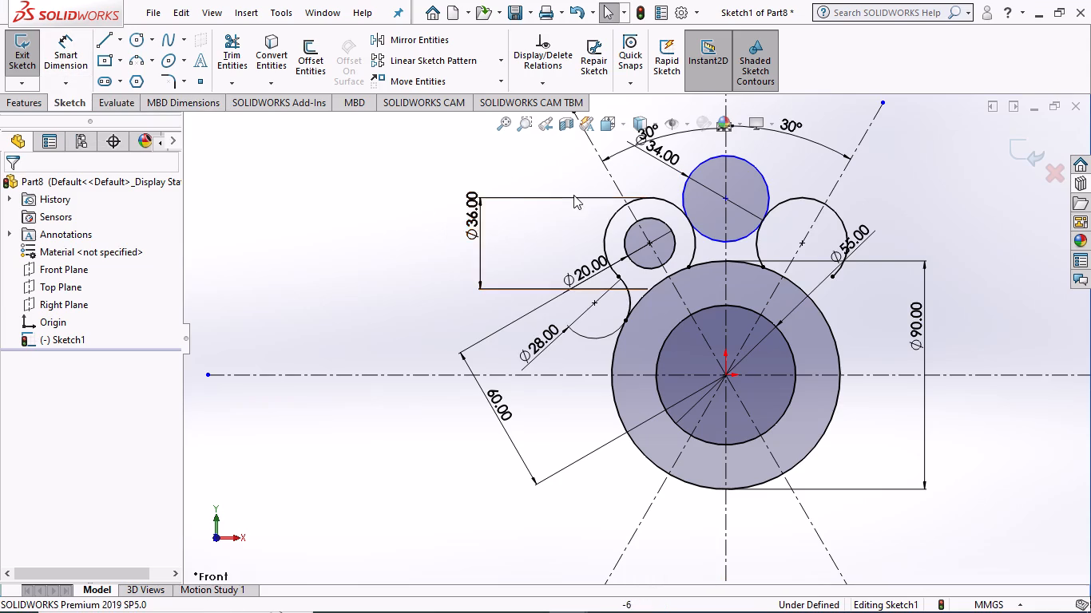
# Add a Tangent relation between the 34 mm circle and the original 36 mm lug arc.
pyautogui.keyDown('ctrl'); pyautogui.click(682, 186); pyautogui.keyUp('ctrl')
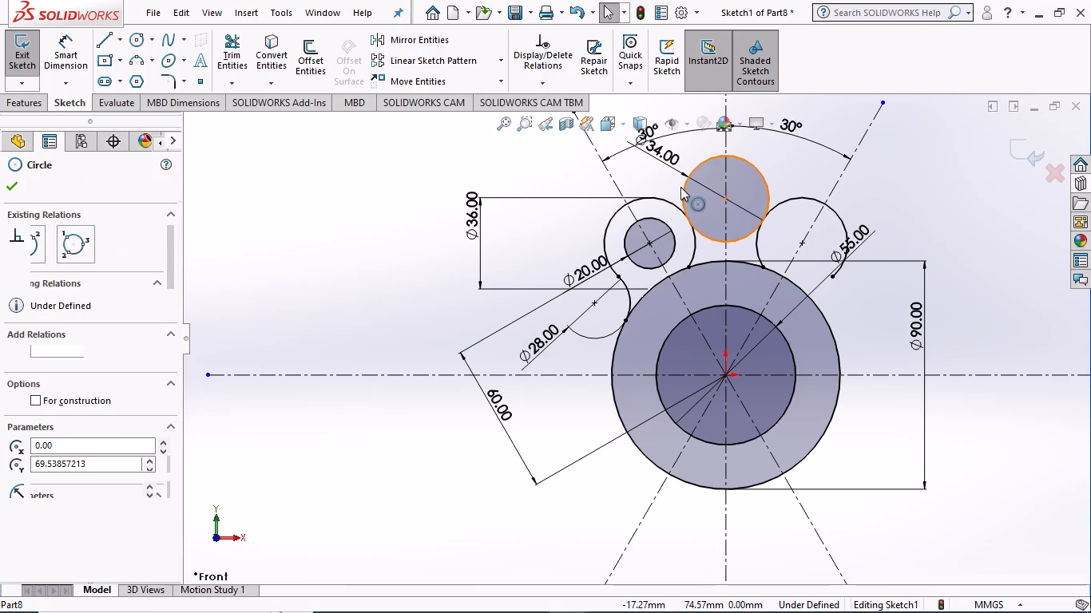
pyautogui.keyDown('ctrl'); pyautogui.click(696, 248); pyautogui.keyUp('ctrl')
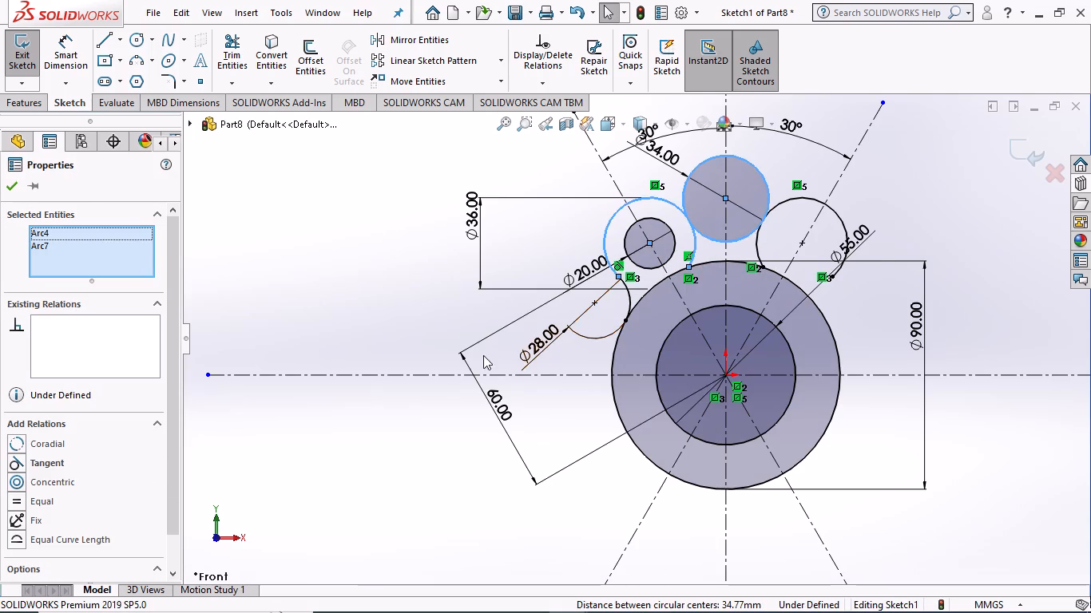
pyautogui.click(59, 463)
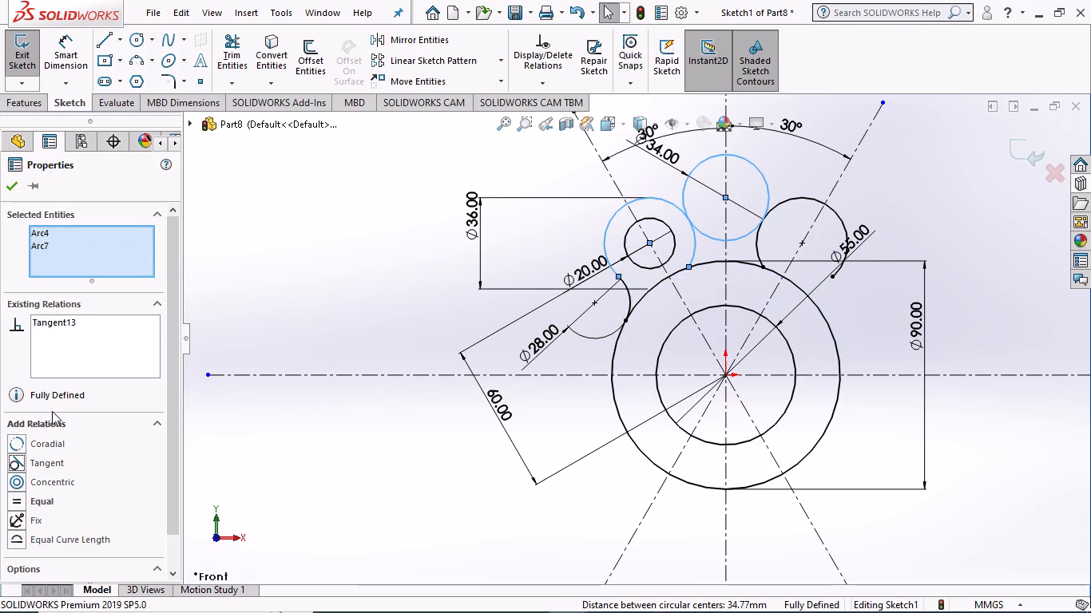
pyautogui.click(13, 189)
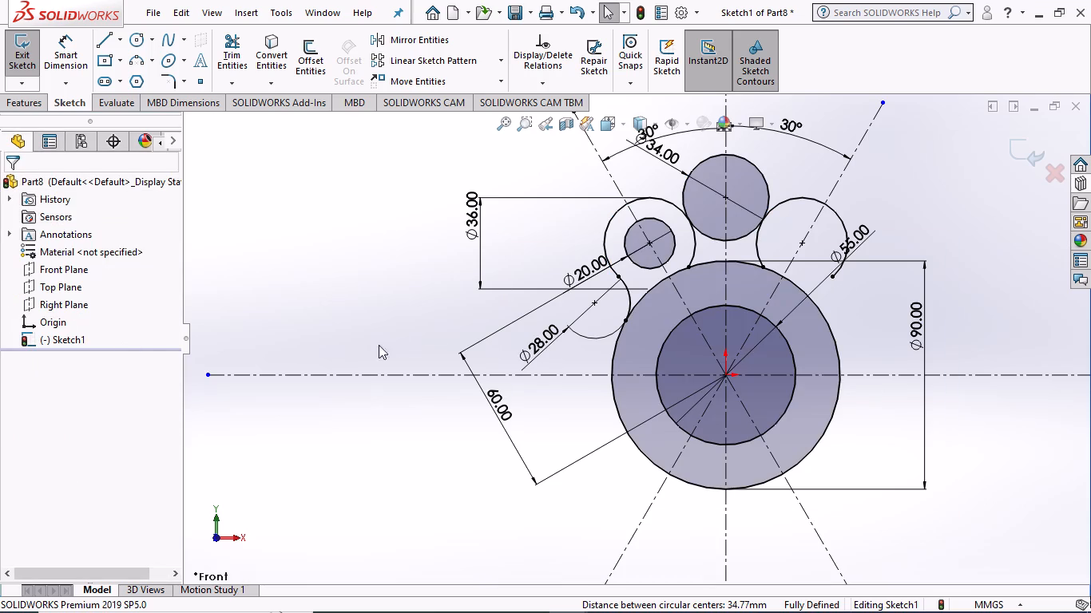
# Add a Tangent relation between the 34 mm circle and the mirrored lug arc.
pyautogui.keyDown('ctrl'); pyautogui.click(747, 232); pyautogui.keyUp('ctrl')
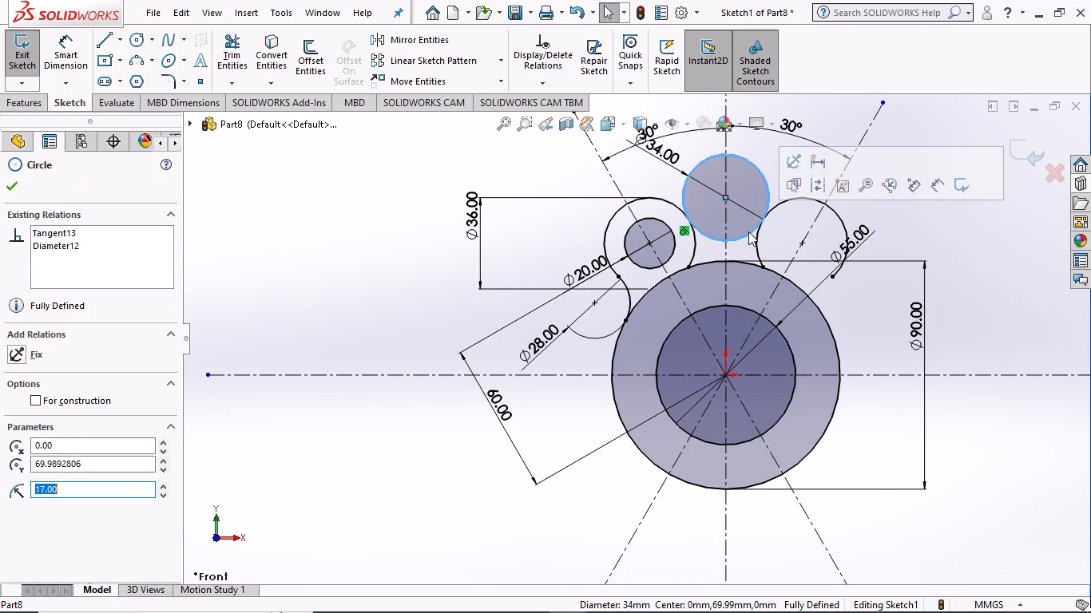
pyautogui.keyDown('ctrl'); pyautogui.click(756, 242); pyautogui.keyUp('ctrl')
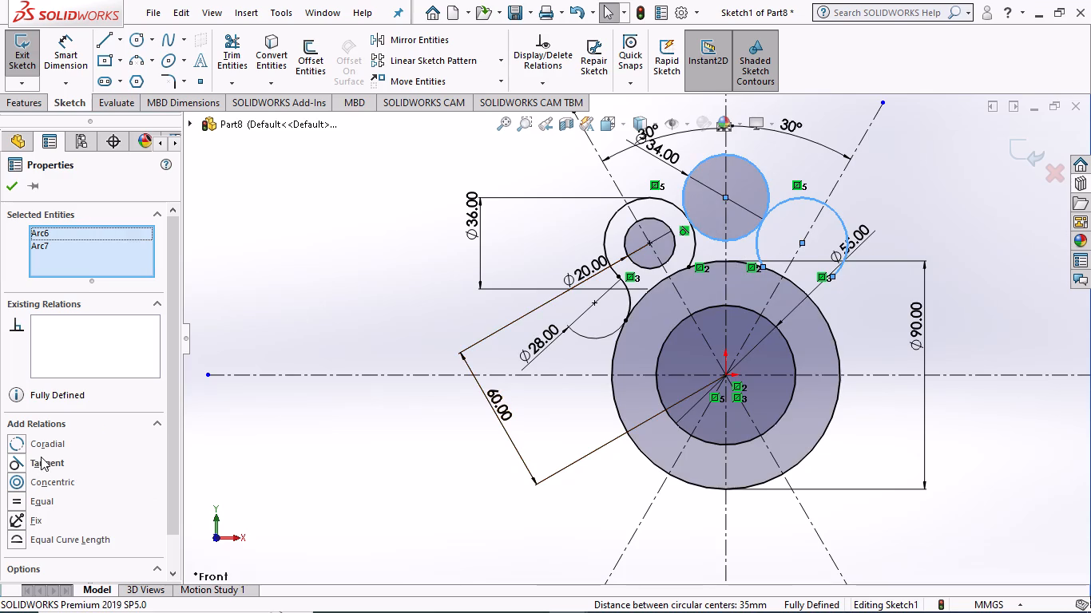
pyautogui.click(40, 462)
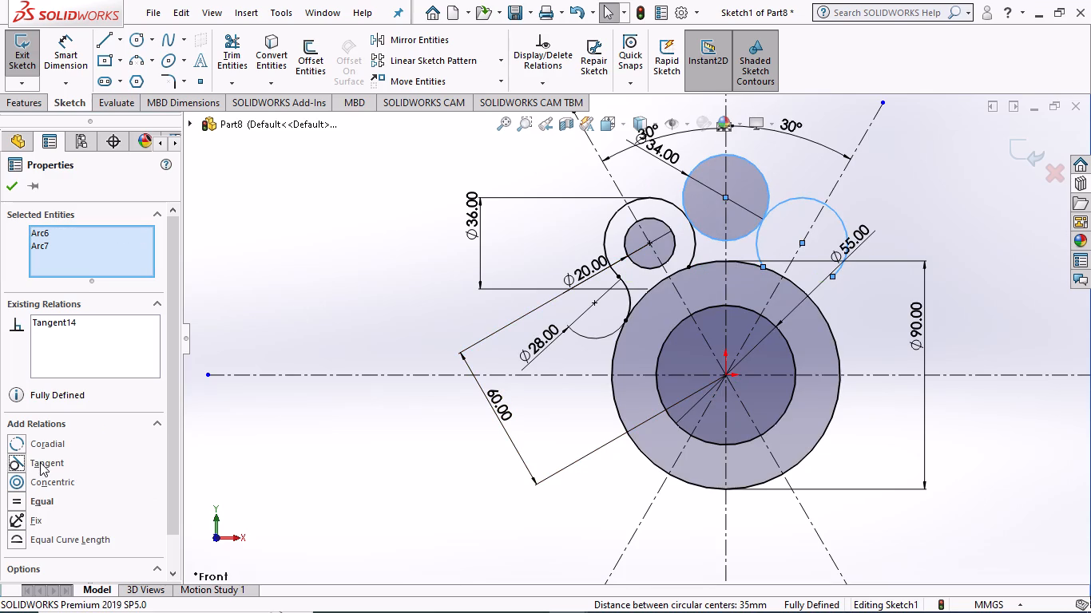
pyautogui.click(40, 462)
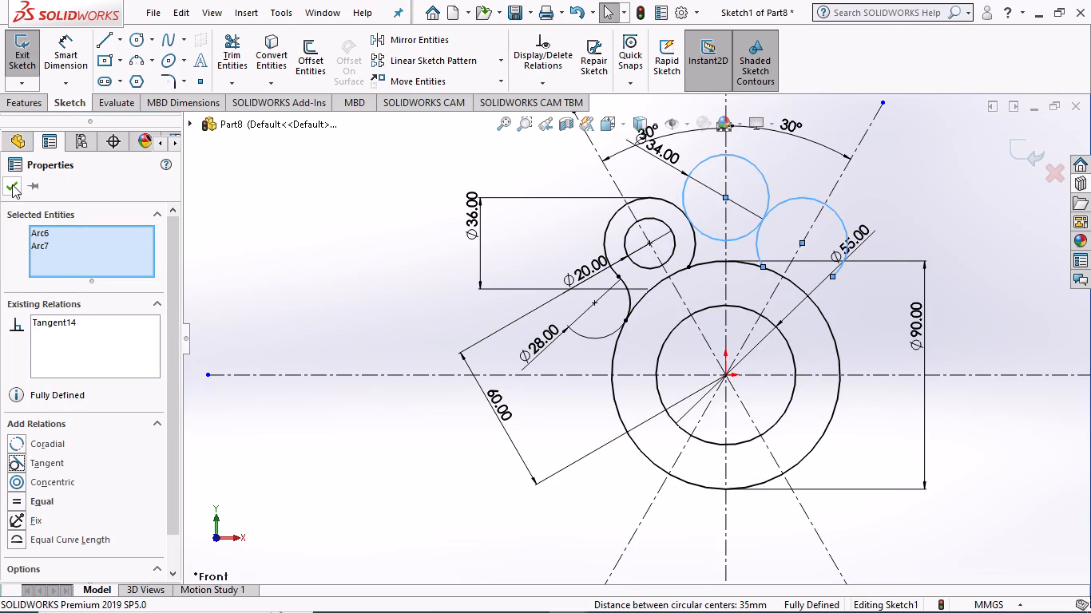
pyautogui.click(12, 184)
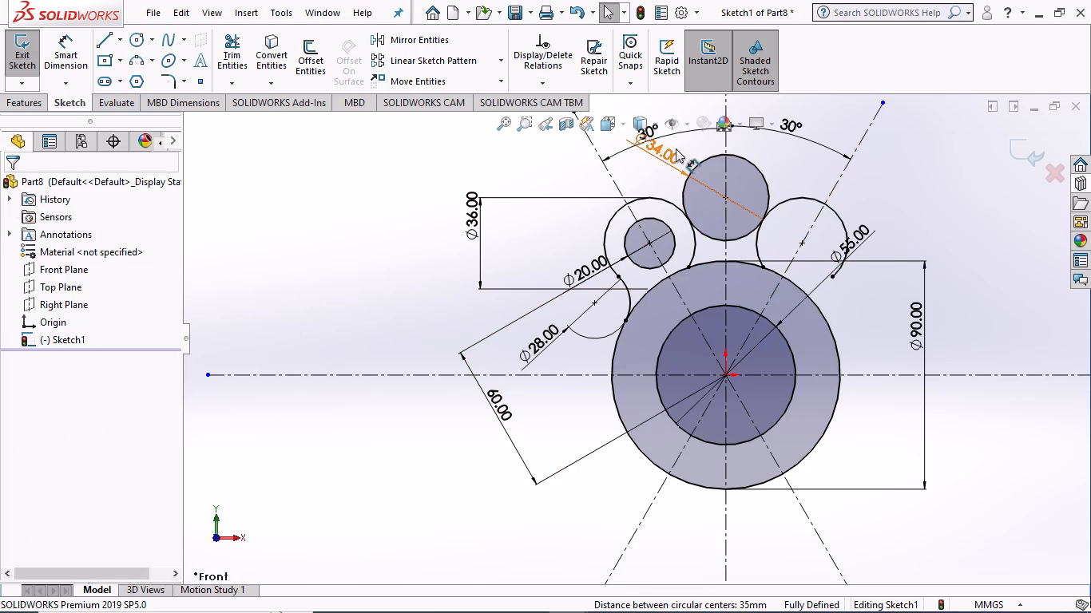
# Trim away the upper portion of the 34 mm circle, leaving the lower arc that connects the two lug arcs.
pyautogui.click(232, 57)
pyautogui.click(756, 168)
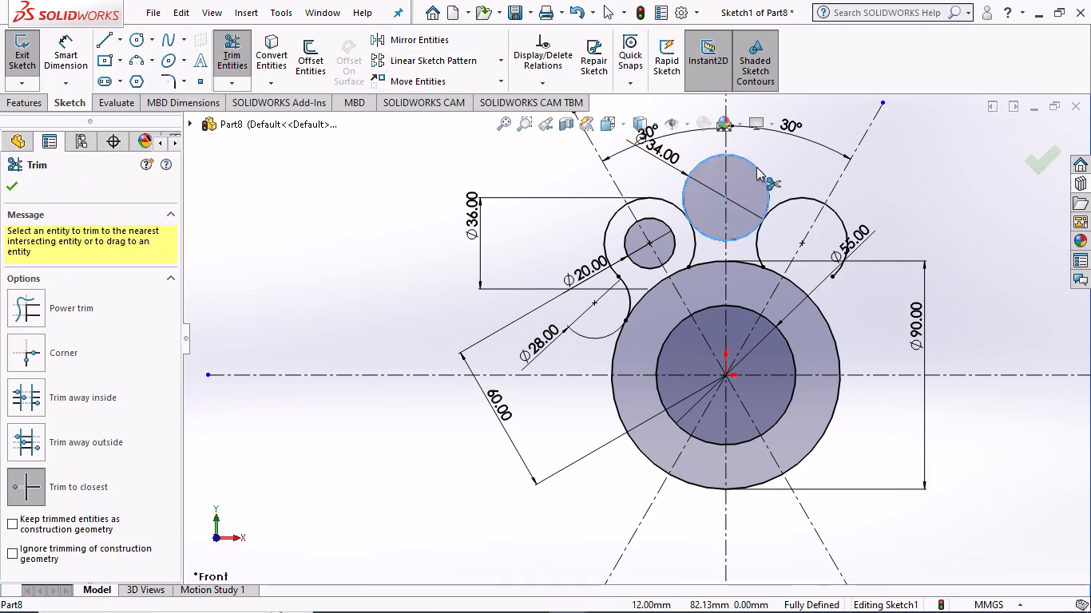
pyautogui.click(700, 161)
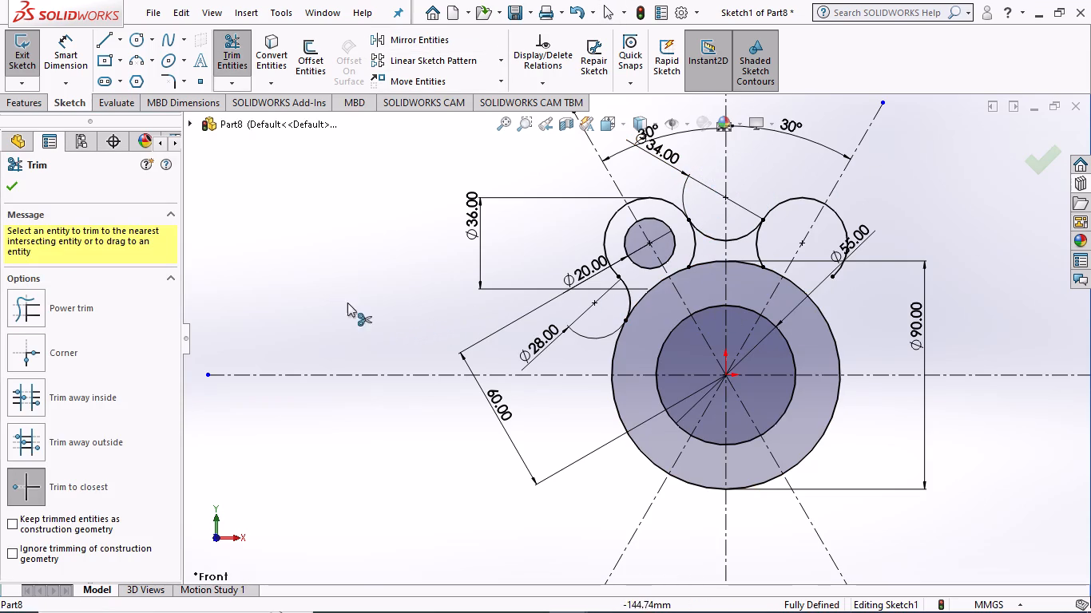
pyautogui.click(8, 184)
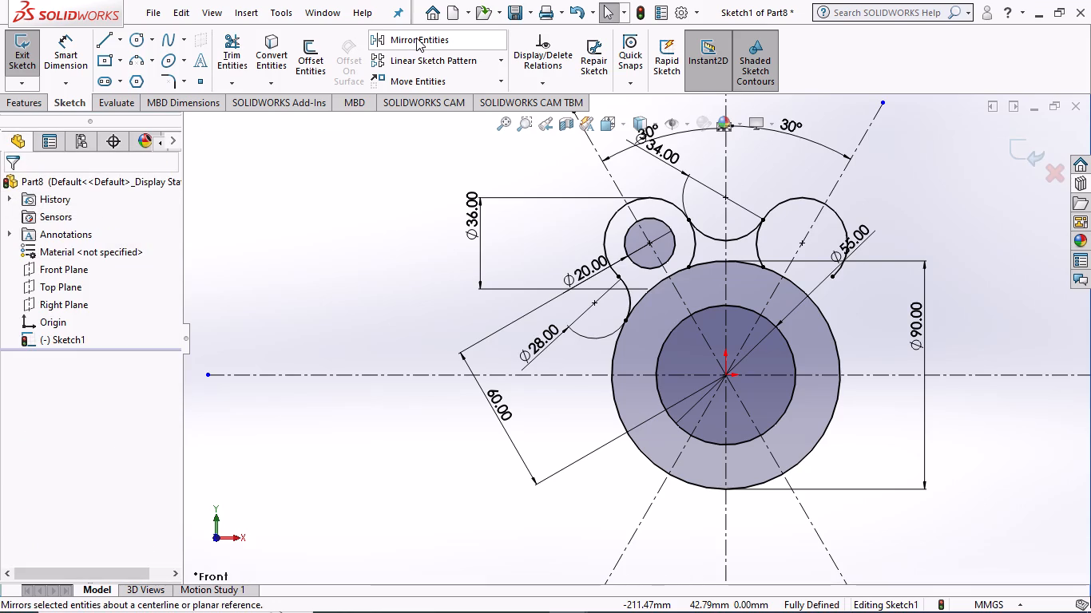
# Mirror the 28 mm blend arc about the vertical centerline to the opposite lug.
pyautogui.click(416, 38)
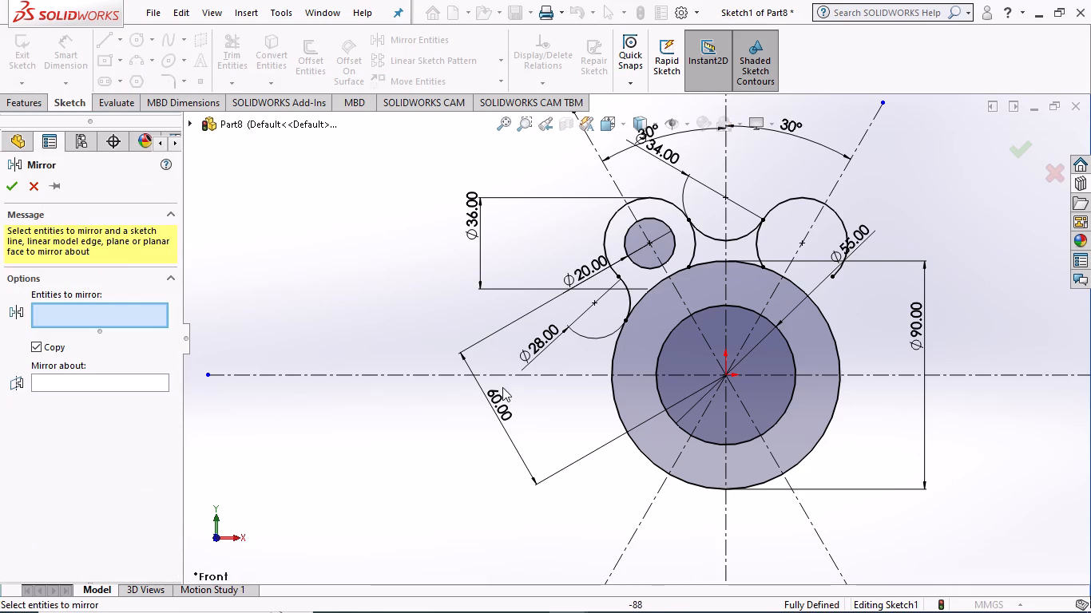
pyautogui.click(628, 293)
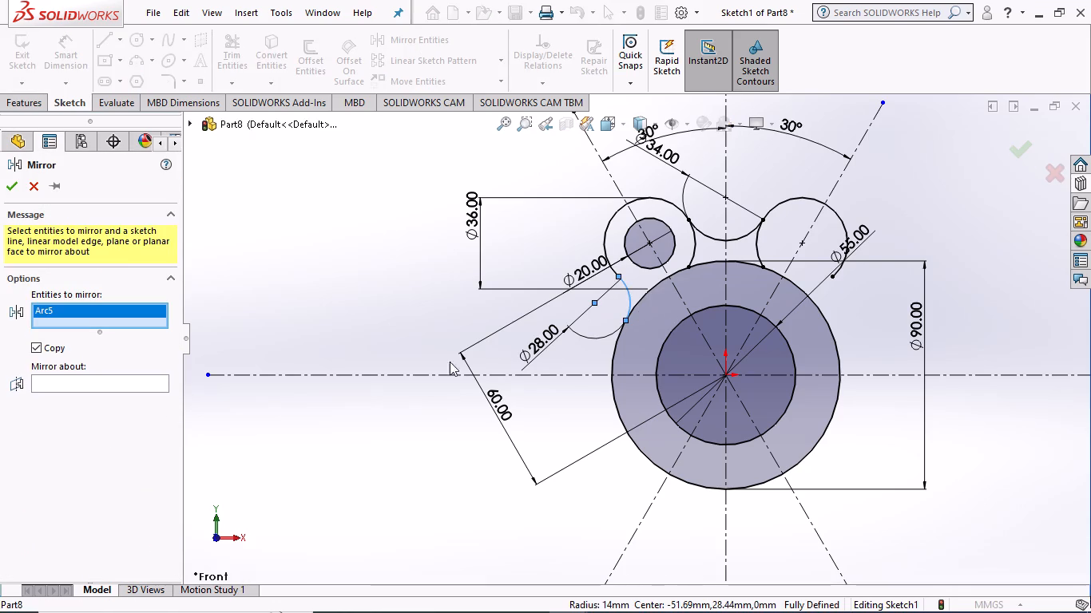
pyautogui.click(58, 381)
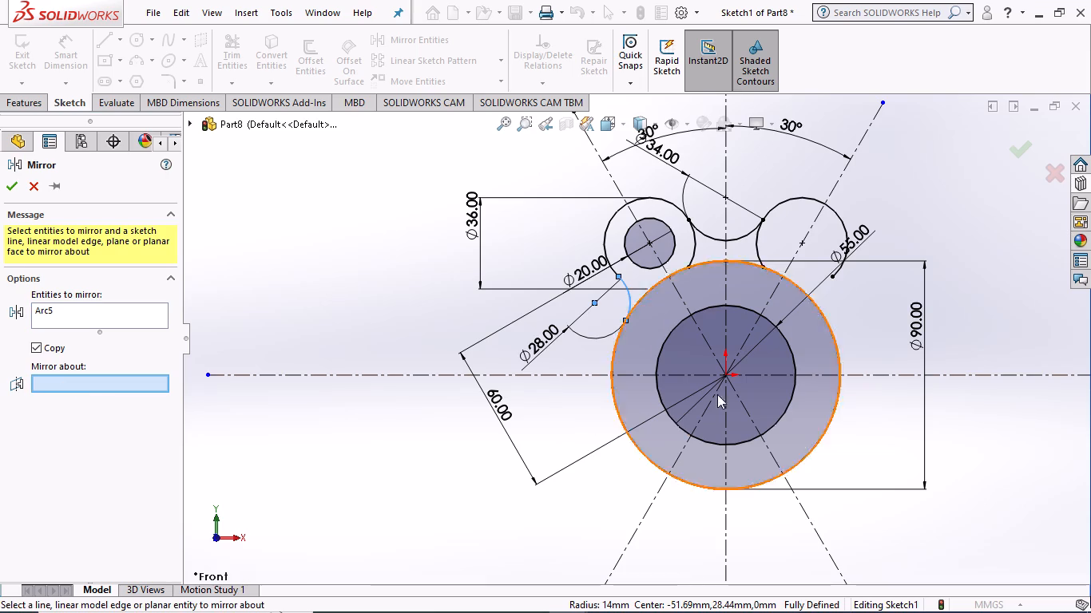
pyautogui.click(724, 177)
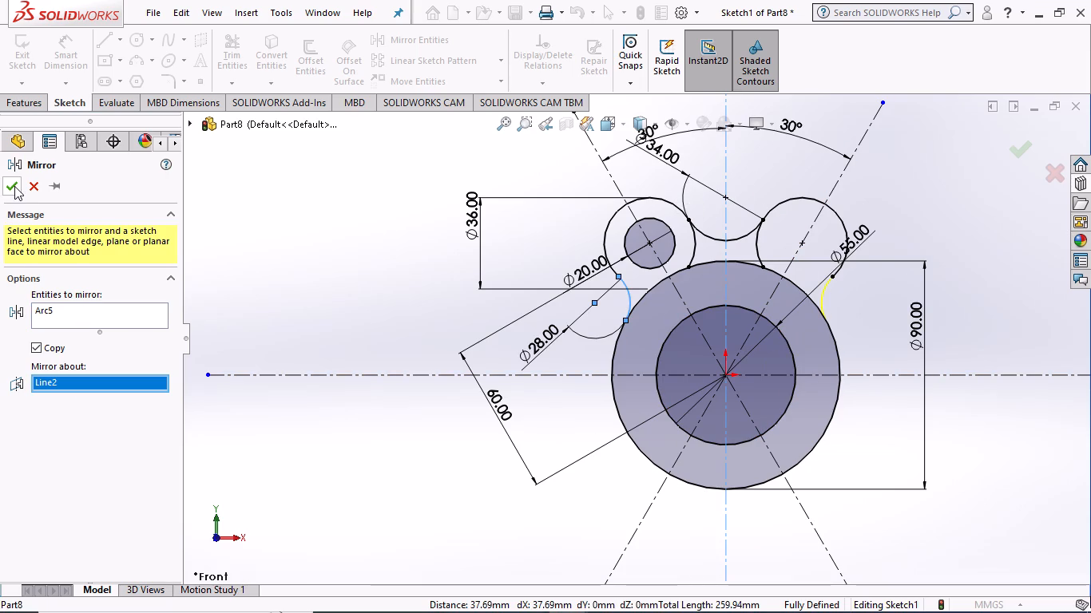
pyautogui.click(18, 184)
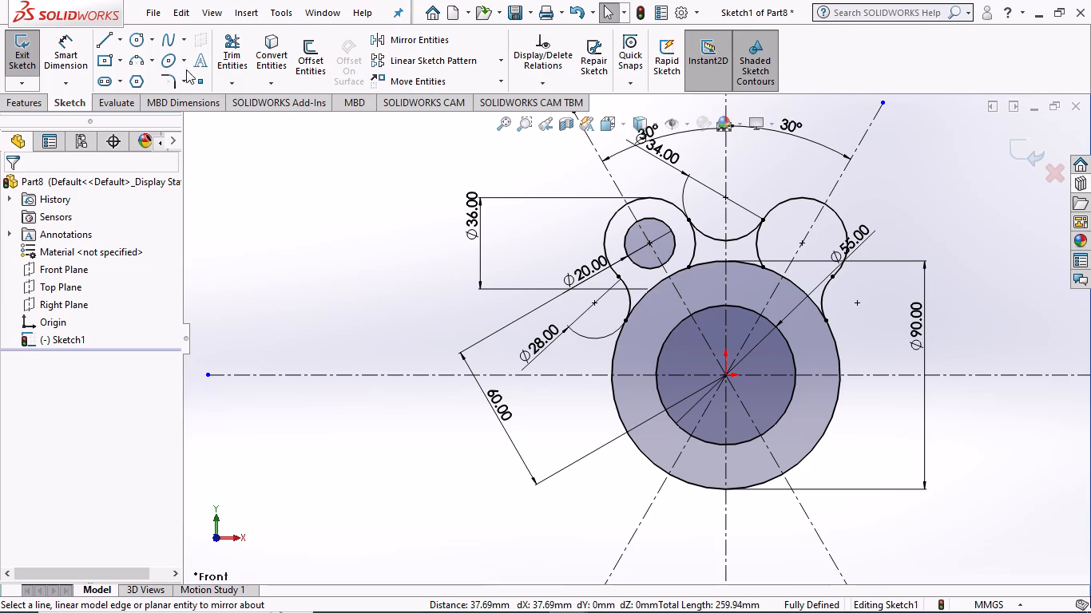
# Trim away the inner segments of both 36 mm lug arcs between the 34 mm connecting arc and the 90 mm circle.
pyautogui.click(220, 58)
pyautogui.click(237, 46)
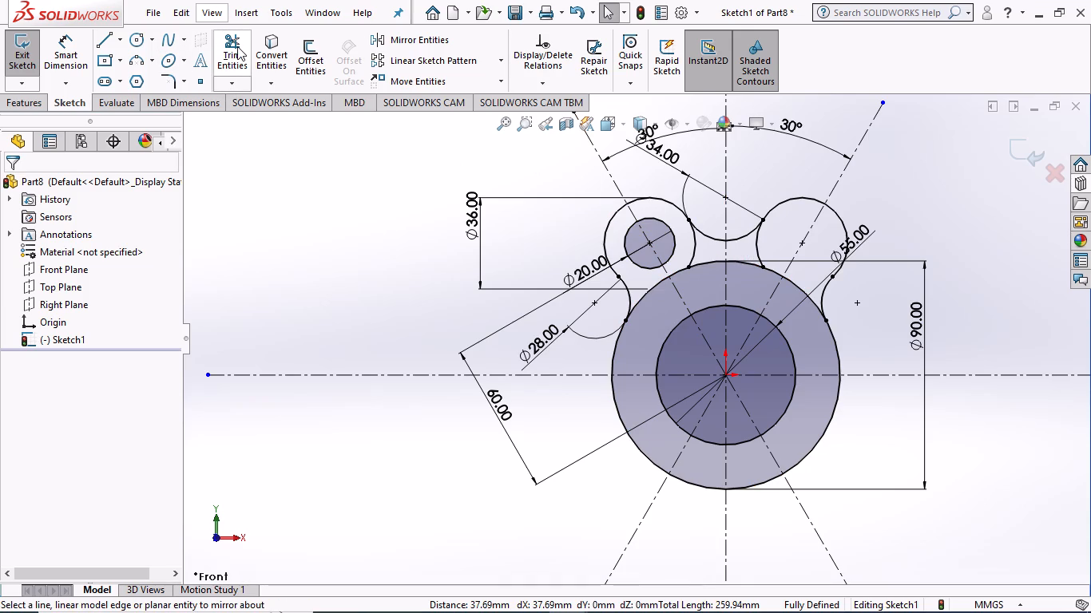
pyautogui.click(696, 247)
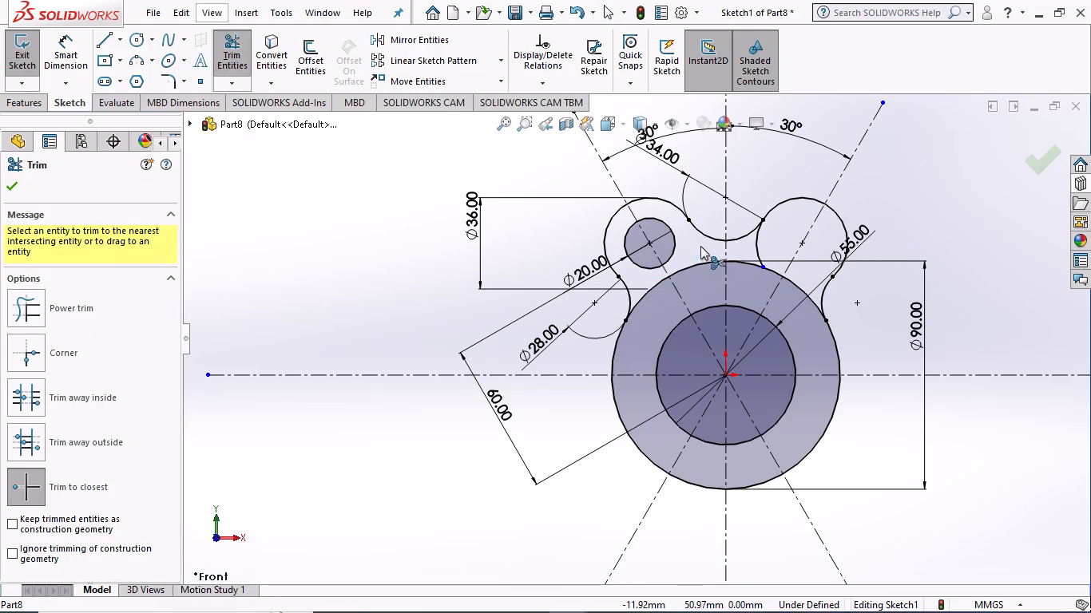
pyautogui.click(759, 243)
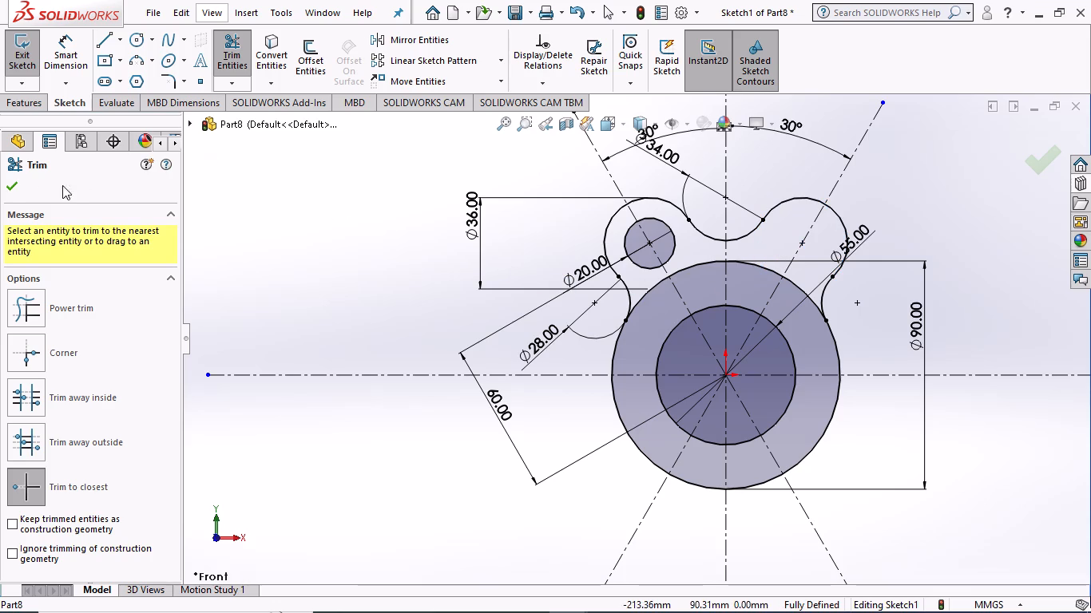
pyautogui.click(14, 186)
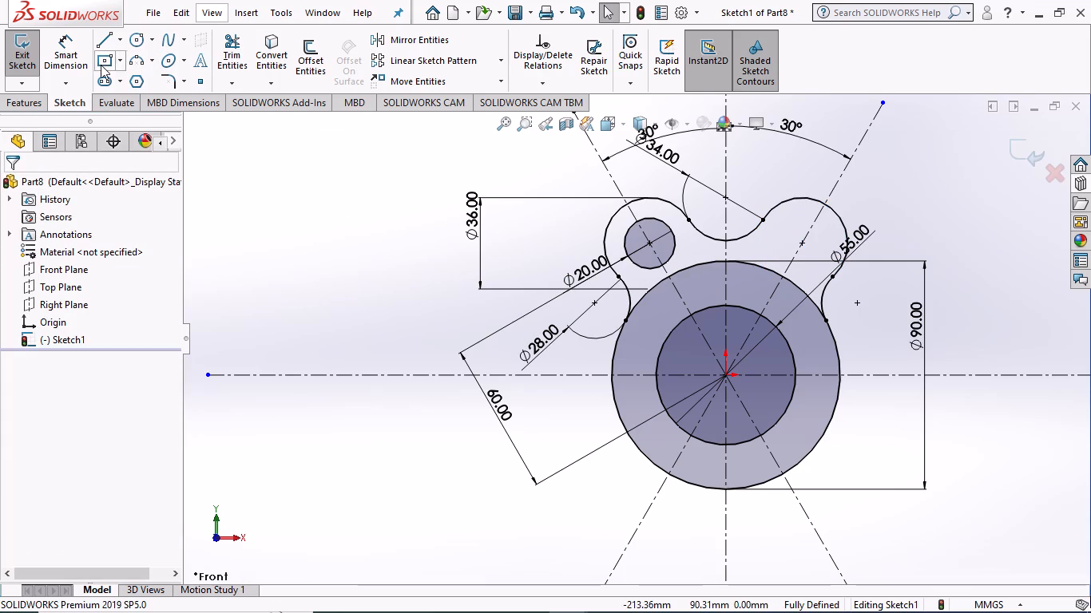
# Mirror the 20 mm hole circle about the vertical centerline into the opposite lug.
pyautogui.click(392, 32)
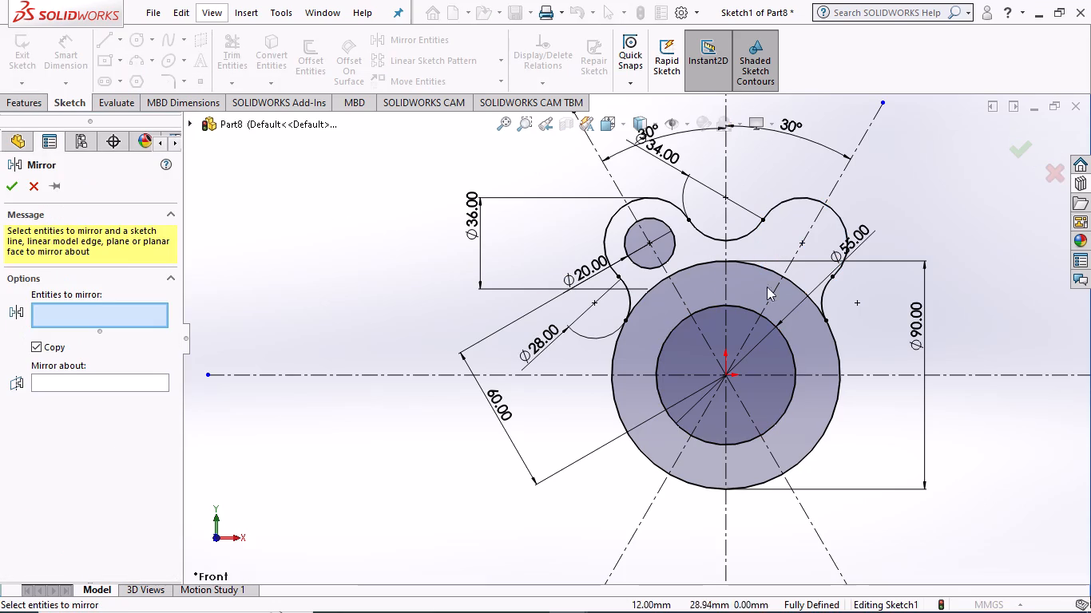
pyautogui.click(672, 245)
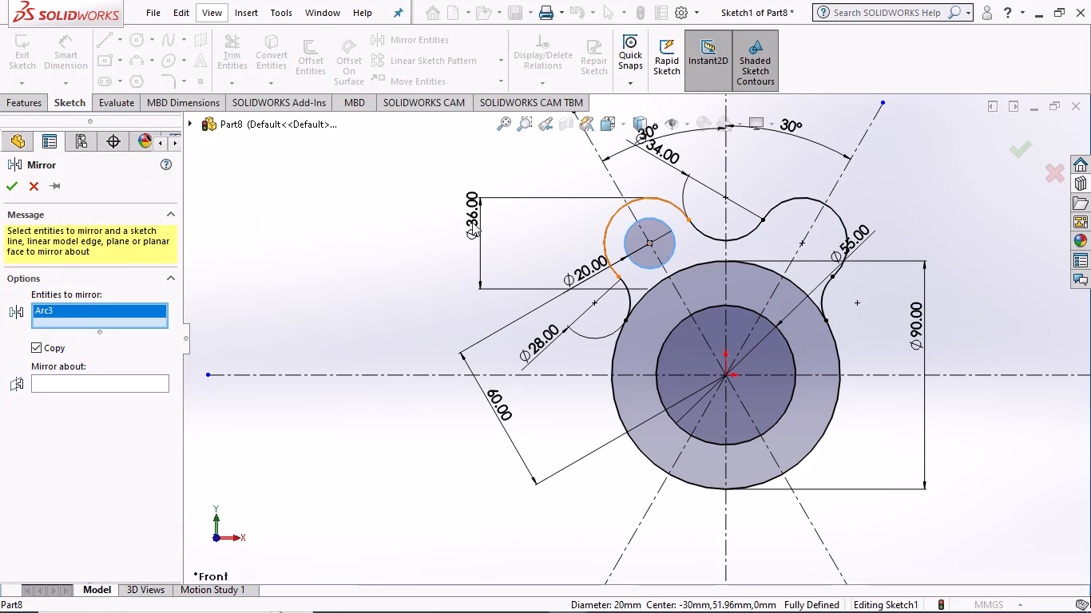
pyautogui.click(73, 376)
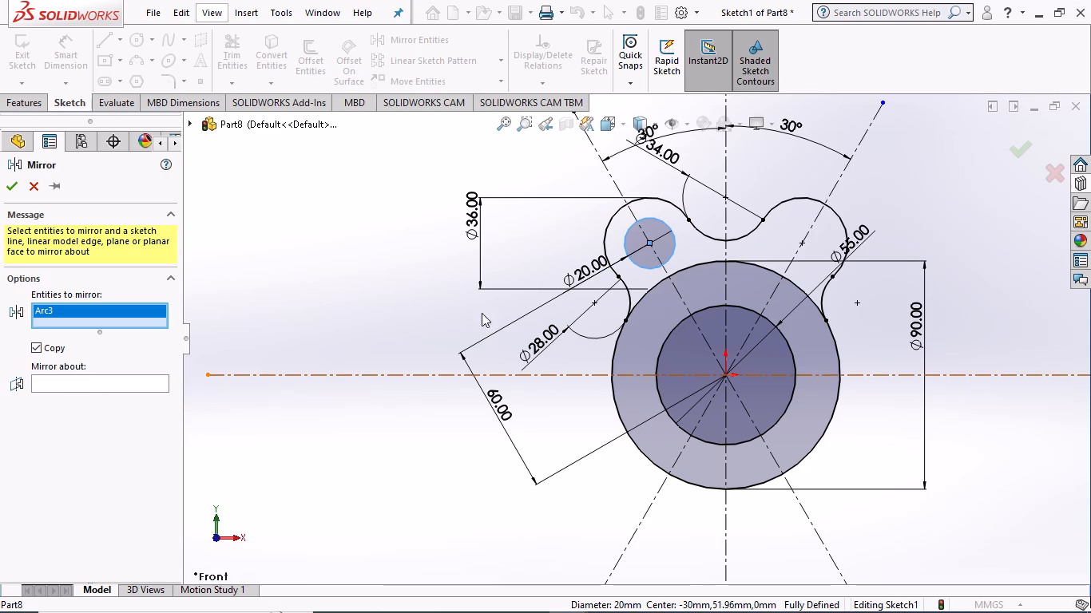
pyautogui.click(132, 388)
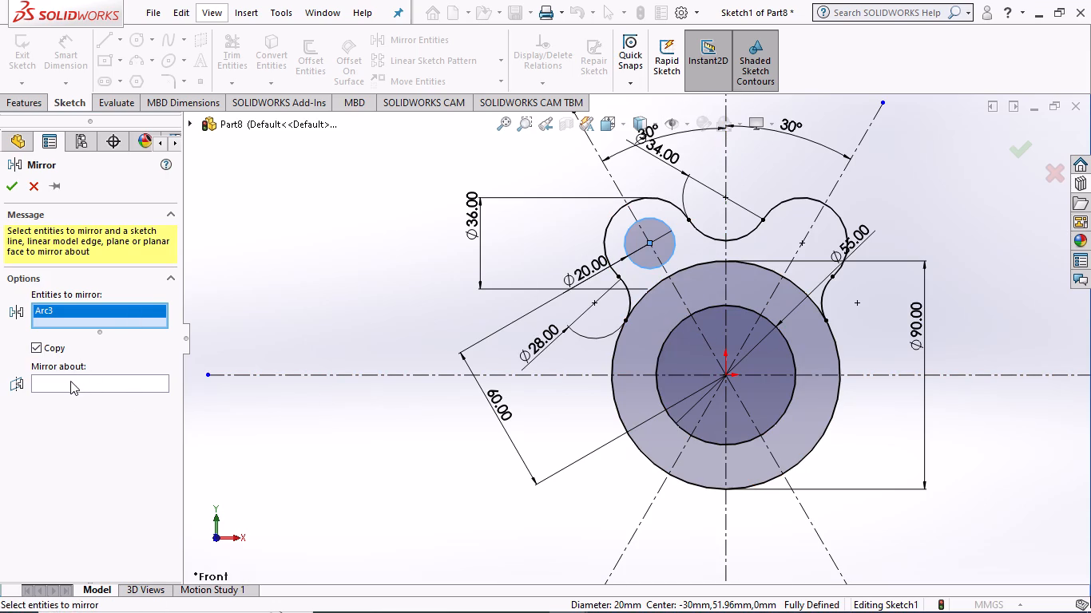
pyautogui.click(70, 381)
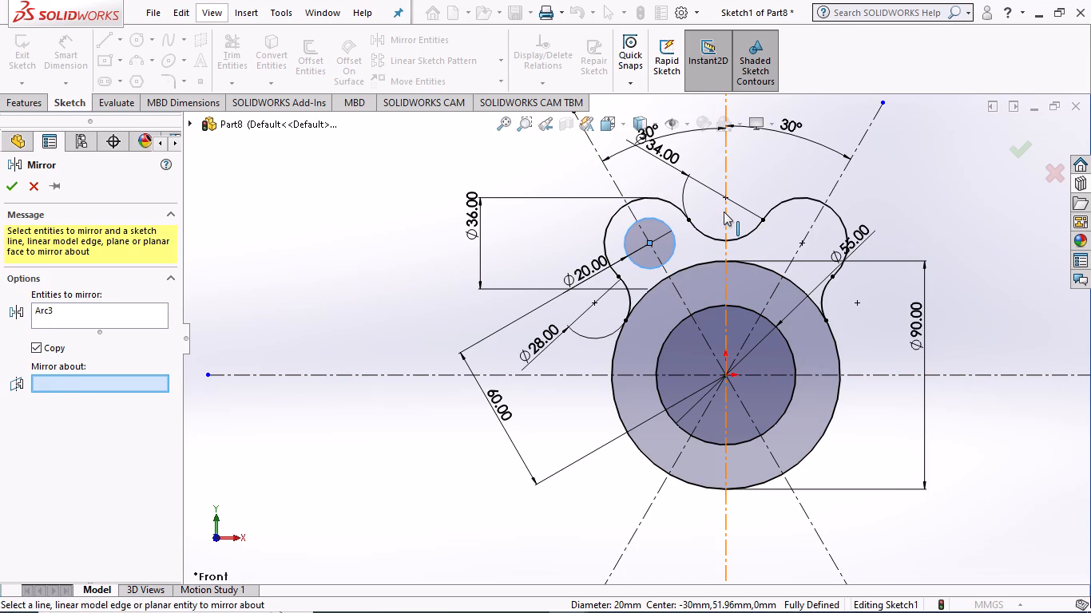
pyautogui.click(724, 212)
pyautogui.click(10, 183)
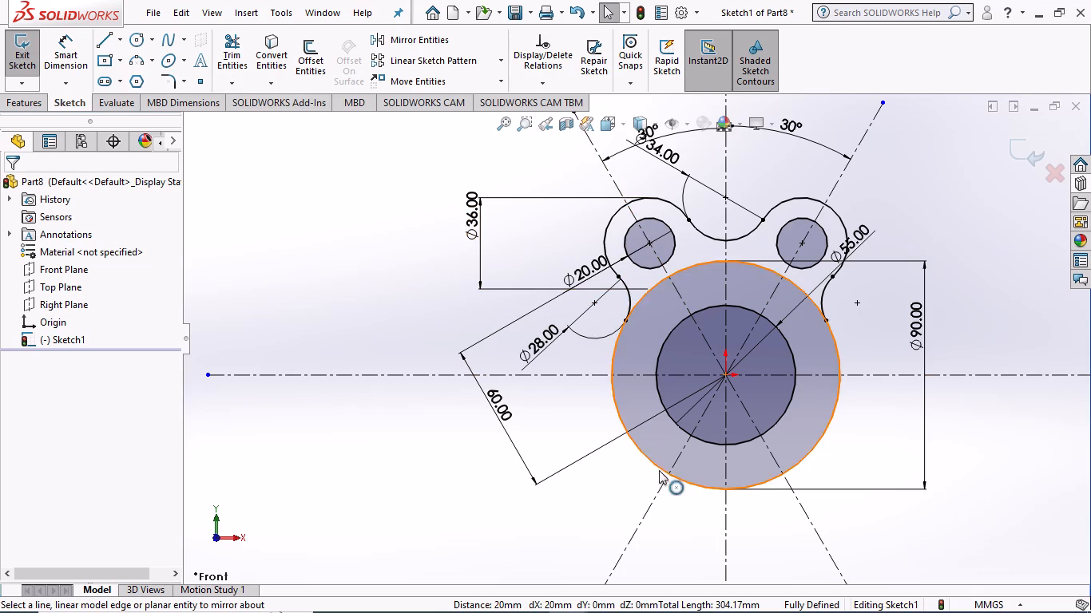
# Mirror both 20 mm circles, both lug arcs, both 28 mm blend arcs and the 34 mm connecting arc about the horizontal centerline.
pyautogui.click(378, 38)
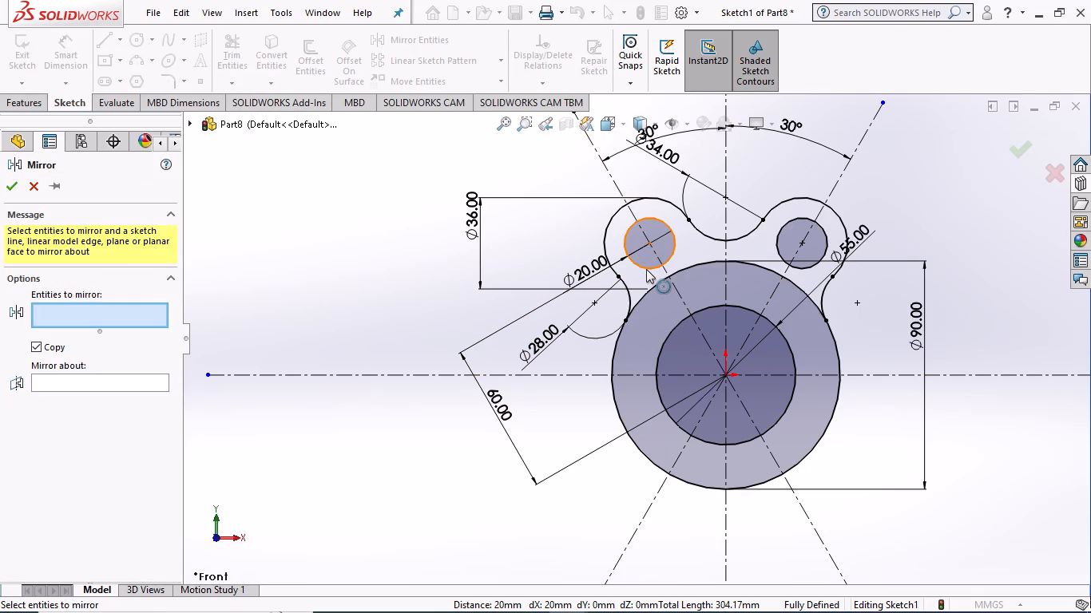
pyautogui.click(646, 269)
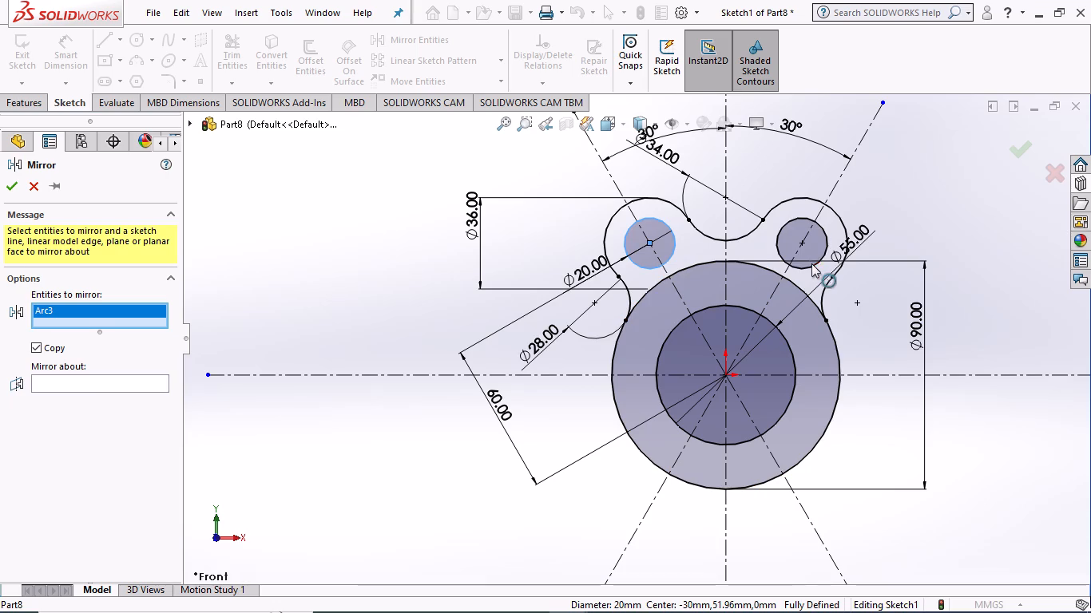
pyautogui.click(811, 263)
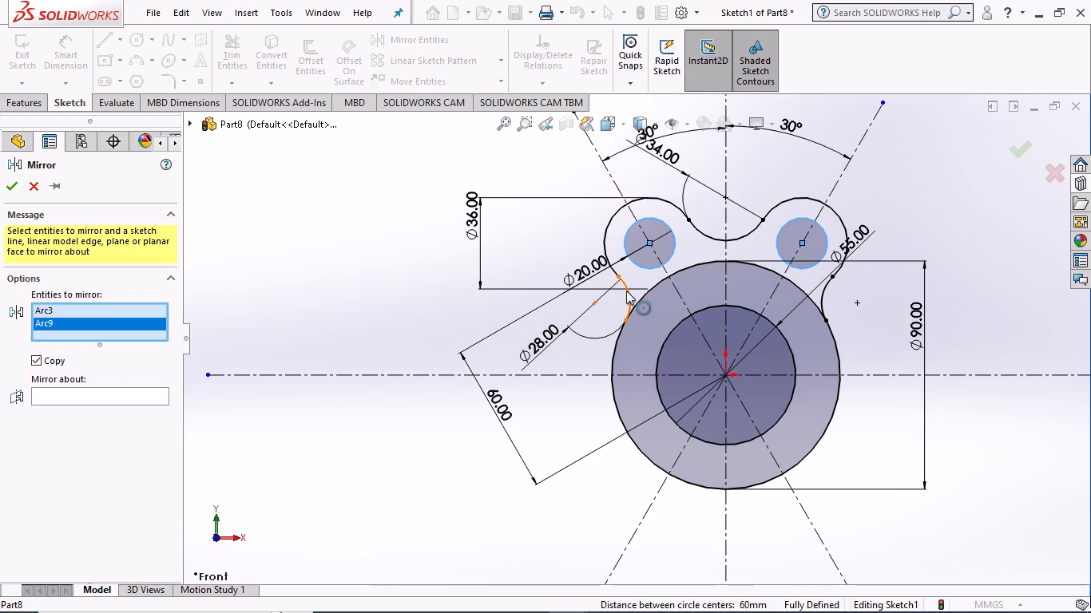
pyautogui.click(627, 291)
pyautogui.click(605, 241)
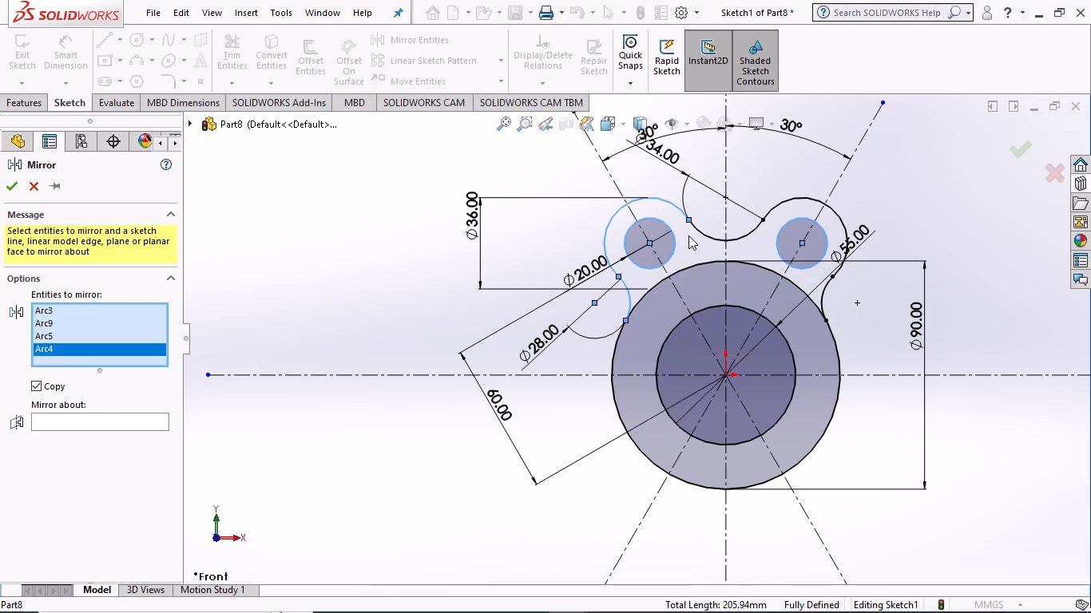
pyautogui.click(715, 237)
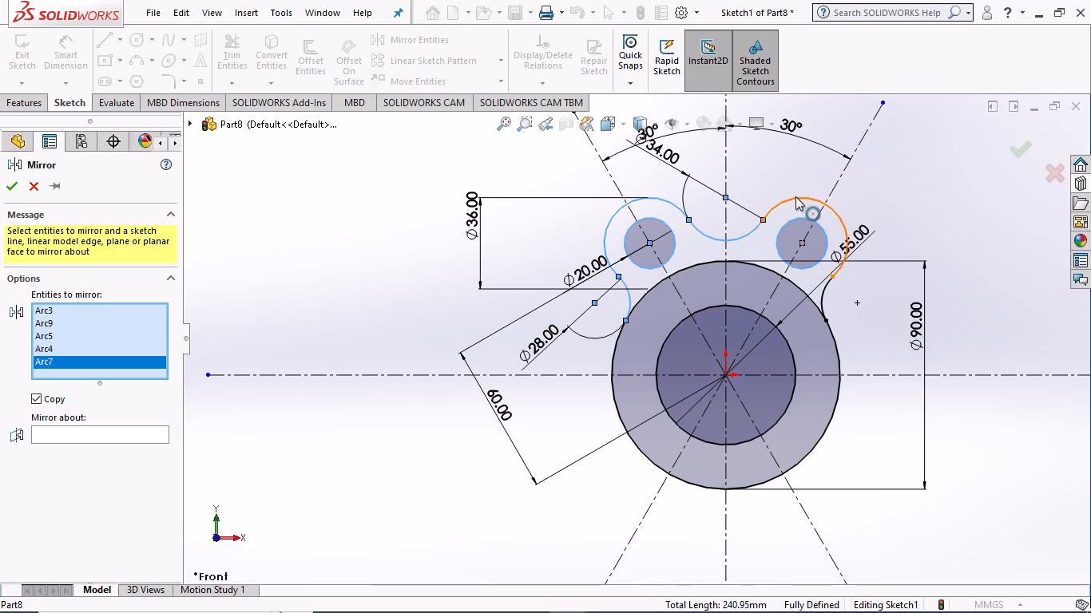
pyautogui.click(795, 196)
pyautogui.click(826, 287)
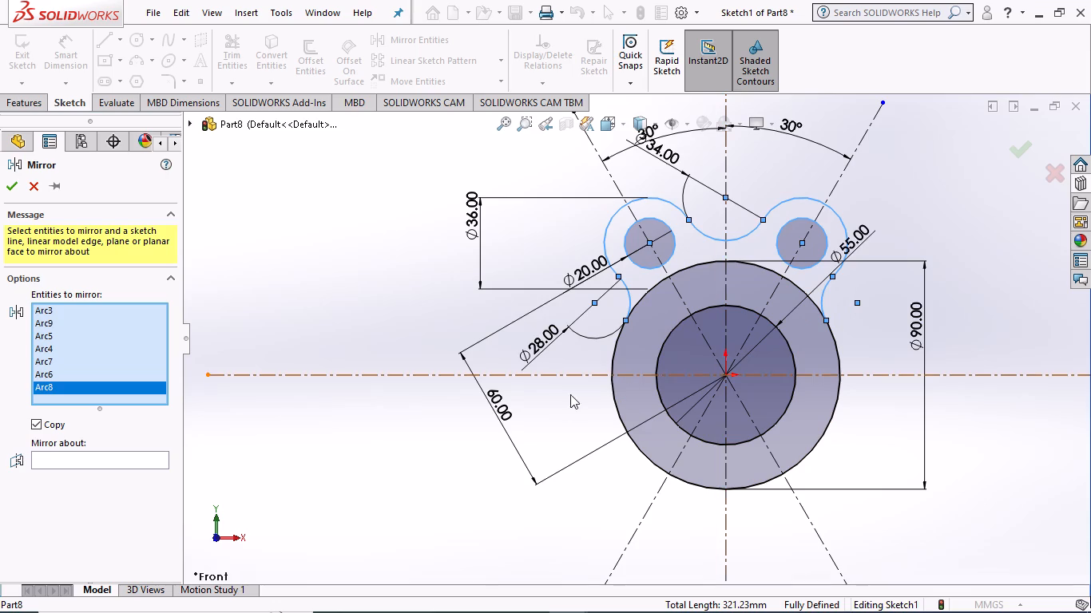
pyautogui.click(84, 456)
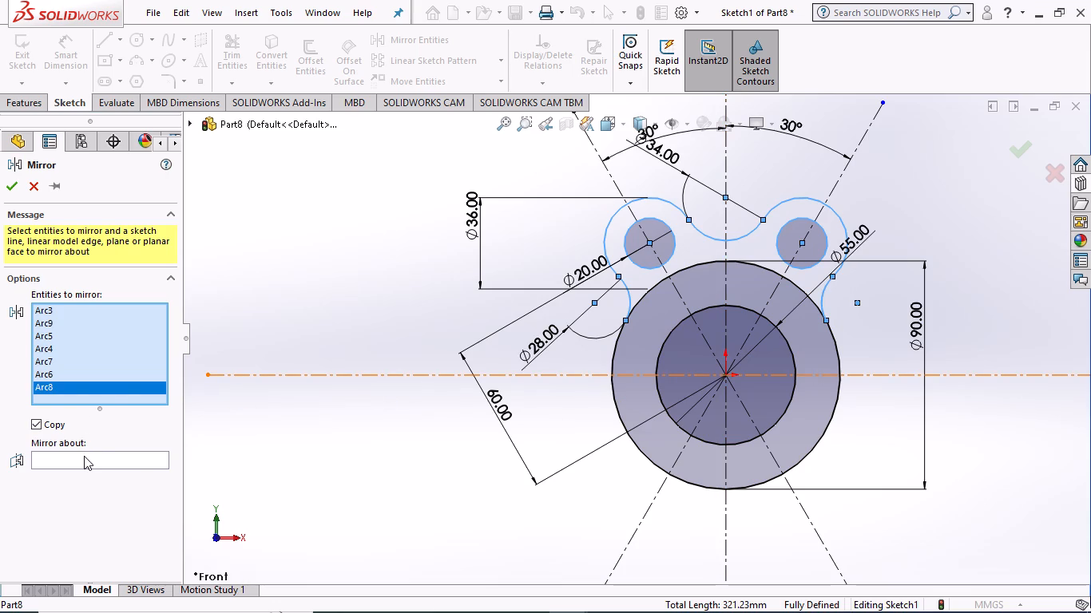
pyautogui.click(363, 377)
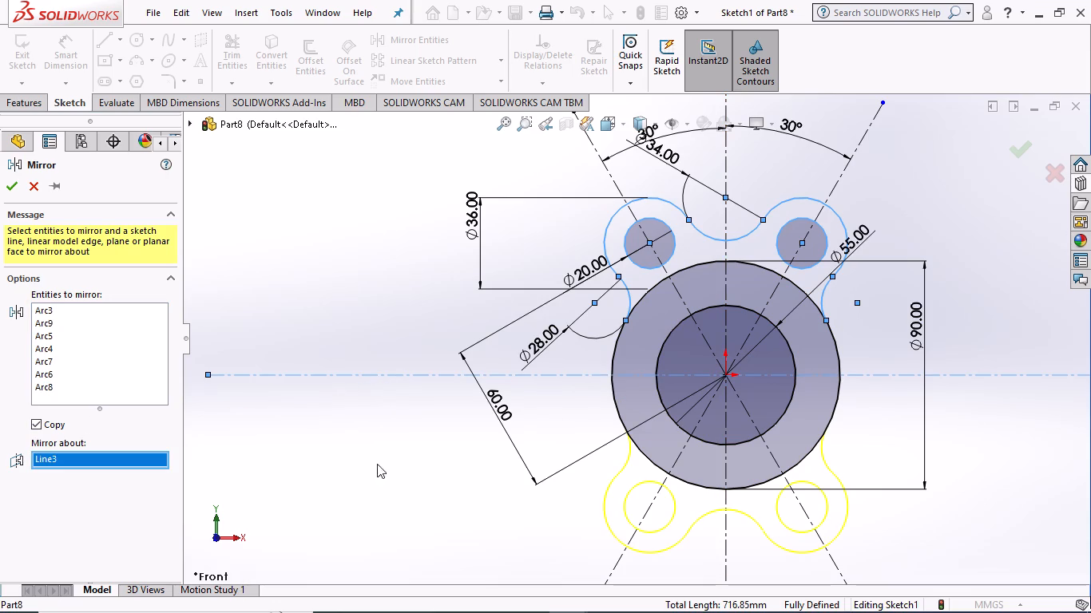
pyautogui.click(8, 188)
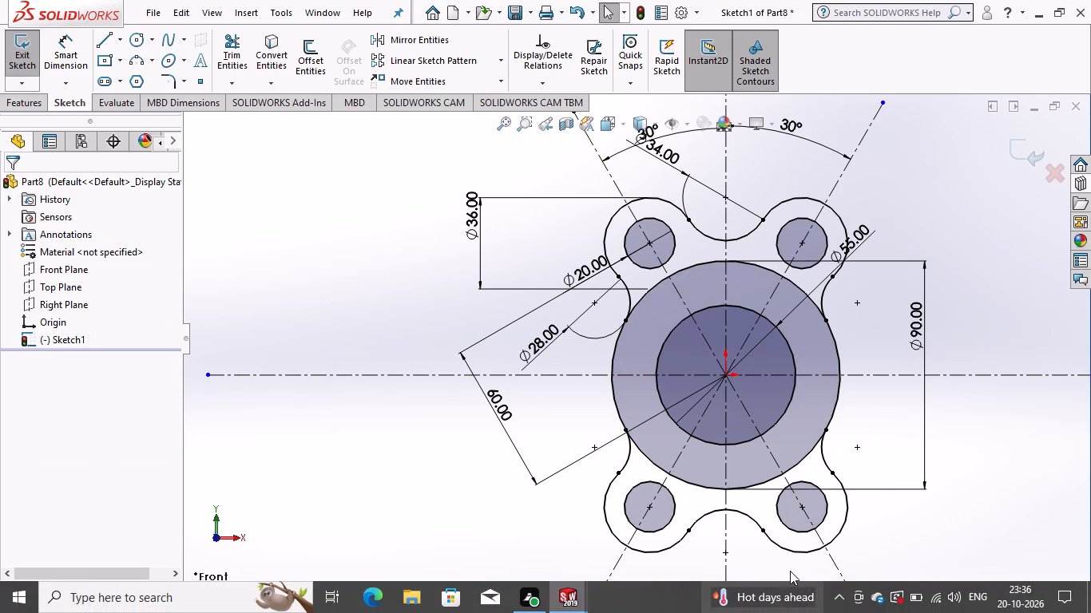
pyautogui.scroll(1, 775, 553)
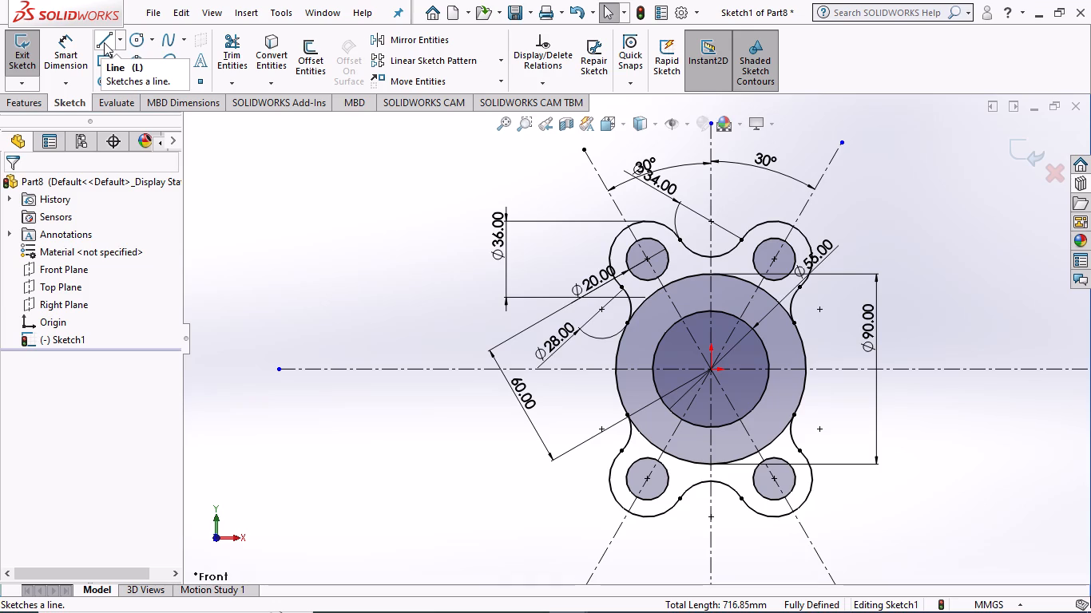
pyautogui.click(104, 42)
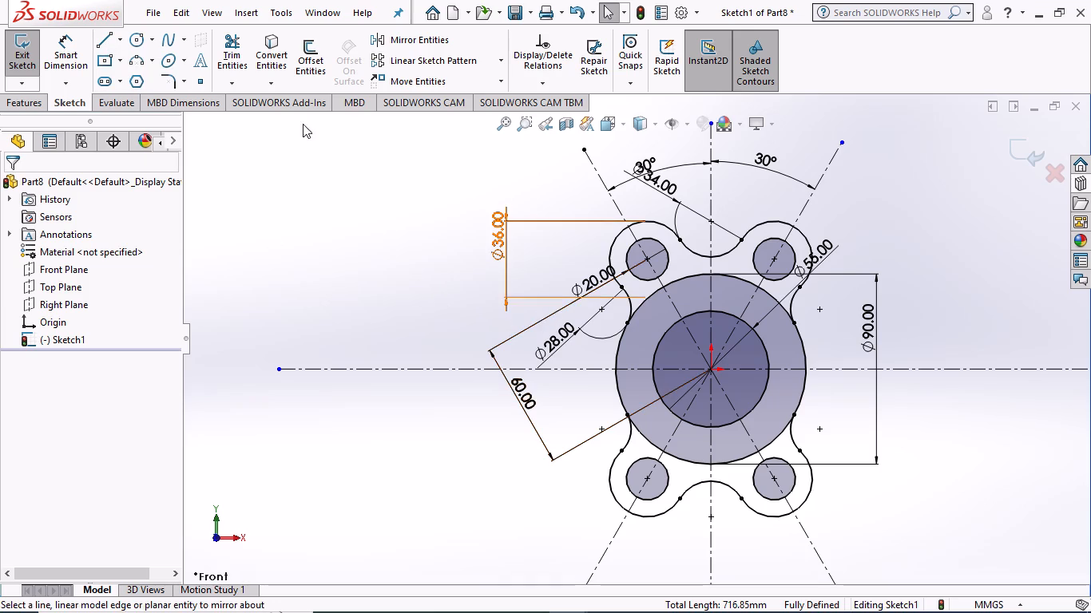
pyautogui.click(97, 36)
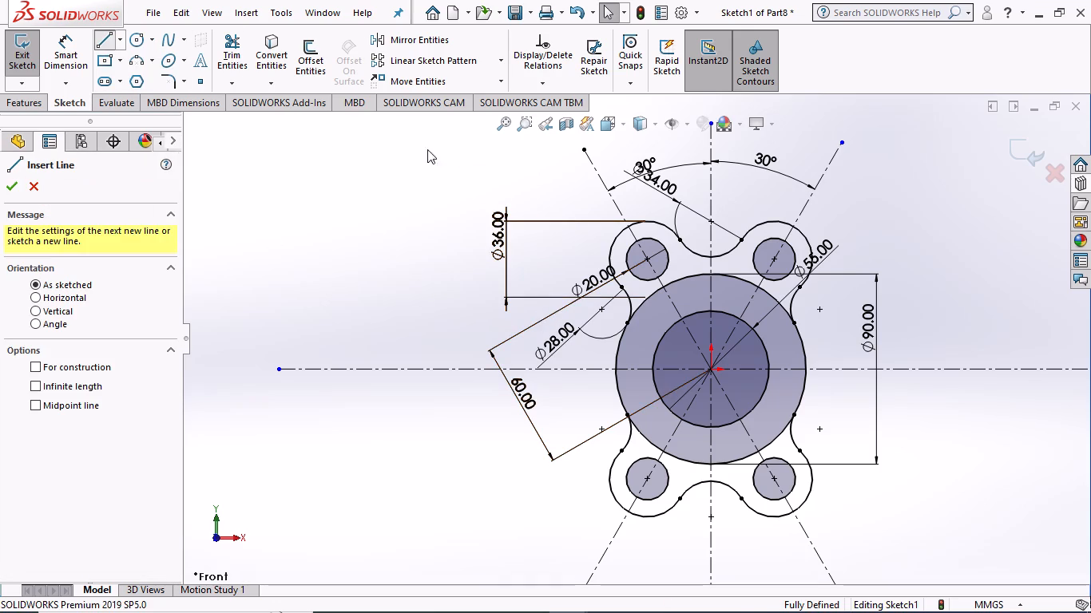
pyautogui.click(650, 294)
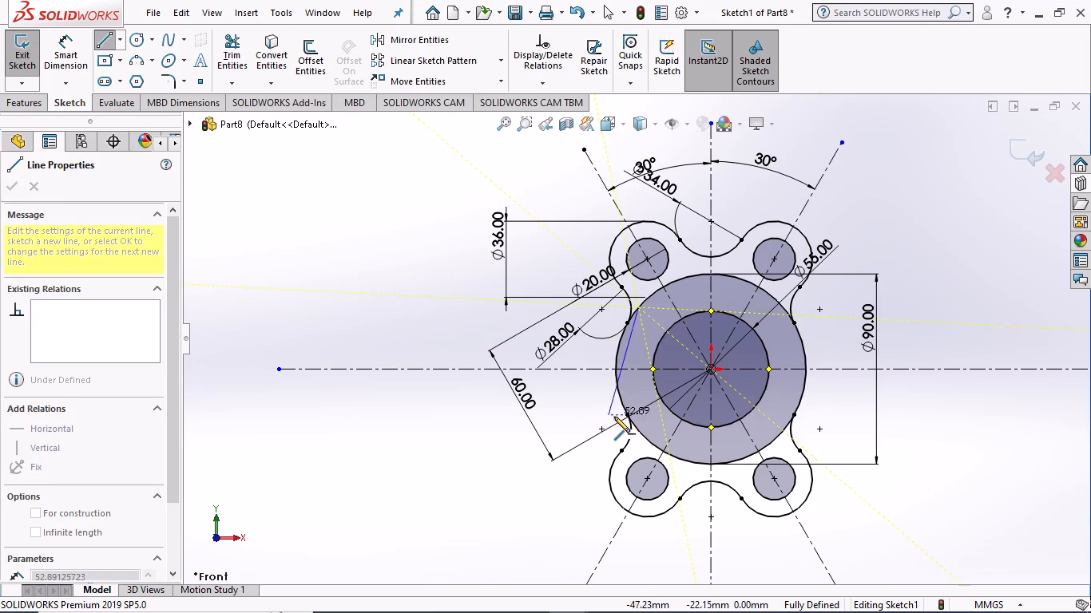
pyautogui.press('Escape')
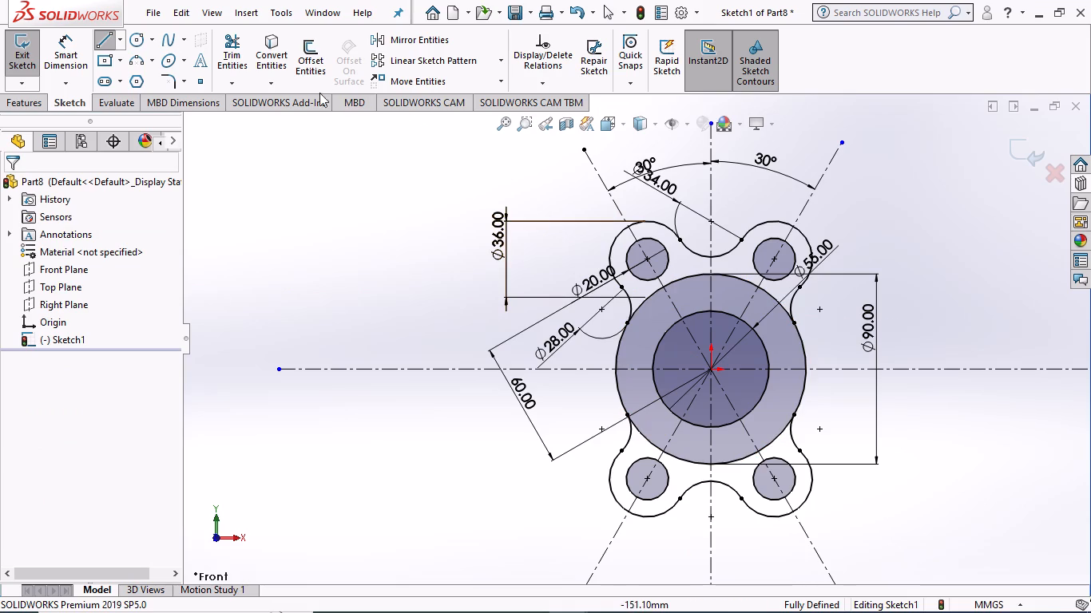
# Sketch a line about 18 mm long from the 90 mm circle to the 55 mm circle, beside the upper-left inclined centerline.
pyautogui.click(107, 40)
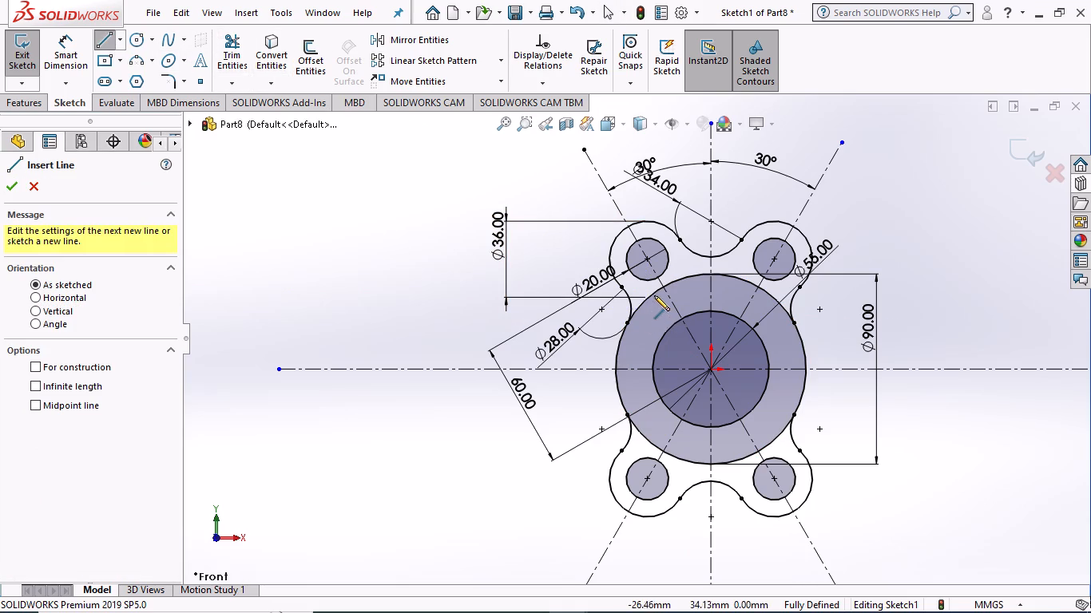
pyautogui.click(653, 292)
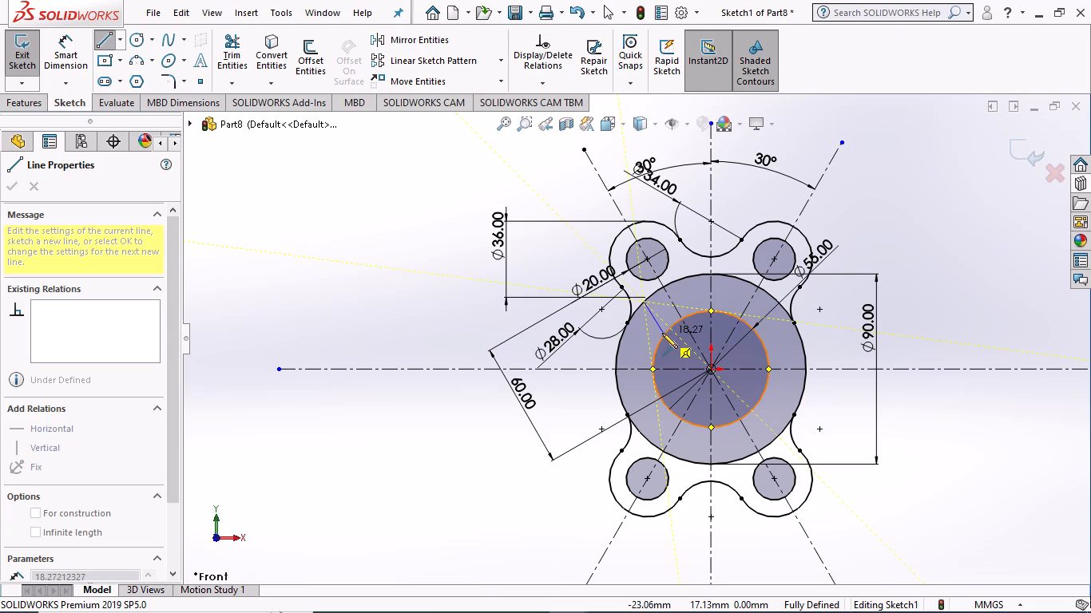
pyautogui.click(662, 333)
pyautogui.press('Escape')
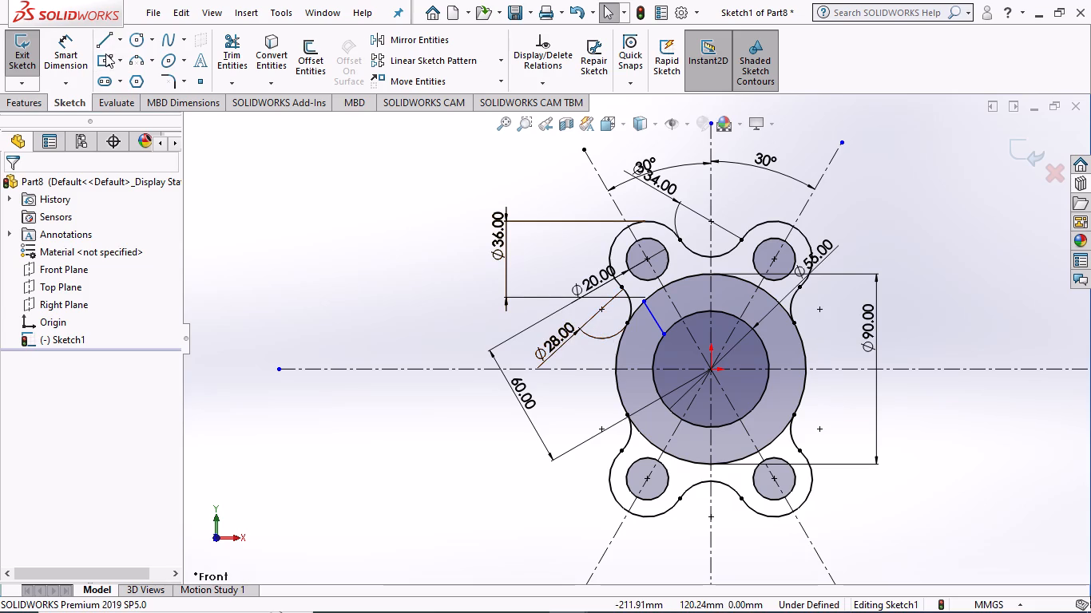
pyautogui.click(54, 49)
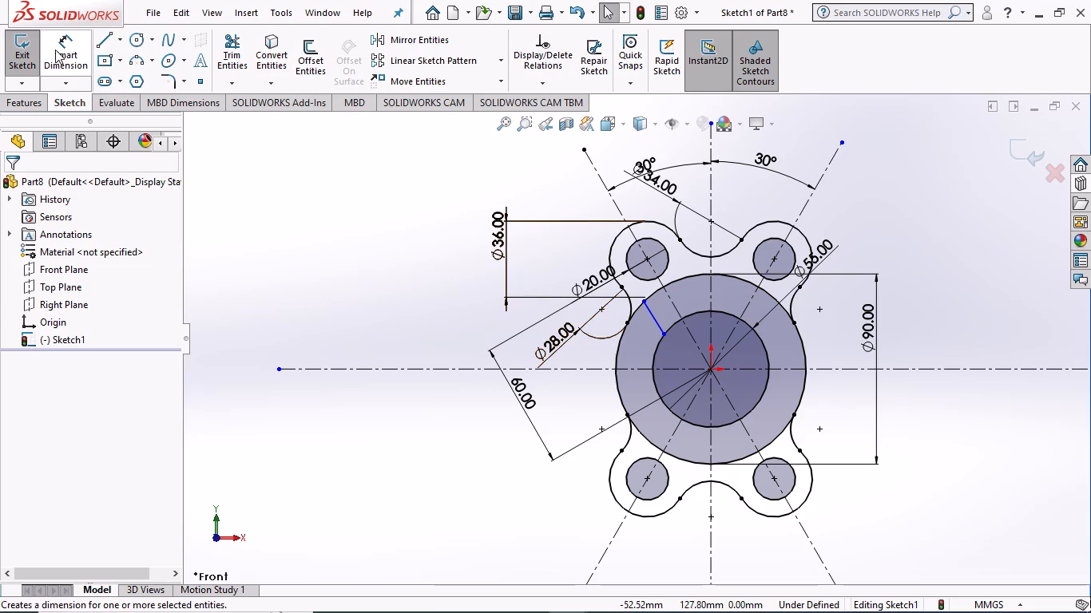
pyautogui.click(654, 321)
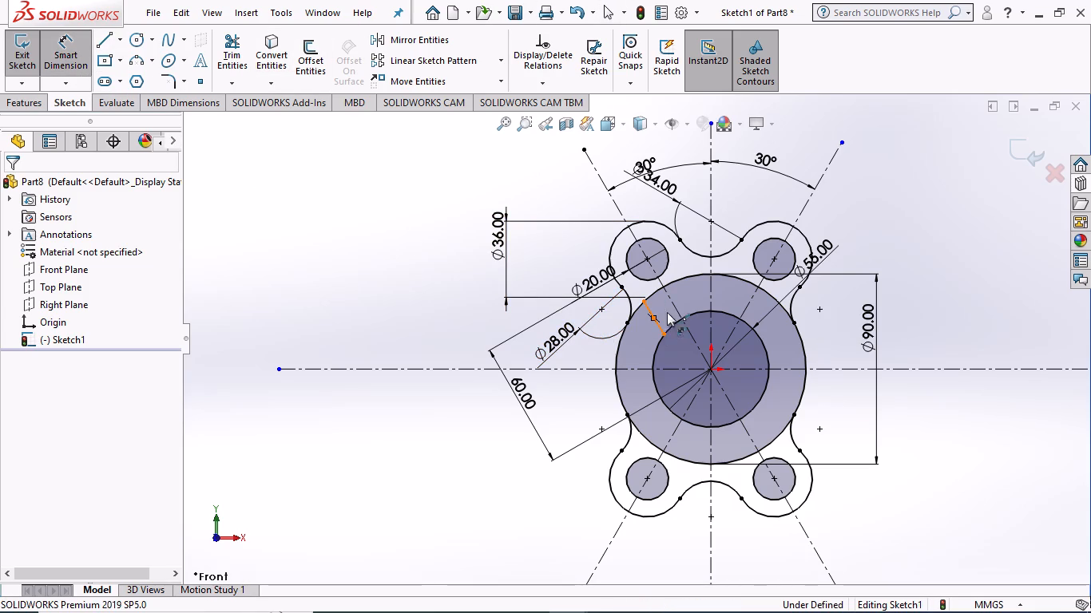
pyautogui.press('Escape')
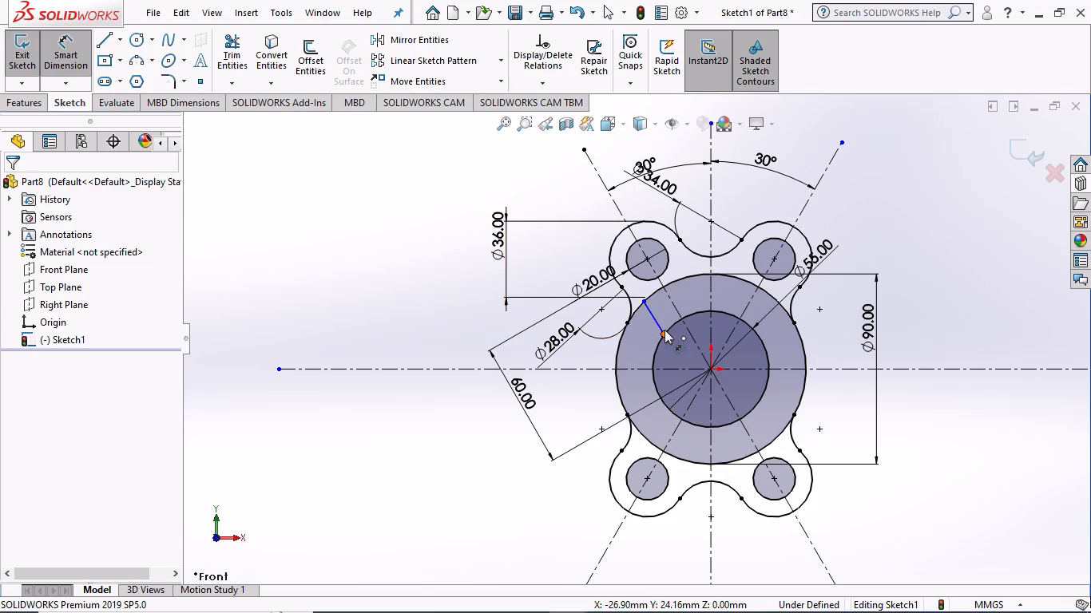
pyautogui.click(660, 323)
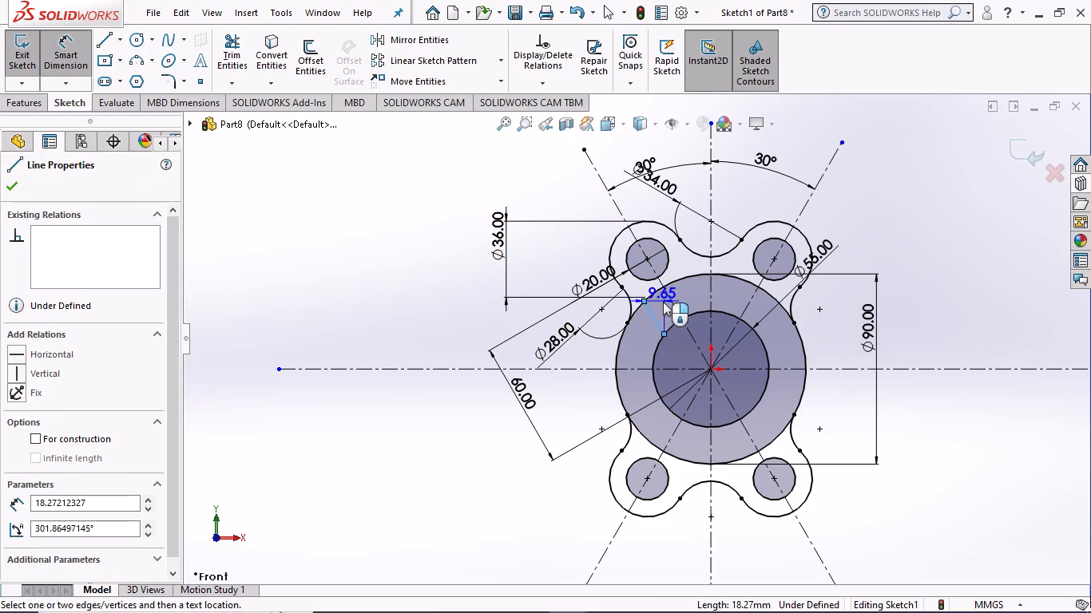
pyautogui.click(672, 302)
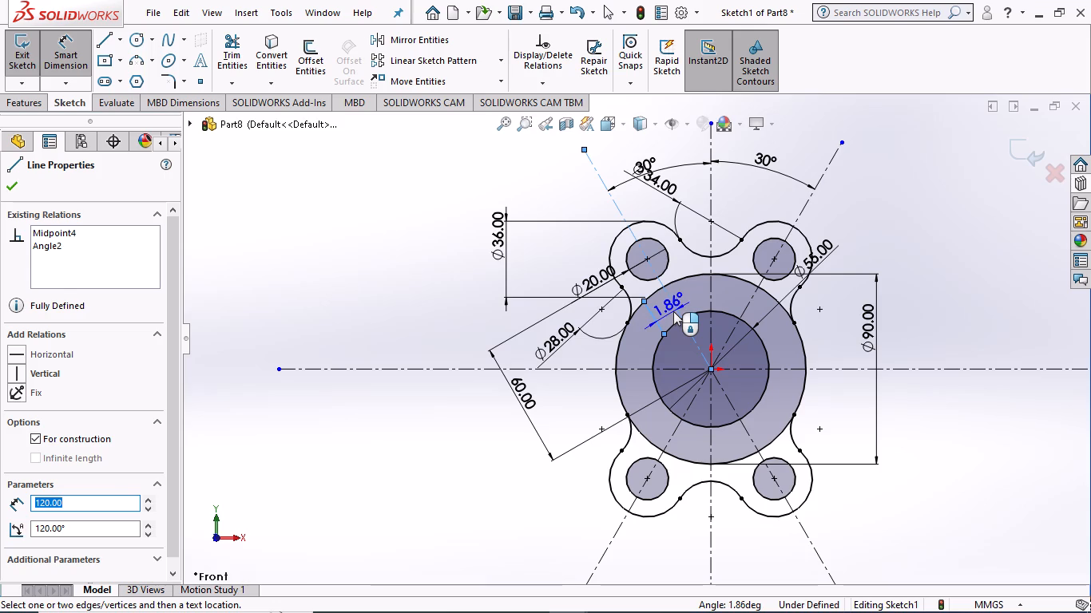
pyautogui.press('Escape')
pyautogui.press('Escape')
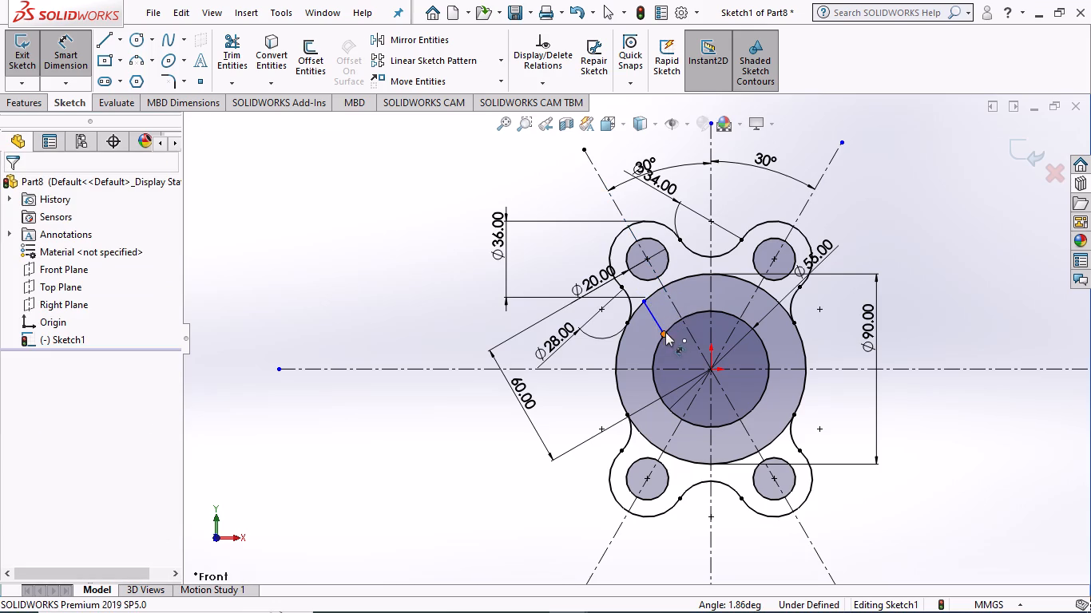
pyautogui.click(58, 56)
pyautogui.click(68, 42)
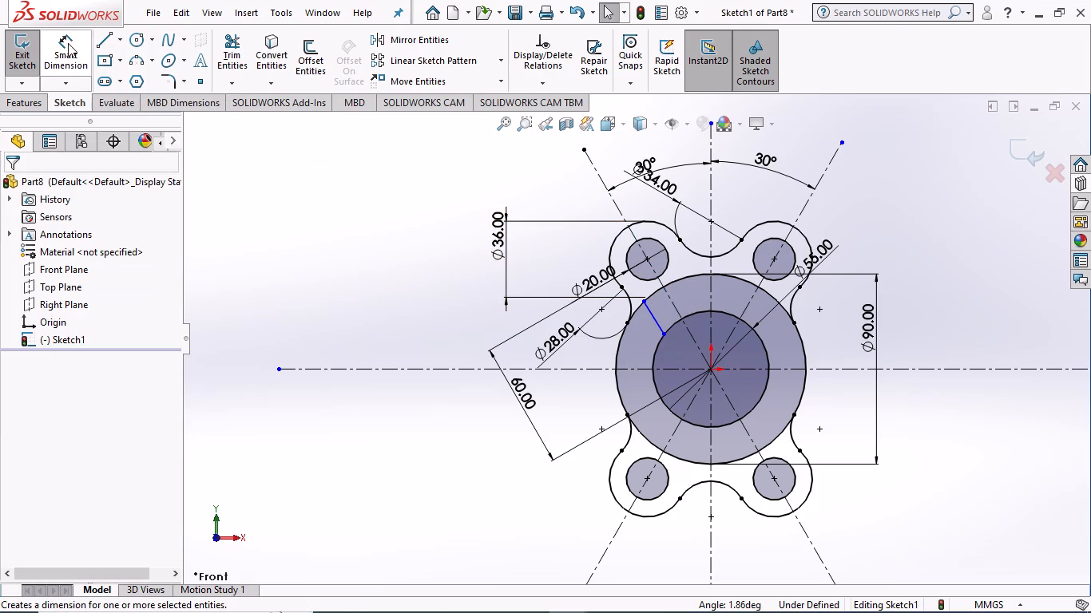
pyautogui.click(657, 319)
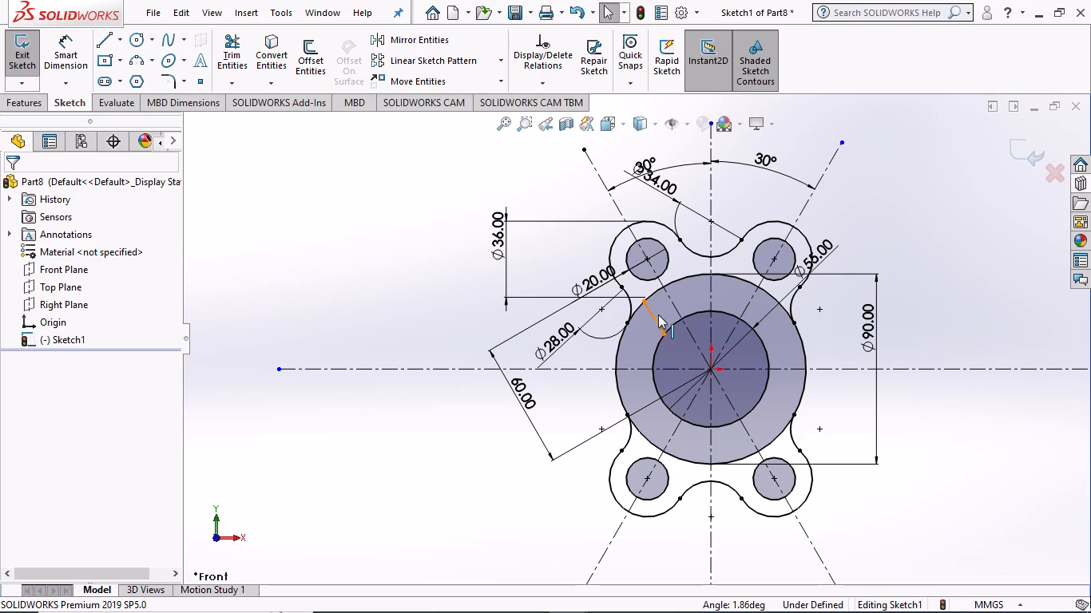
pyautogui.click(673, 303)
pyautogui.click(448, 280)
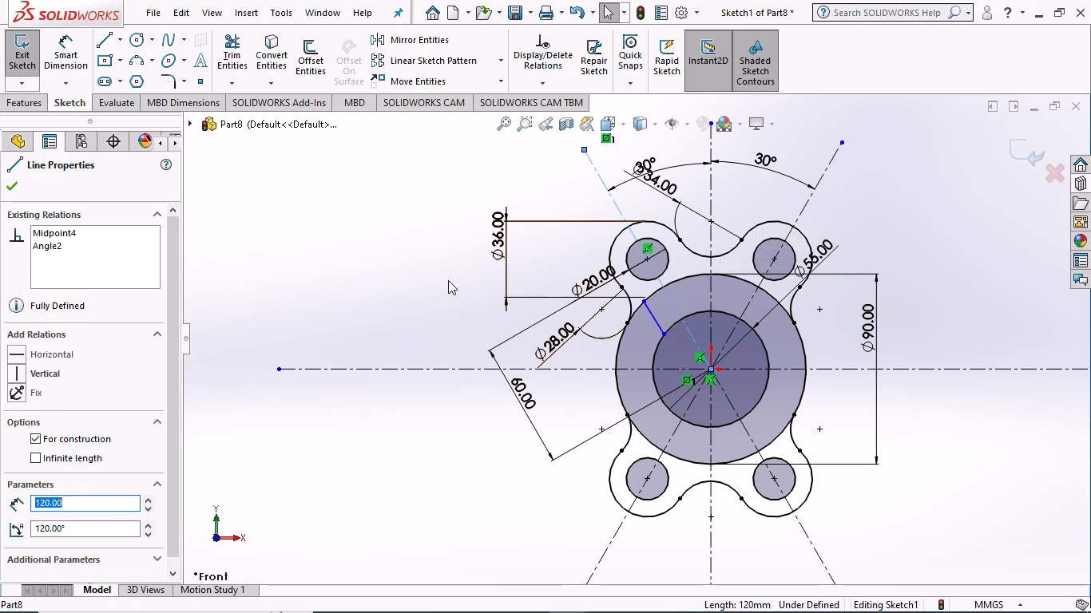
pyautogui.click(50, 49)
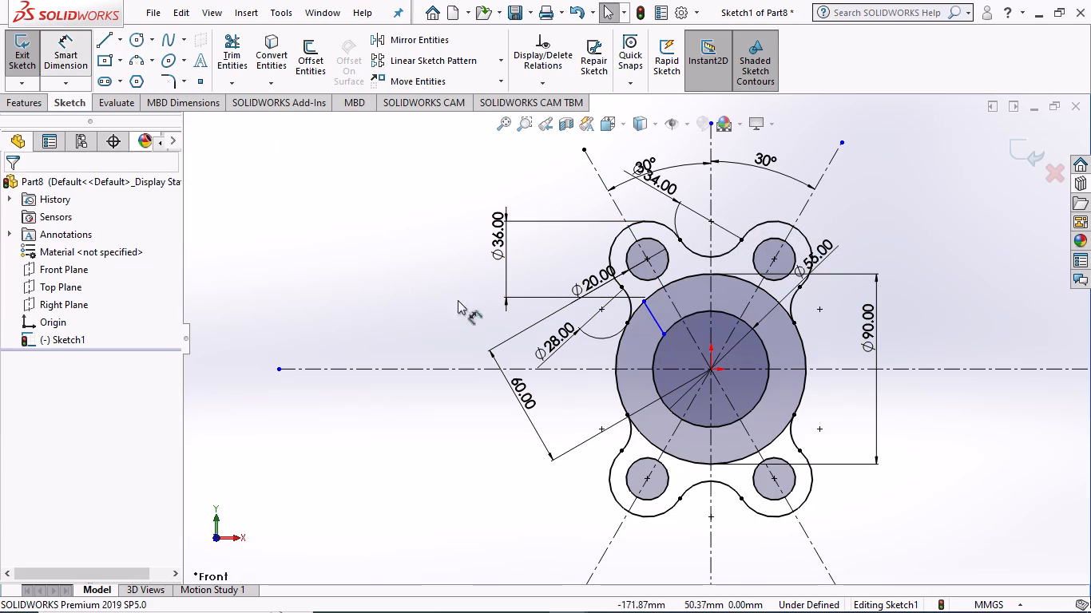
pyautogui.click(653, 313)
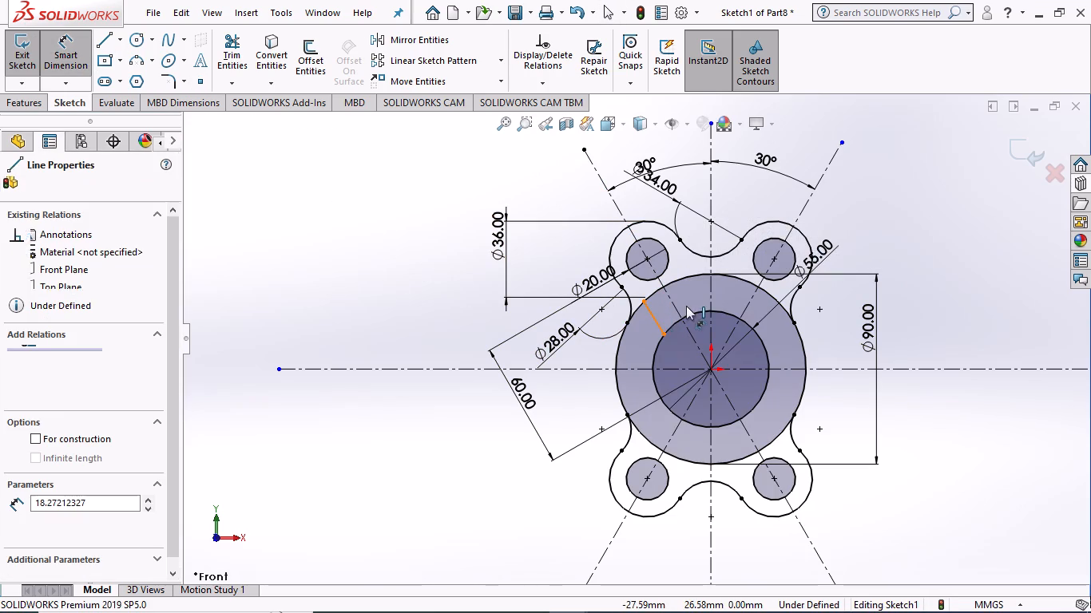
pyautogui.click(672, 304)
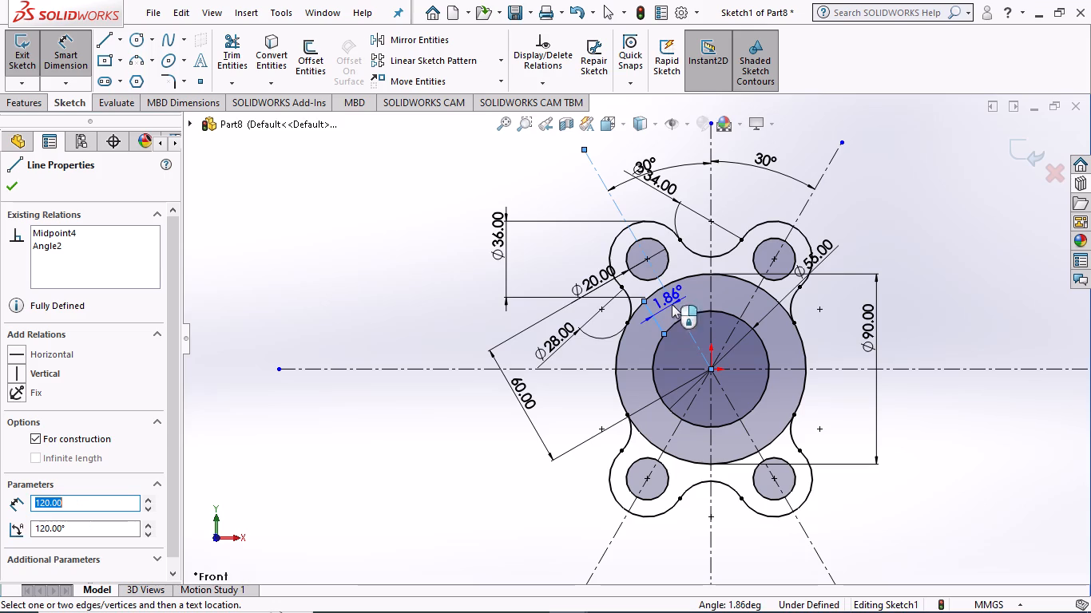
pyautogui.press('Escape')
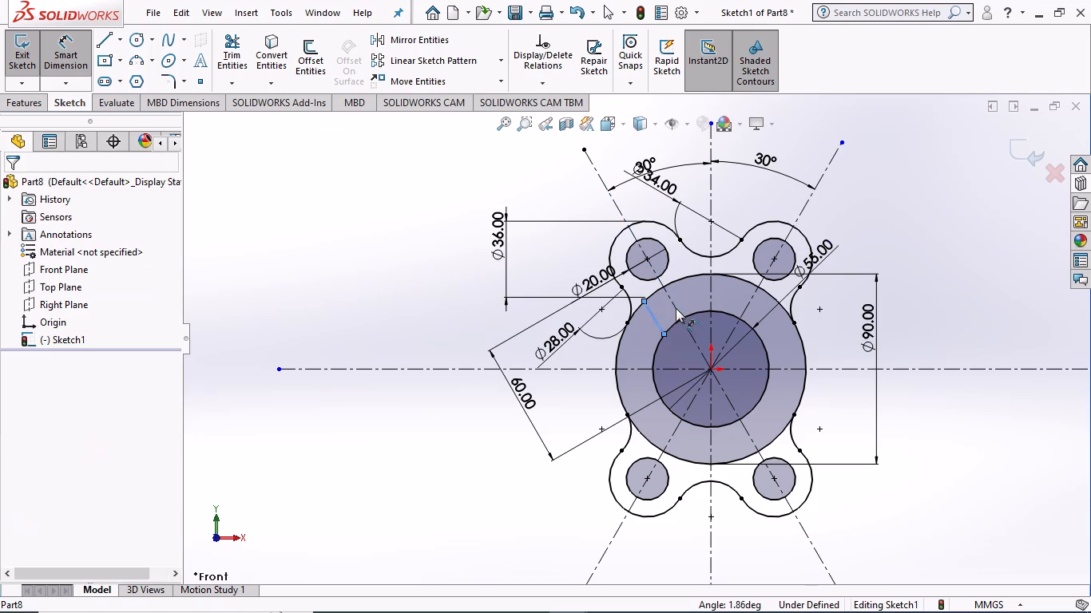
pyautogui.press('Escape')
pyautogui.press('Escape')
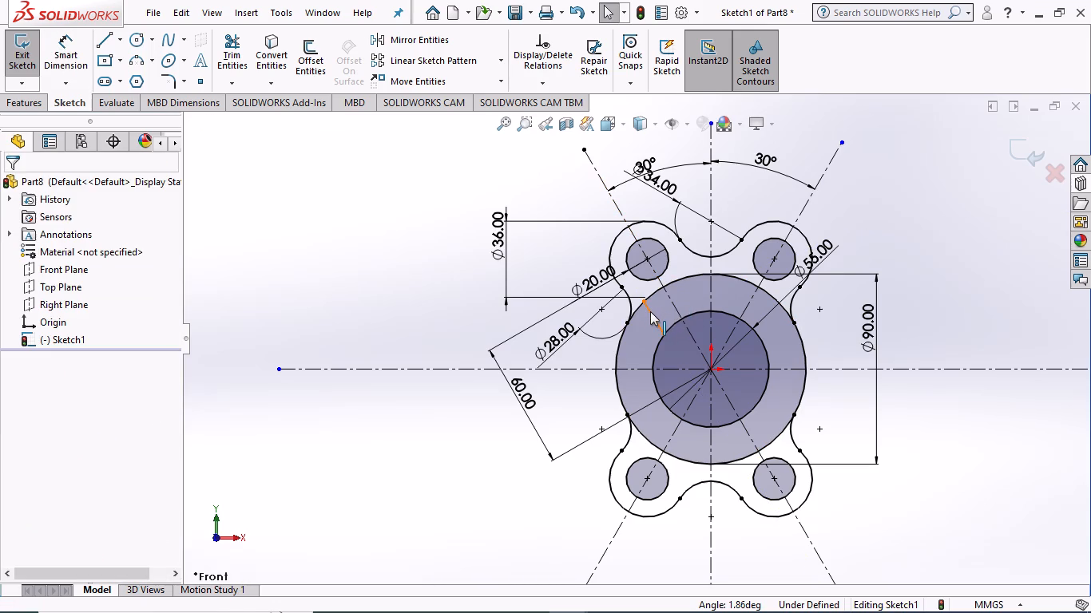
# Delete the short line between the 90 mm and 55 mm circles beside the upper-left inclined centerline.
pyautogui.click(650, 311)
pyautogui.press('Delete')
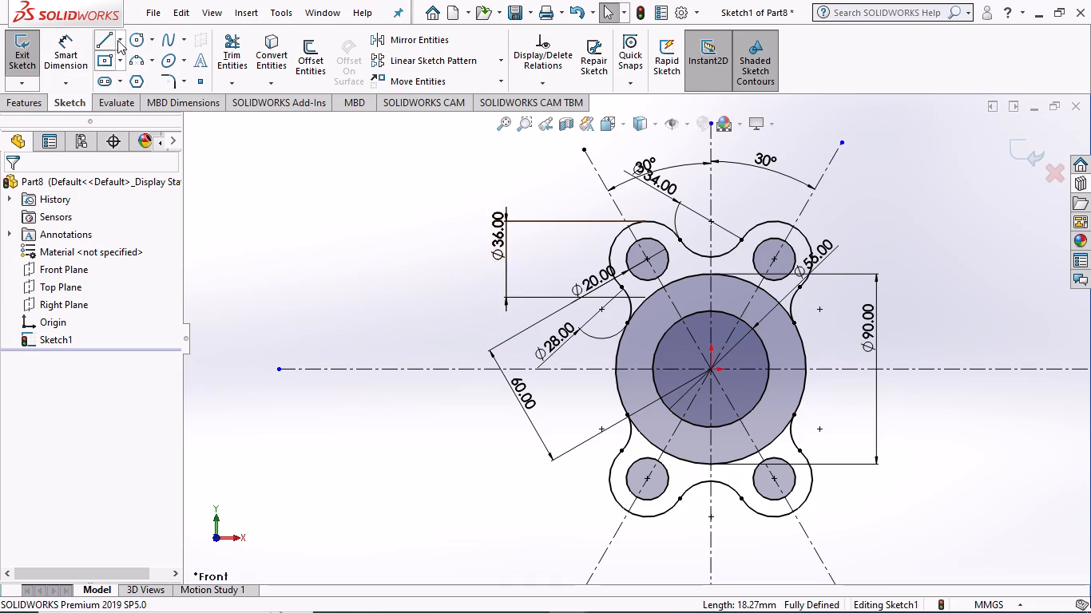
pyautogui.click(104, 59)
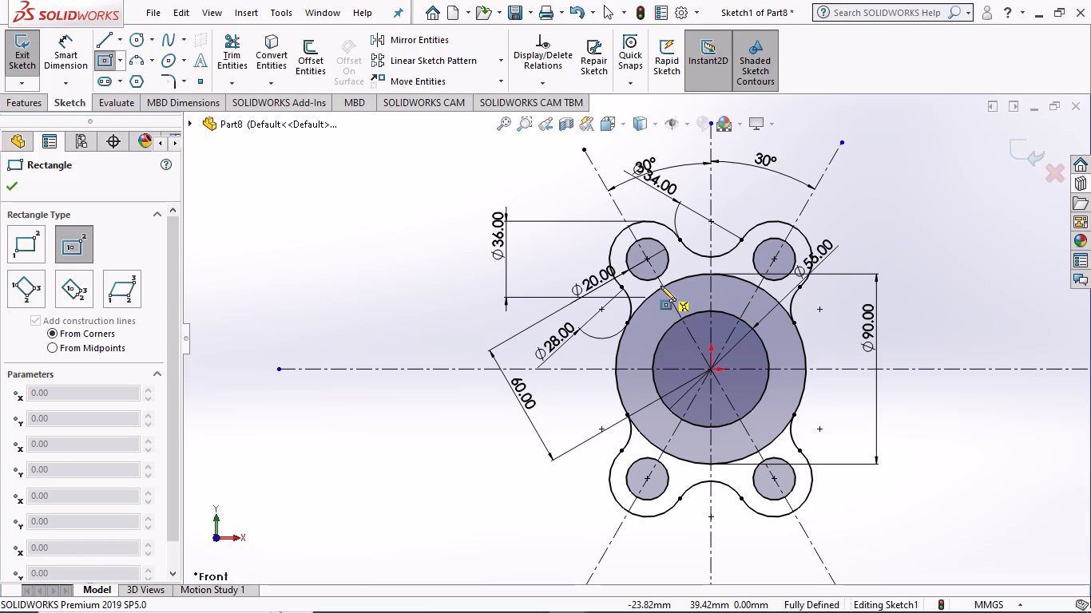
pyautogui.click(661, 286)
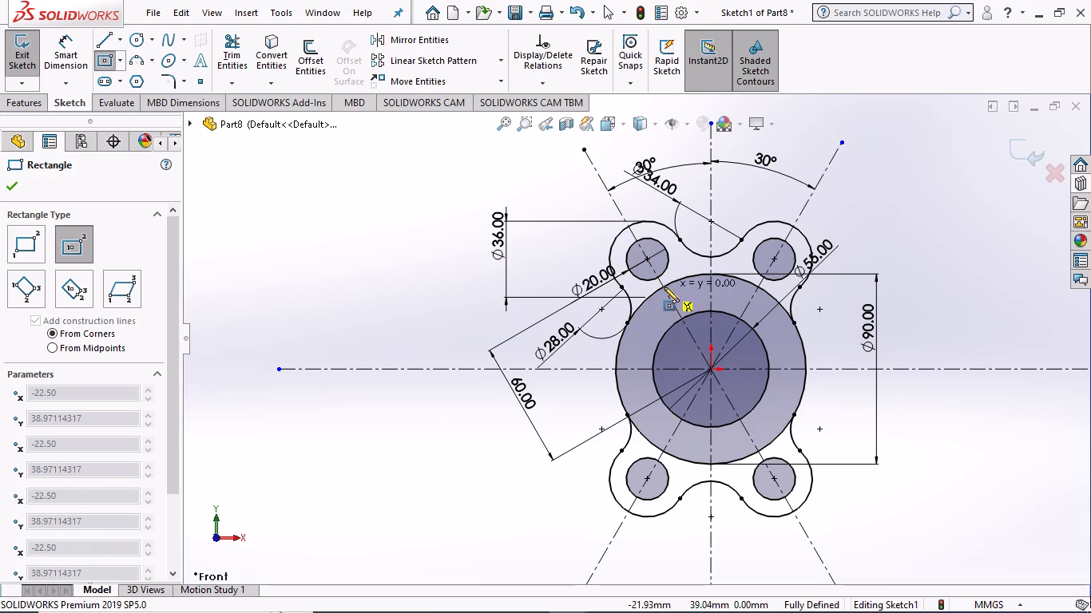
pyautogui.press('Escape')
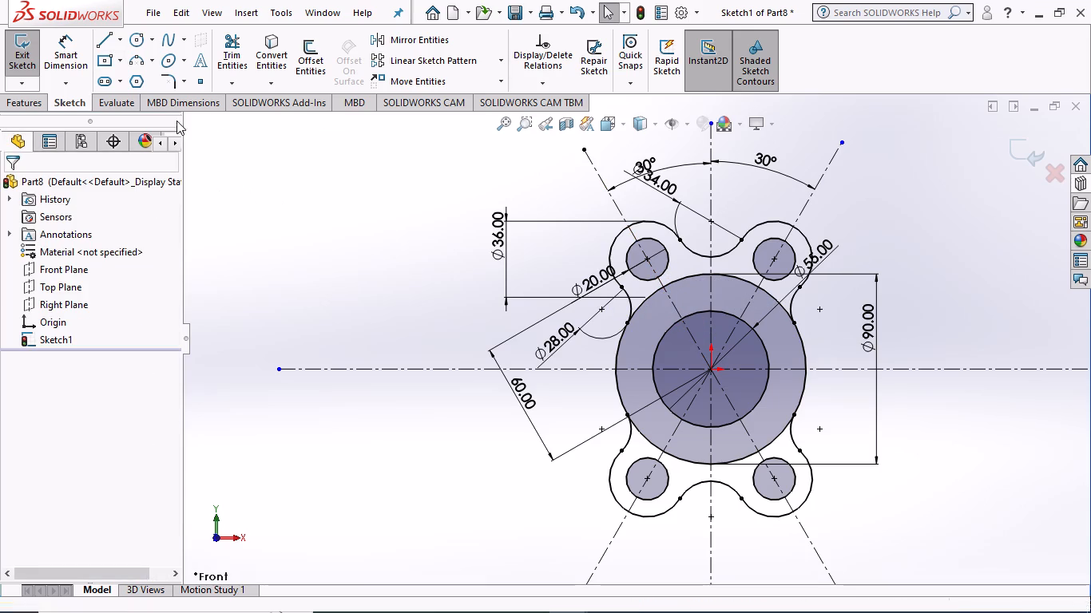
# Sketch a 3 Point Corner Rectangle along the upper-left inclined centerline from the 90 mm to the 55 mm circle, 17.5 mm long and about 4.2 mm wide.
pyautogui.click(115, 61)
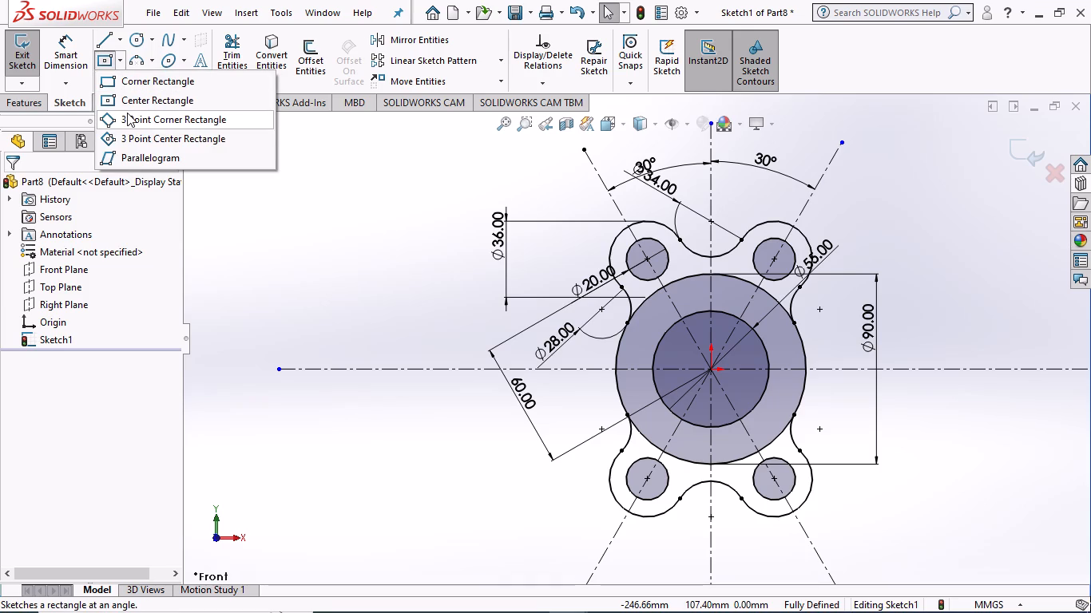
pyautogui.click(127, 113)
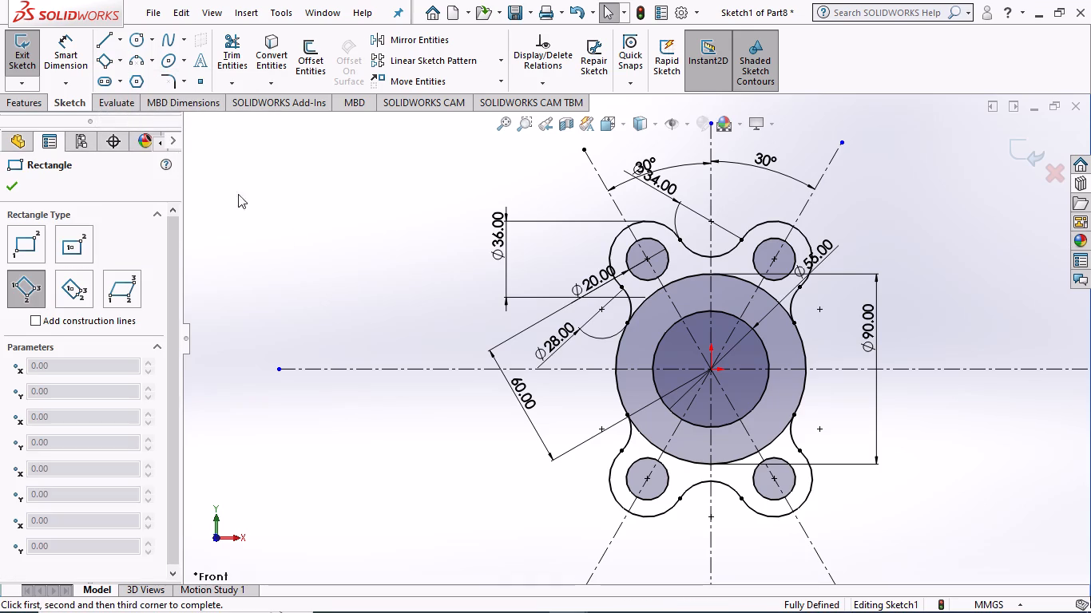
pyautogui.click(662, 286)
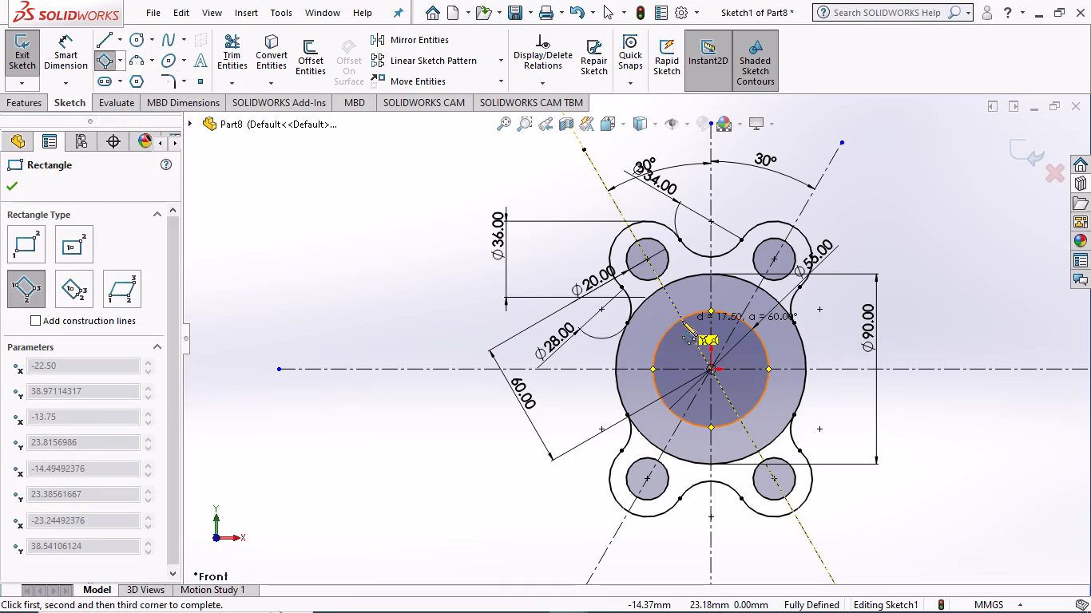
pyautogui.click(682, 318)
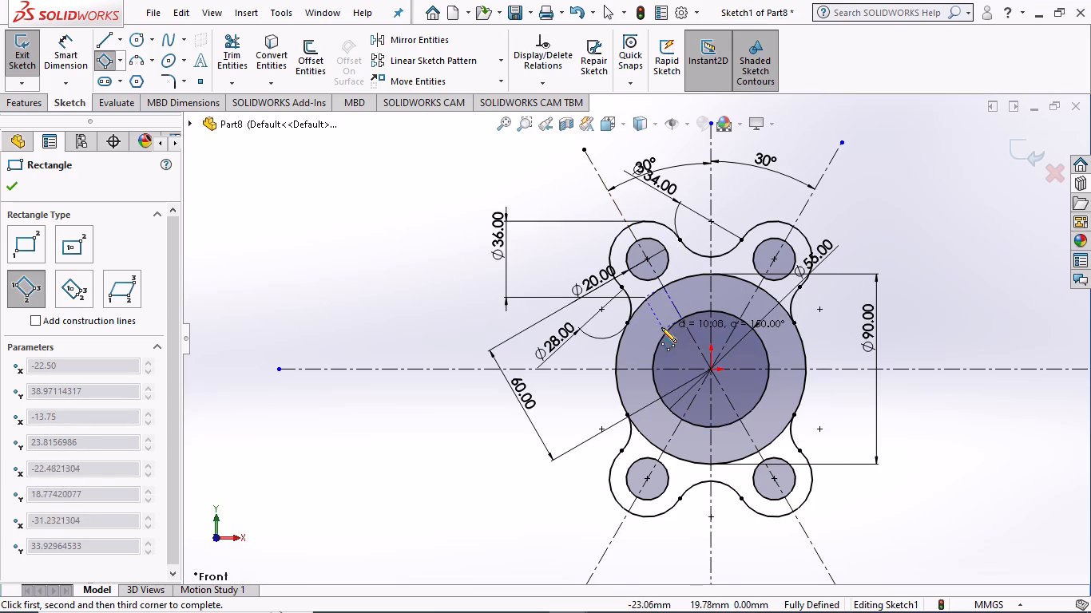
pyautogui.click(673, 322)
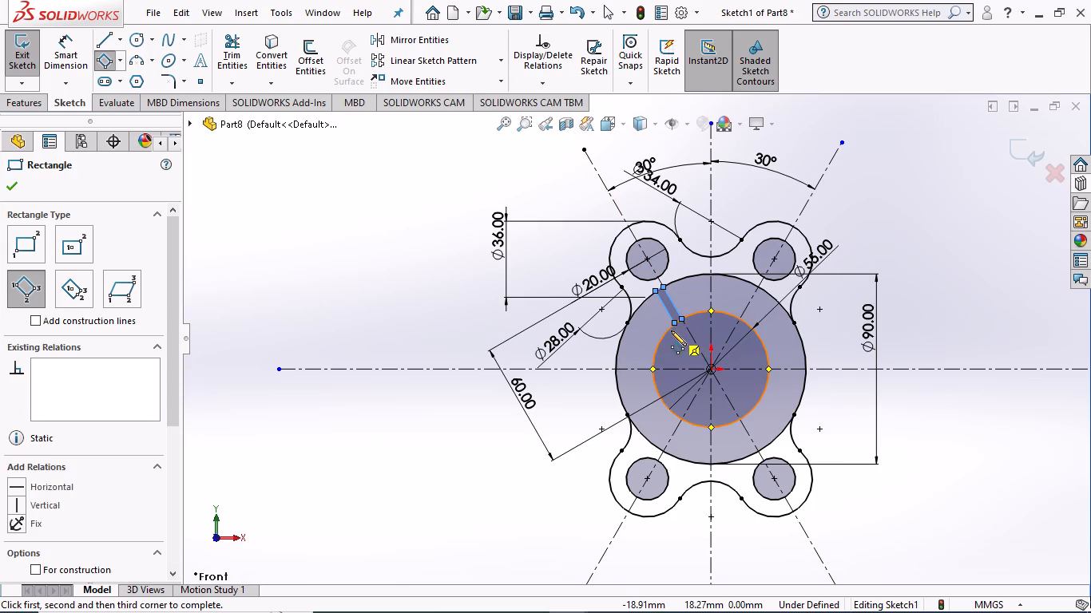
pyautogui.press('Escape')
pyautogui.press('Escape')
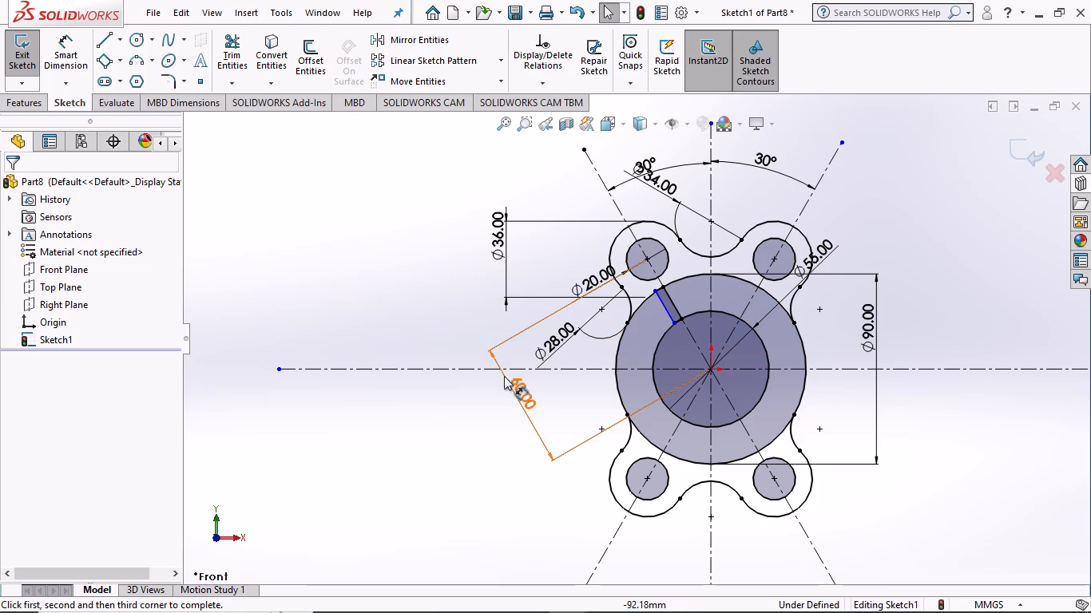
pyautogui.click(368, 305)
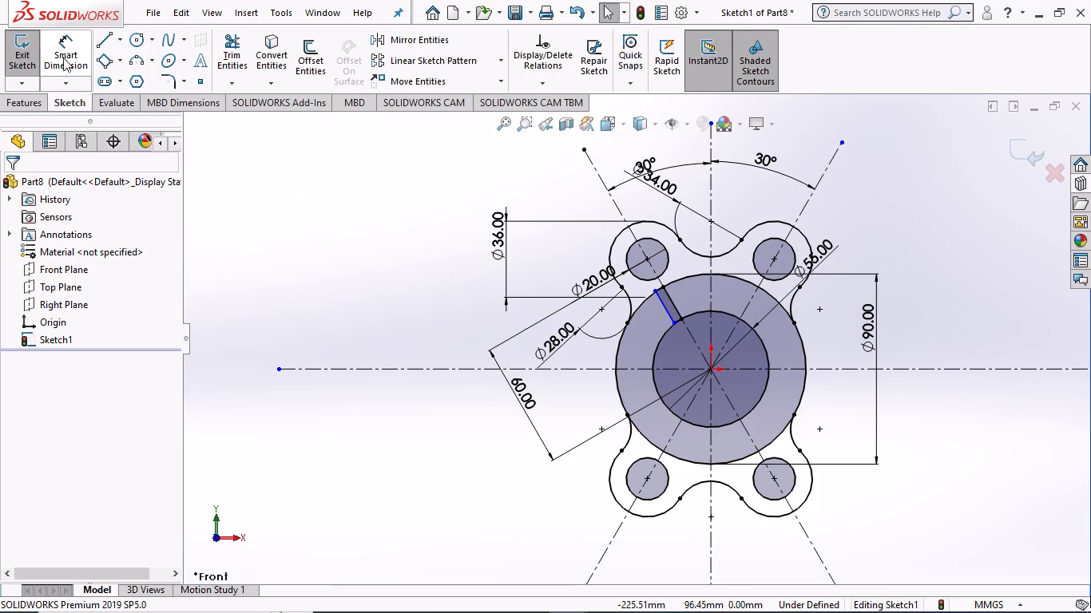
# Dimension the narrow rectangle's width between its two inner corners at the 55 mm circle as 4 mm.
pyautogui.click(65, 57)
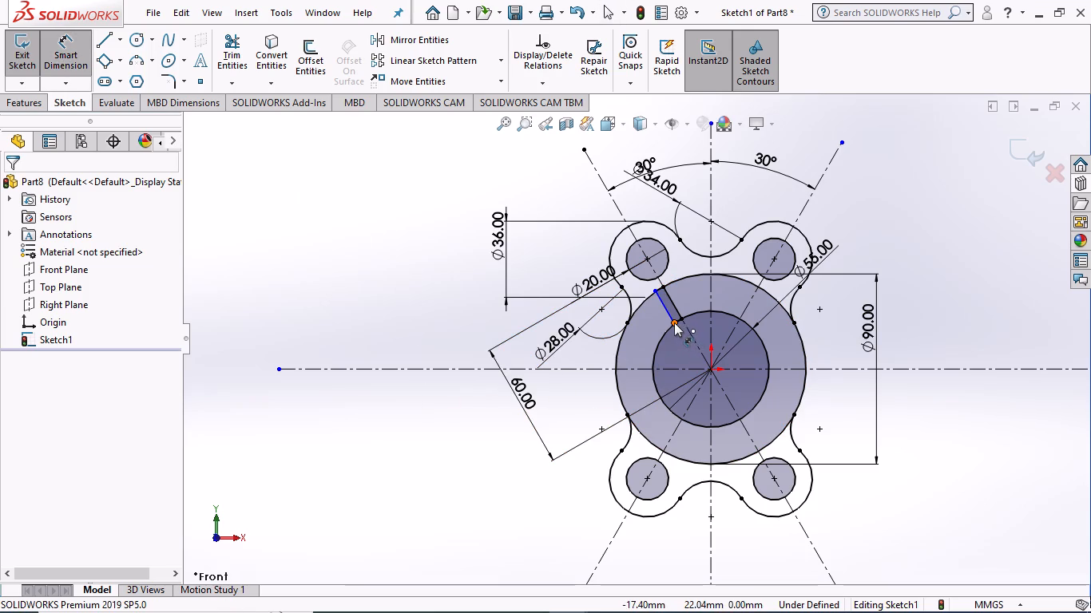
pyautogui.click(674, 322)
pyautogui.click(681, 316)
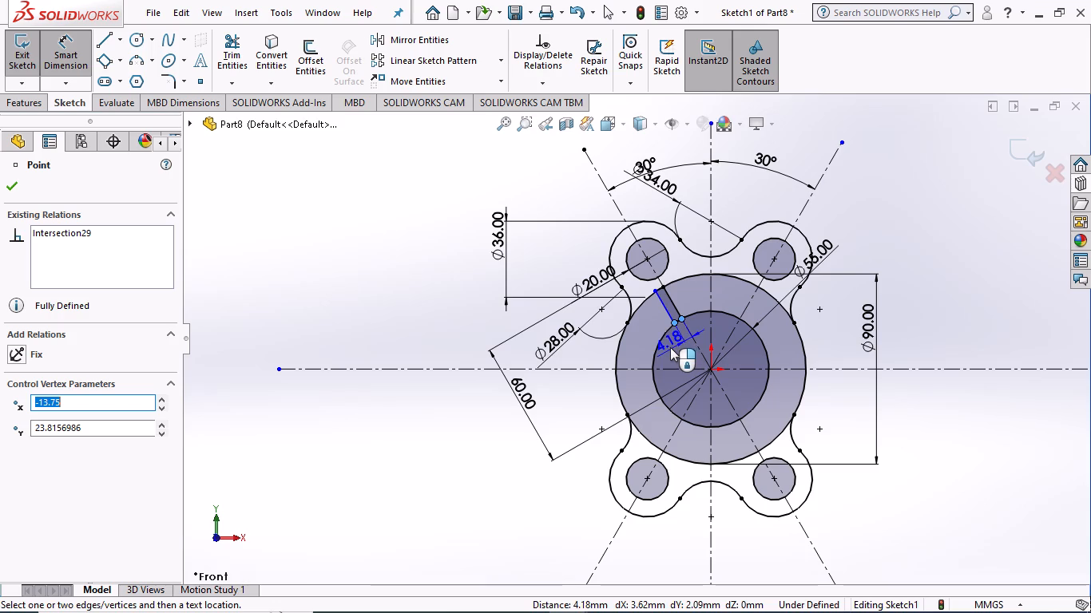
pyautogui.click(647, 346)
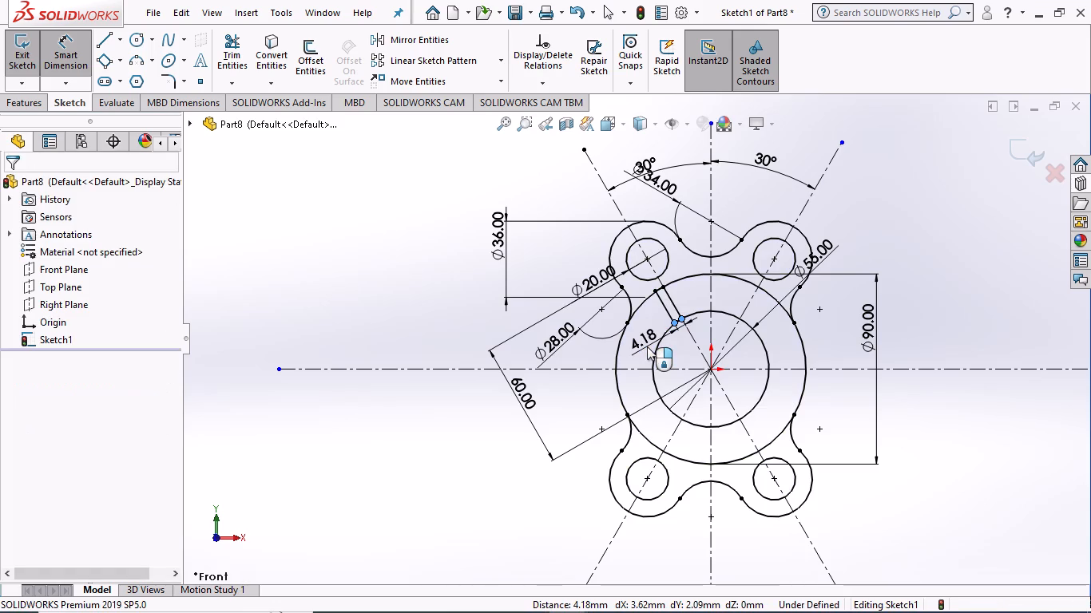
pyautogui.press('4')
pyautogui.press('Return')
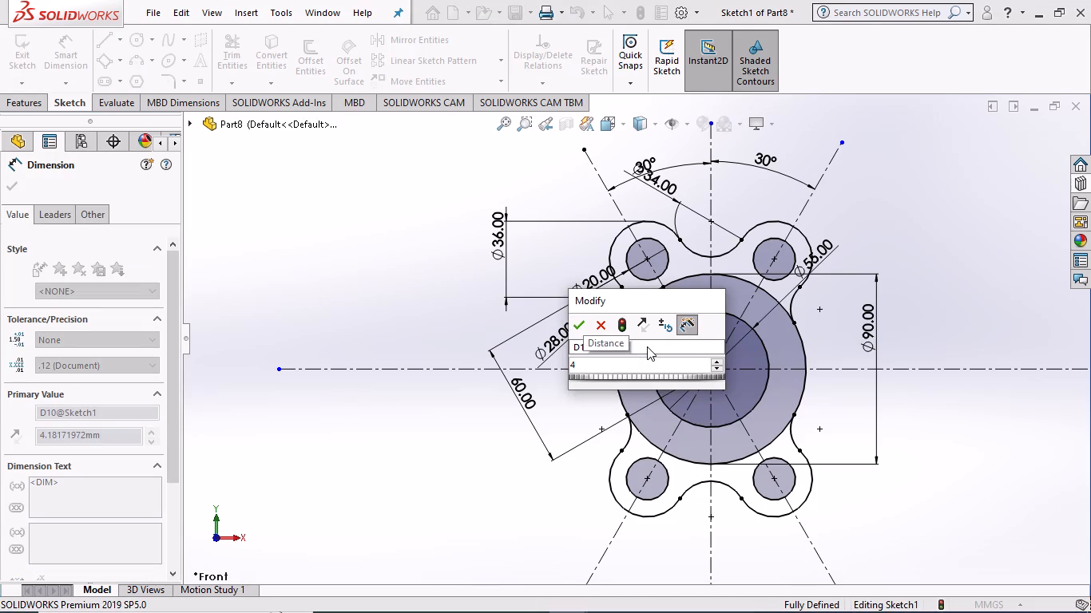
pyautogui.click(388, 310)
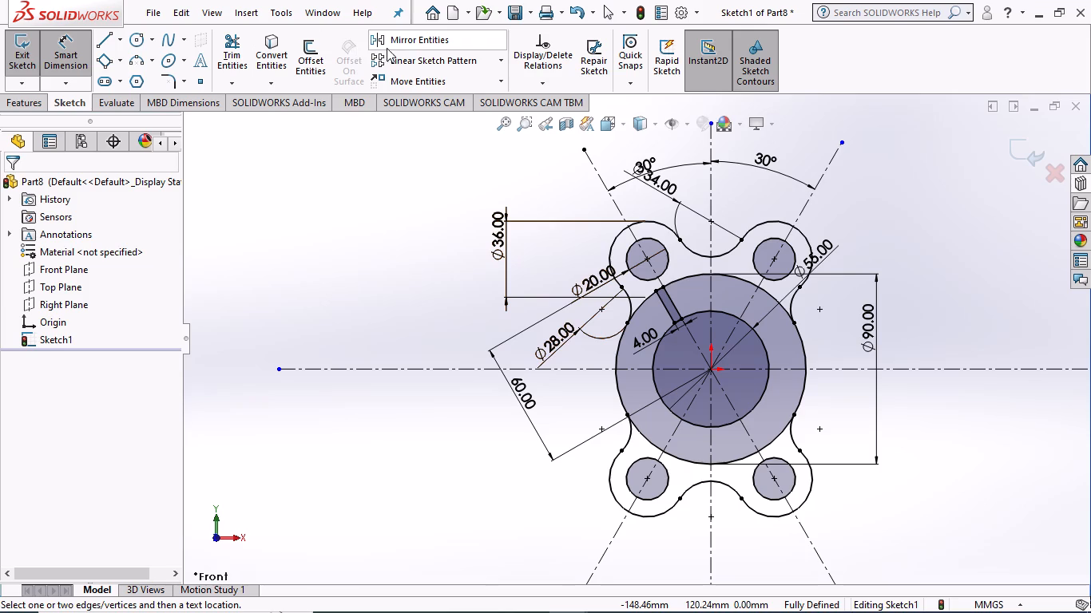
# Mirror the rectangle's outer long side about the upper-left inclined centerline, keeping the original line.
pyautogui.click(403, 44)
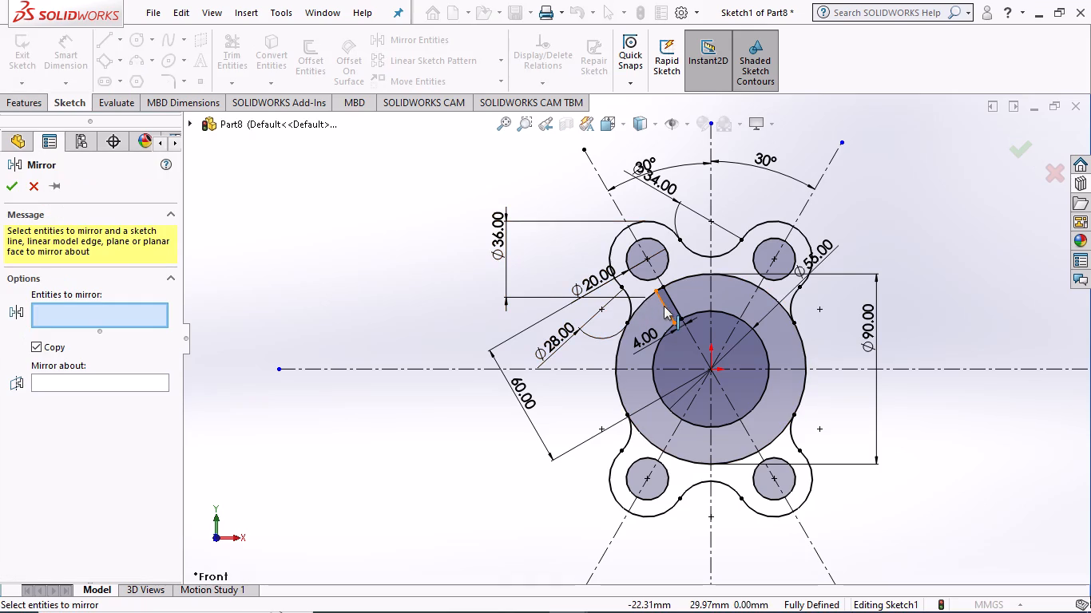
pyautogui.click(665, 306)
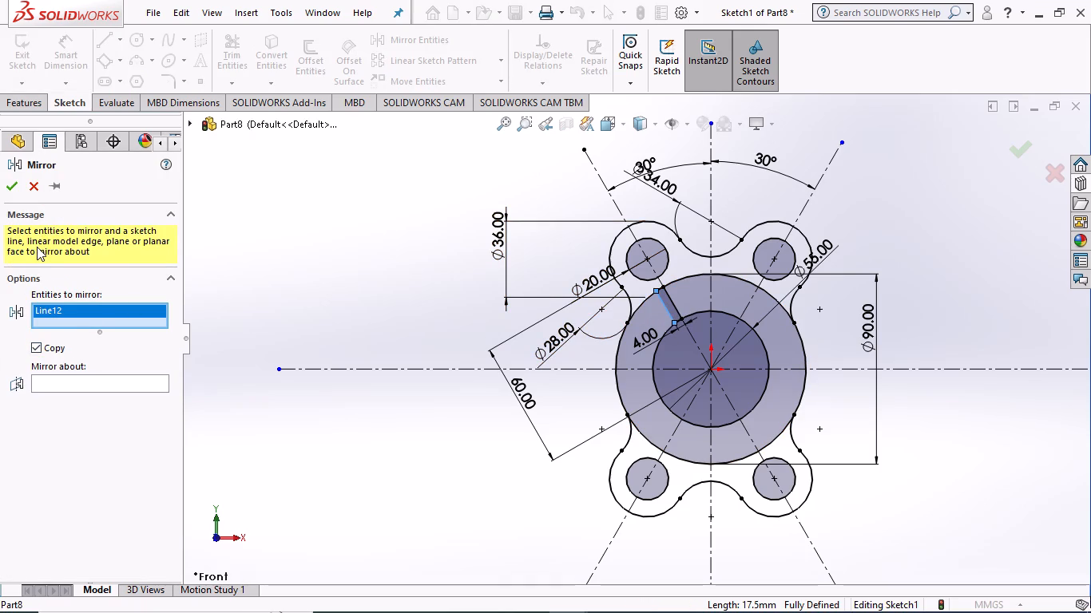
pyautogui.click(66, 388)
pyautogui.click(73, 377)
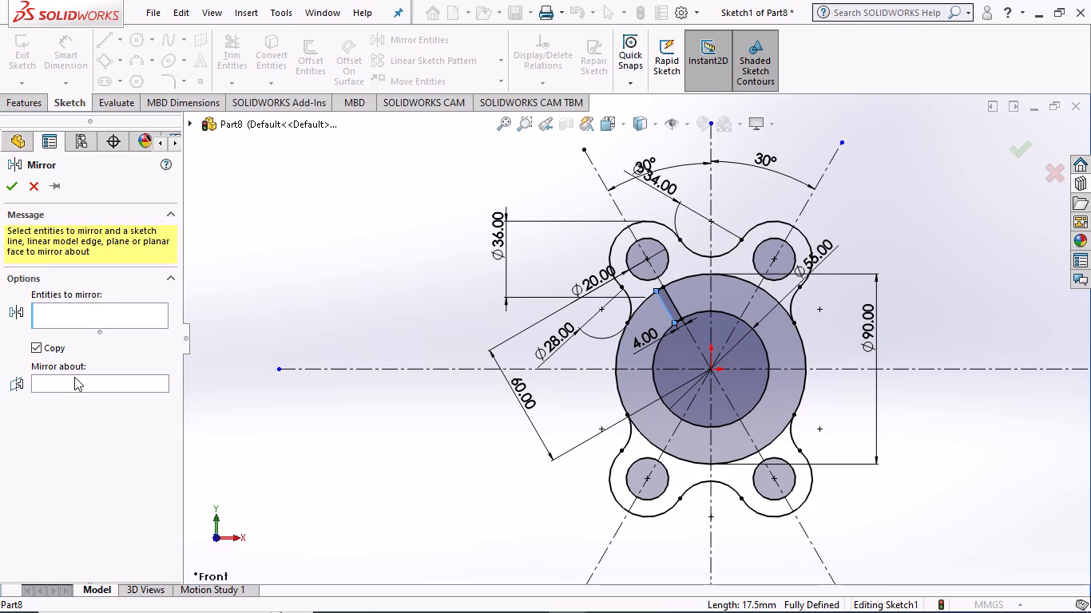
pyautogui.click(734, 408)
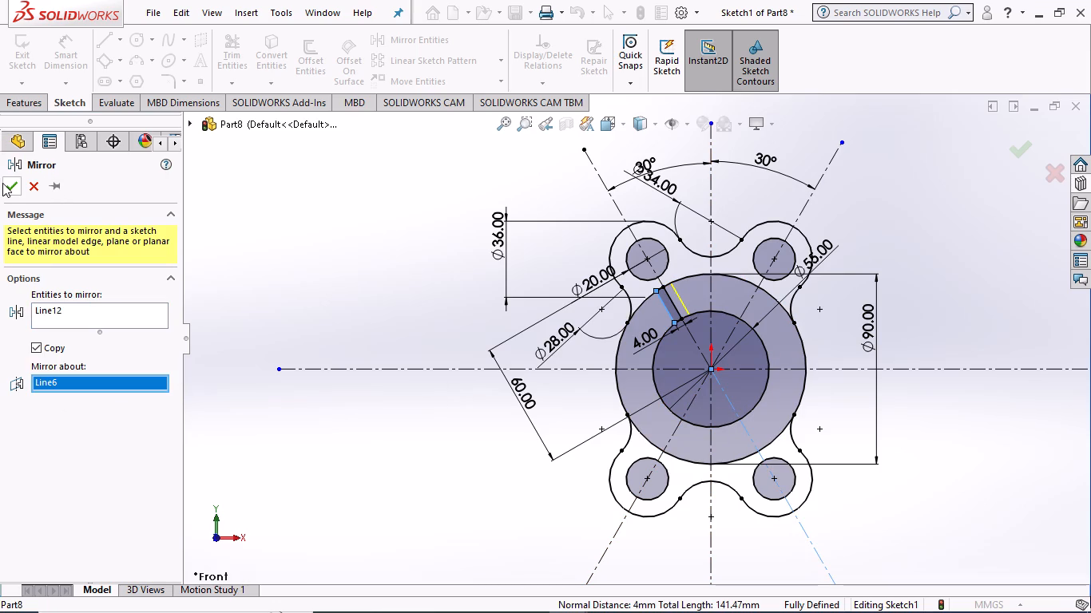
pyautogui.click(6, 183)
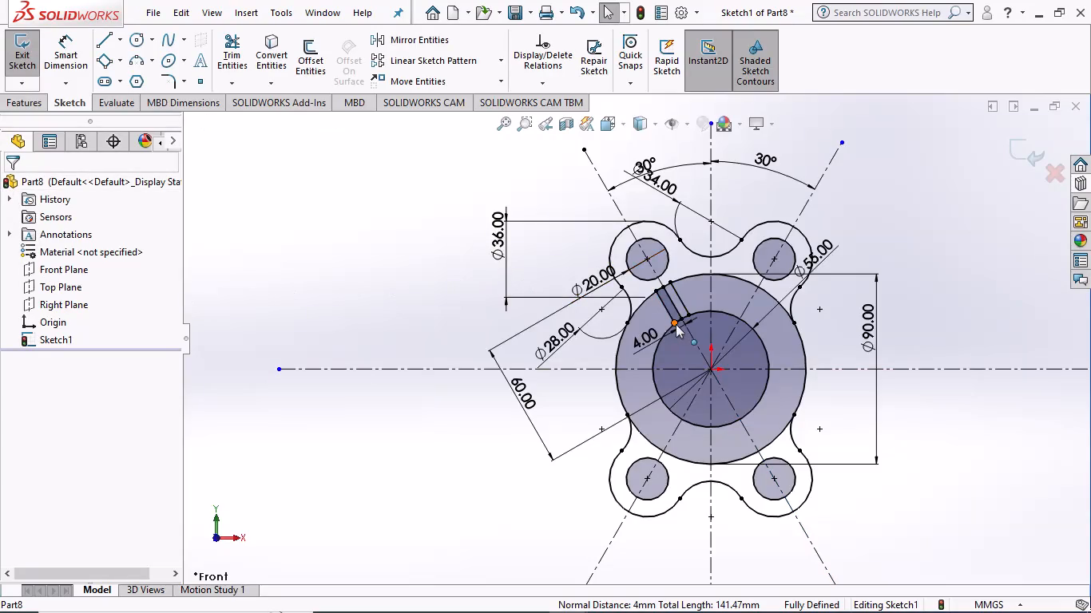
# Delete the narrow rectangle's long side that lies on the upper-left inclined centerline between the 90 mm and 55 mm circles.
pyautogui.scroll(-2, 676, 324)
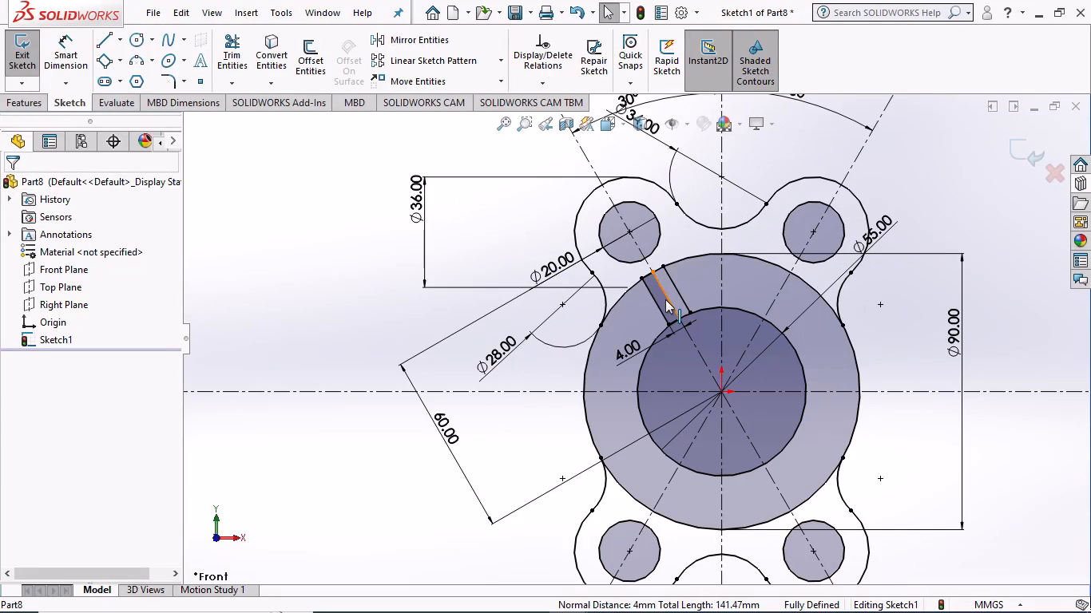
pyautogui.click(665, 299)
pyautogui.press('Delete')
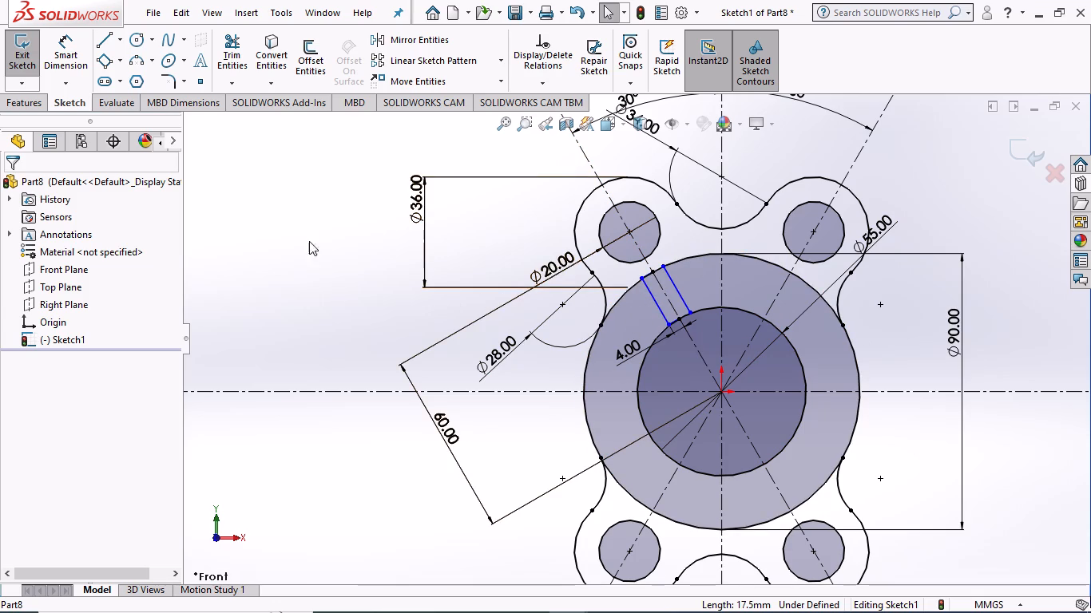
# Dimension the length of the upper-left slot's outer long side as 17.5 mm.
pyautogui.click(79, 48)
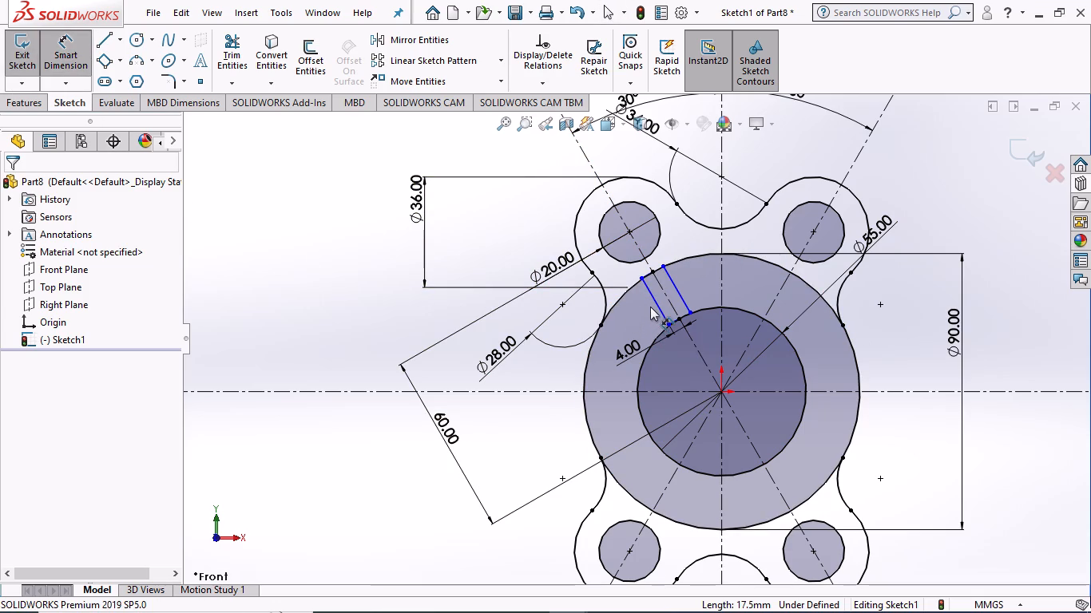
pyautogui.click(654, 299)
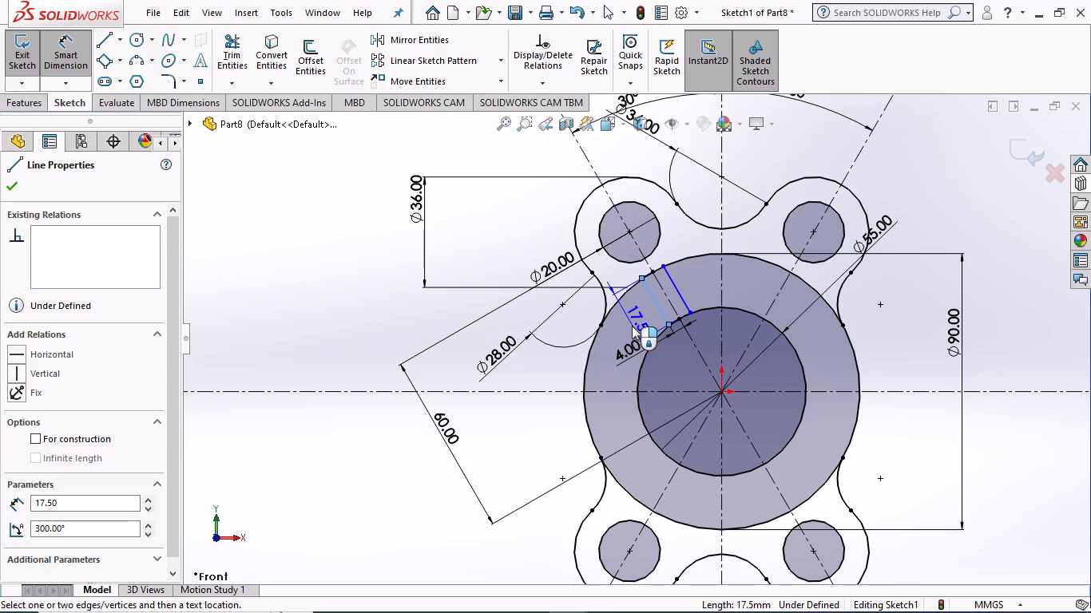
pyautogui.click(632, 326)
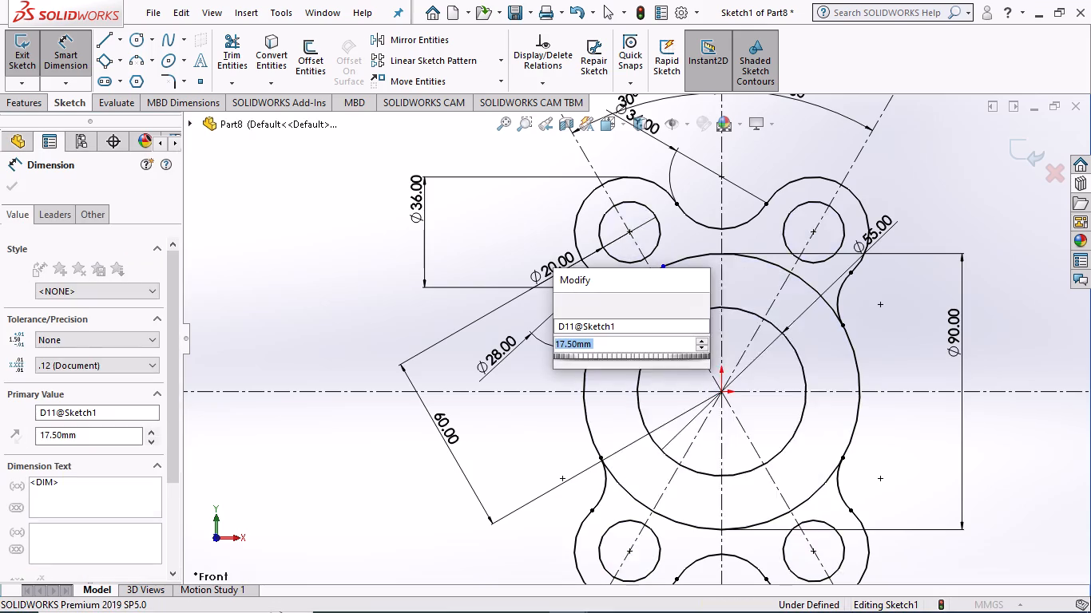
pyautogui.click(563, 303)
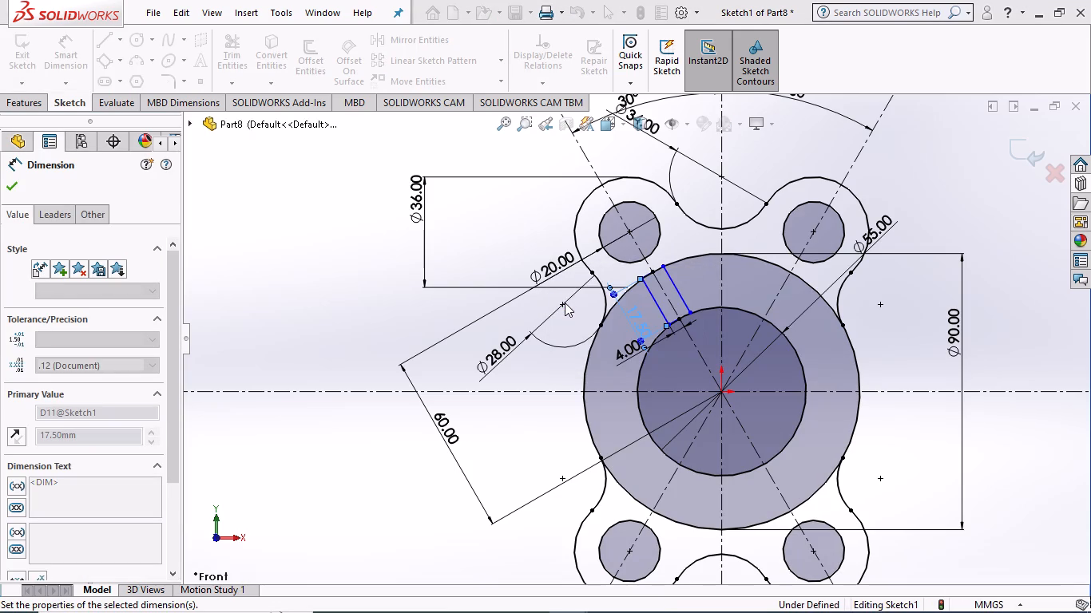
pyautogui.click(633, 316)
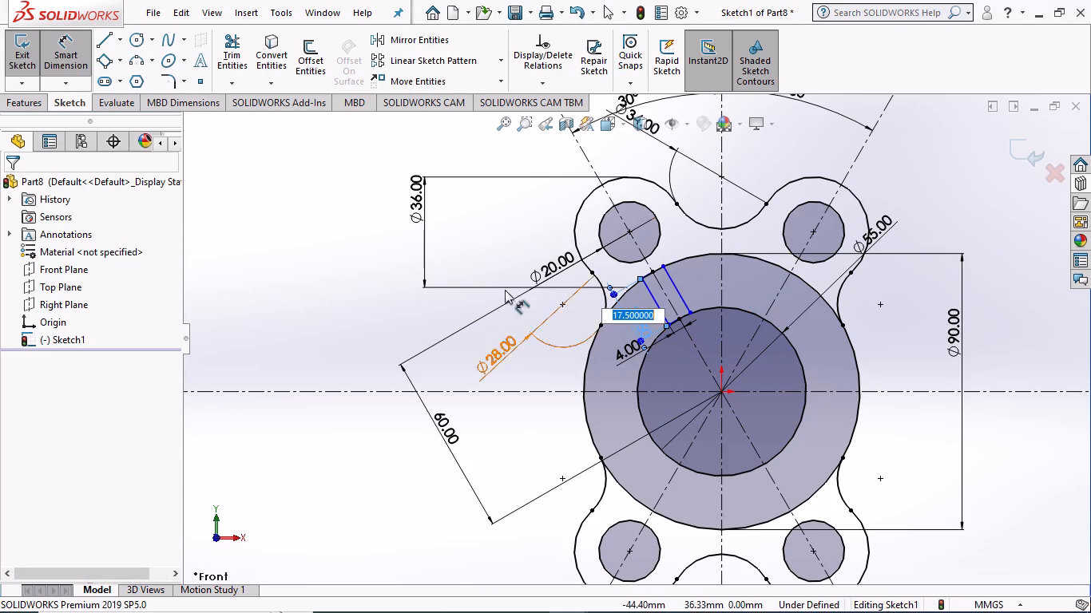
pyautogui.click(416, 283)
pyautogui.click(292, 214)
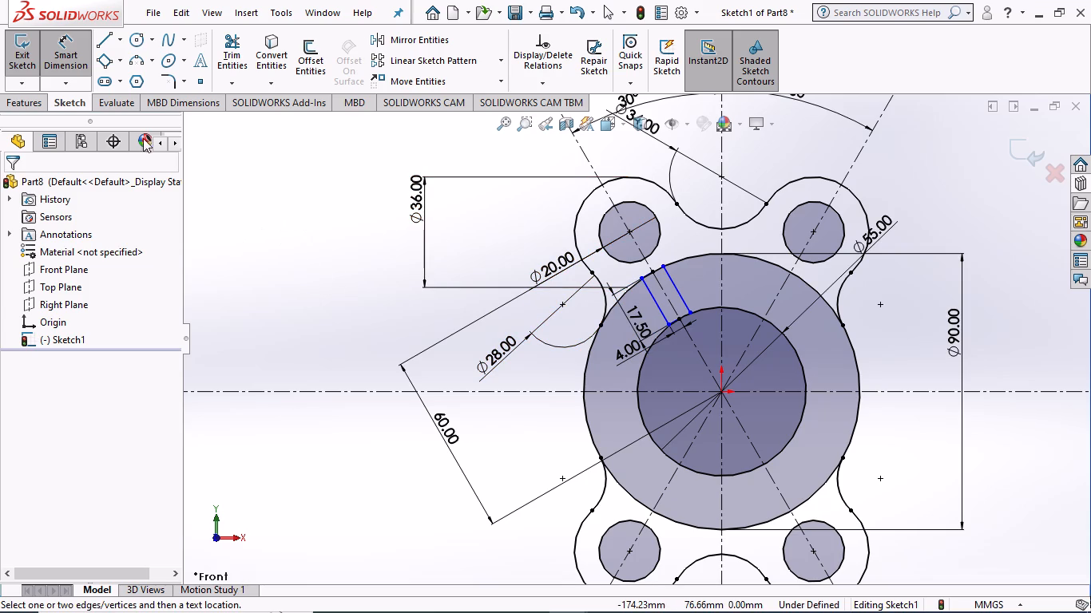
pyautogui.click(75, 59)
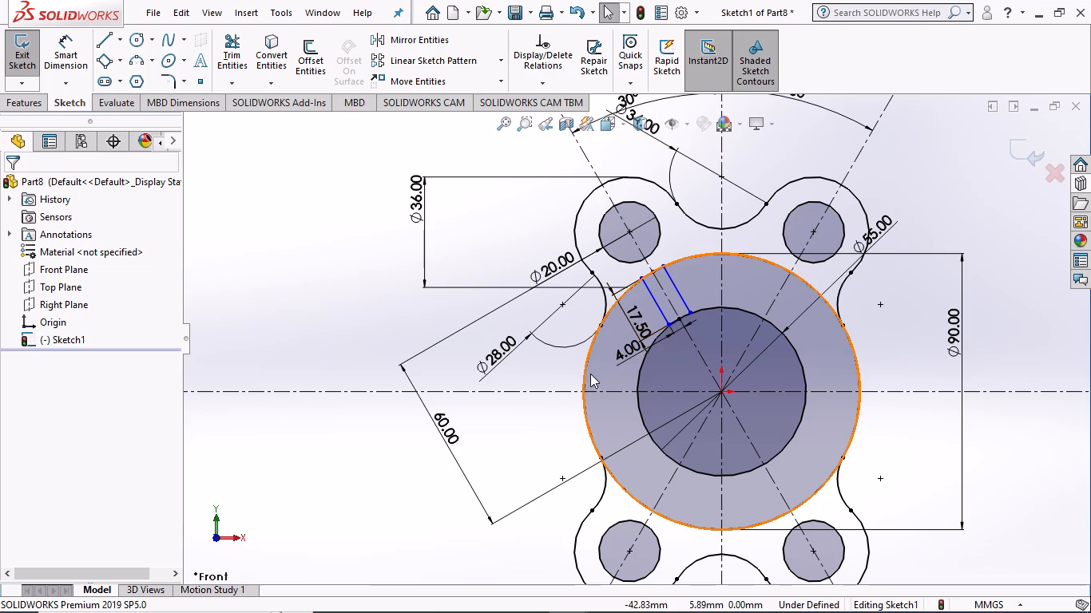
# Dimension the distance between the two long sides of the upper-left slot as 8 mm, placing the dimension beyond the upper-left lug.
pyautogui.click(657, 305)
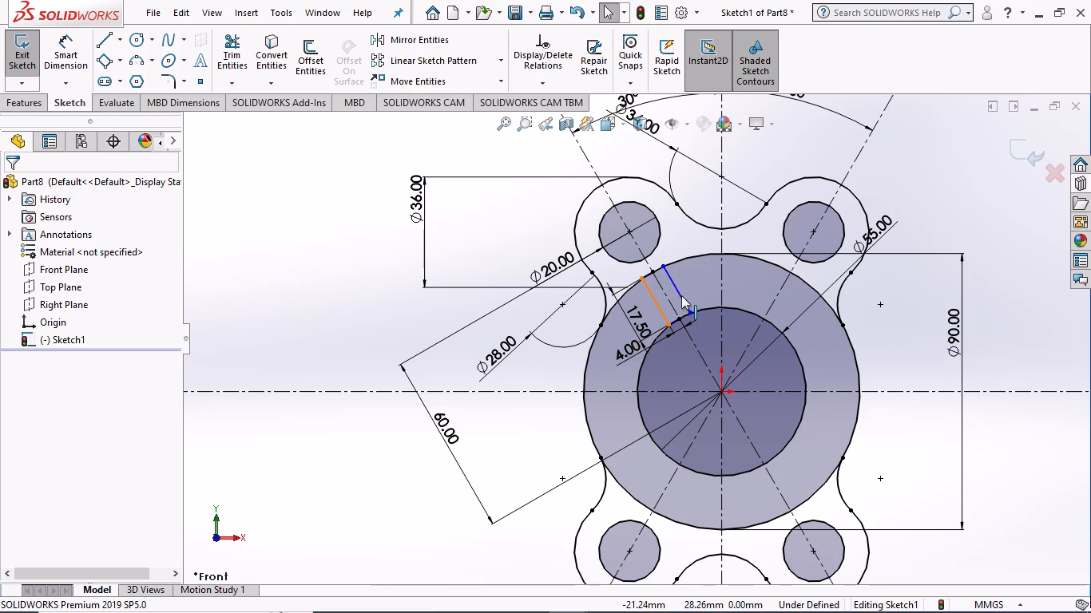
pyautogui.click(683, 294)
pyautogui.click(229, 281)
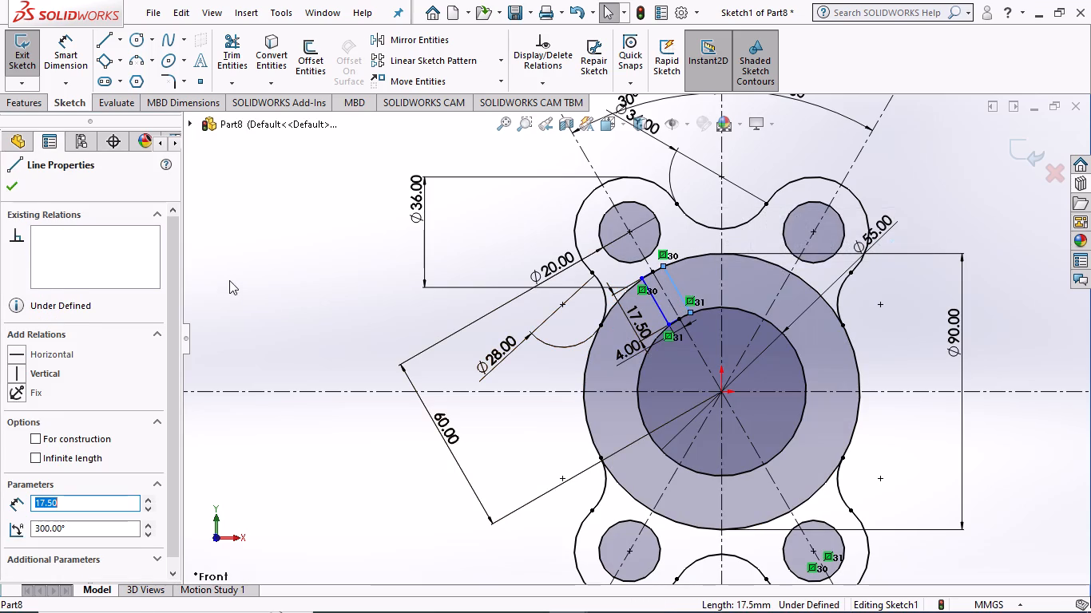
pyautogui.click(76, 63)
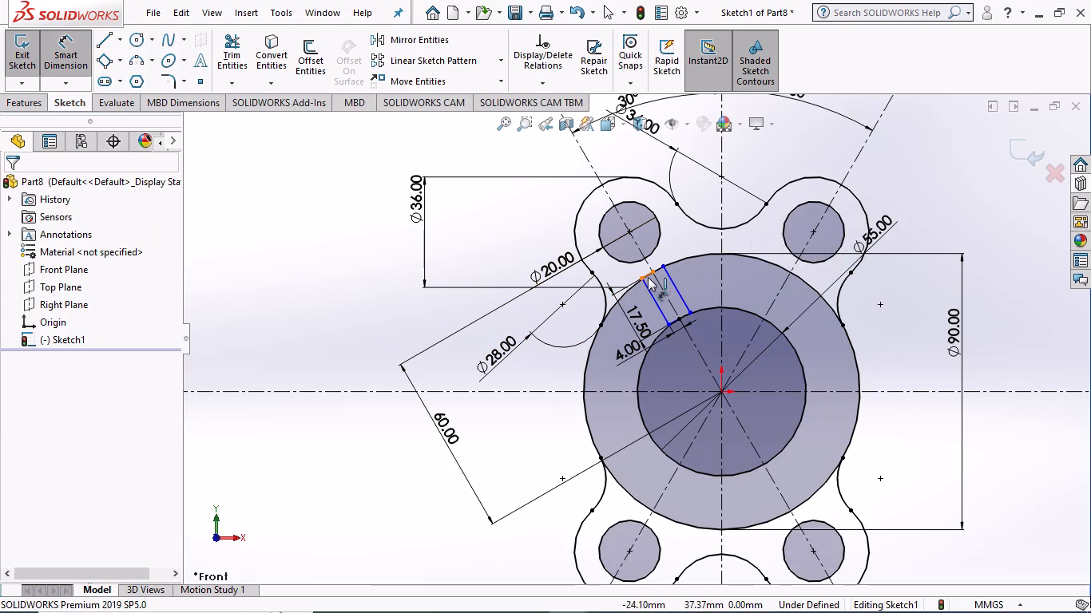
pyautogui.click(656, 305)
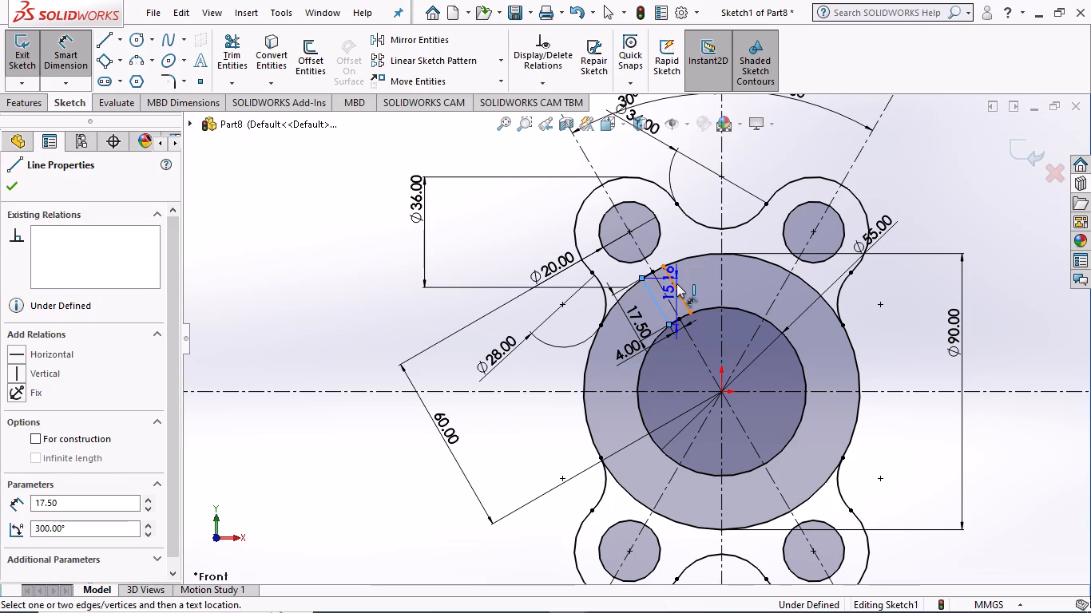
pyautogui.click(681, 302)
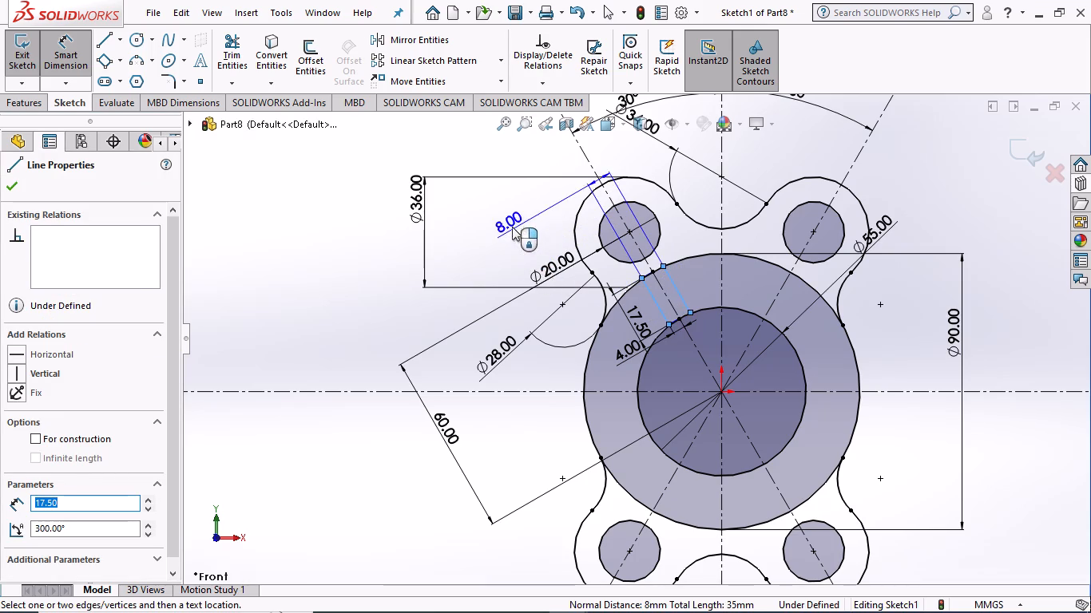
pyautogui.click(497, 243)
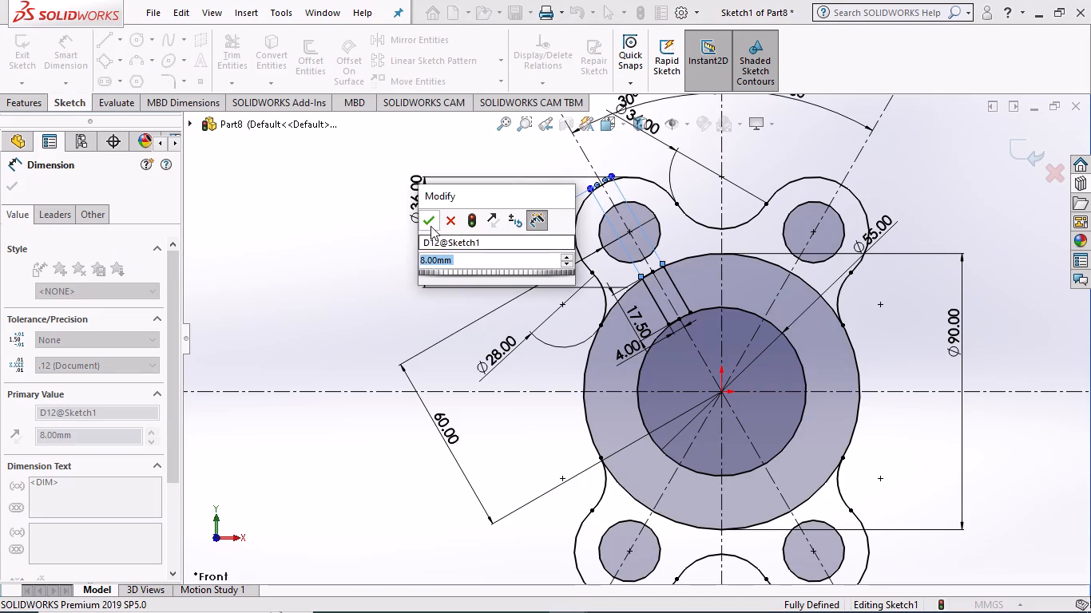
pyautogui.click(424, 219)
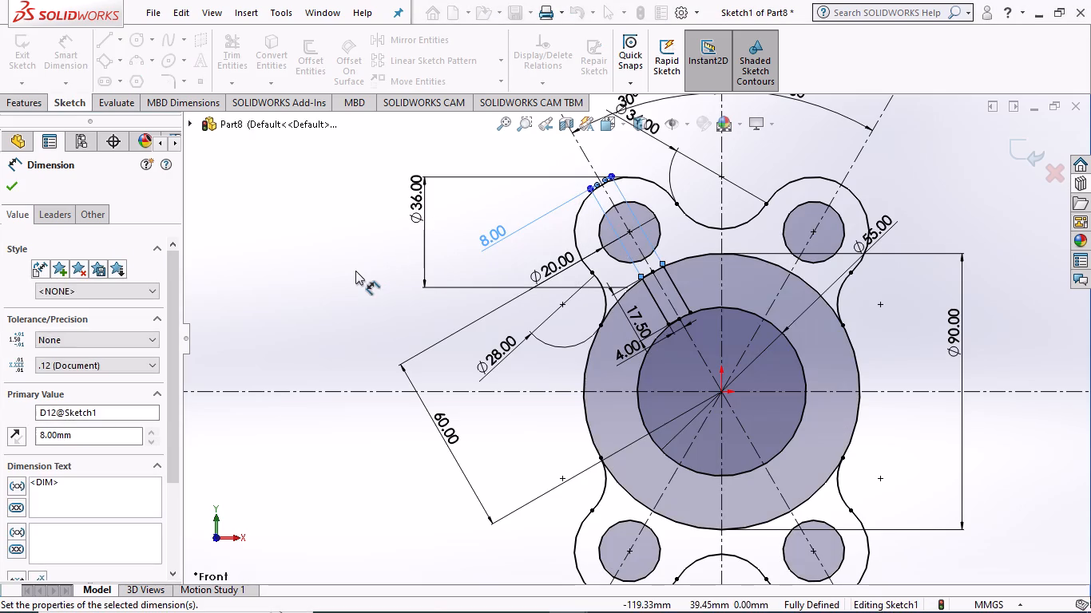
pyautogui.click(356, 259)
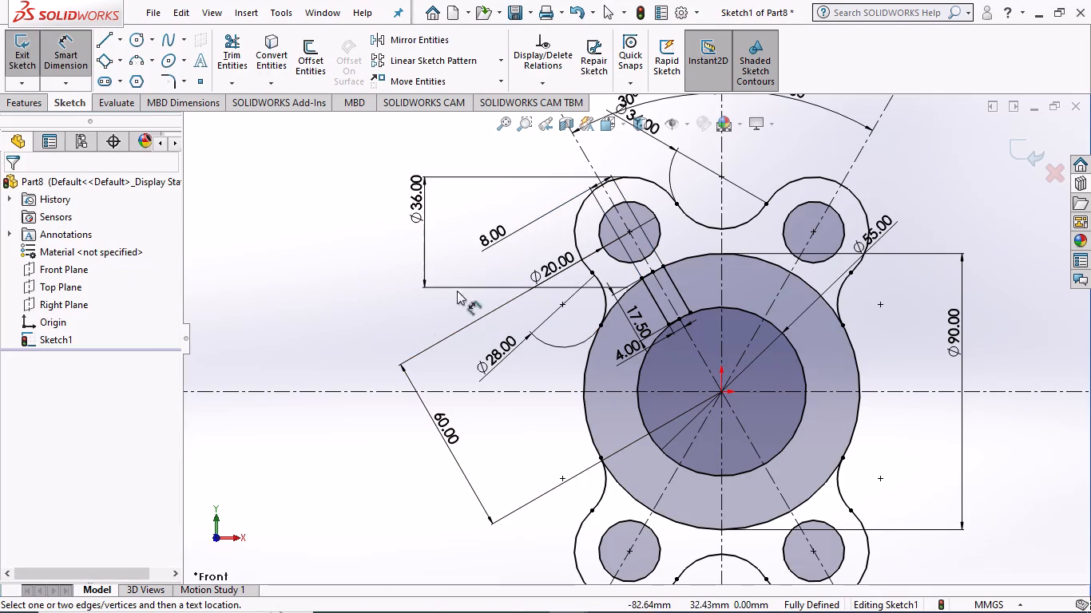
pyautogui.click(69, 59)
# Mirror the two long lines of the upper-left slot about the vertical centerline, keeping the originals.
pyautogui.click(439, 48)
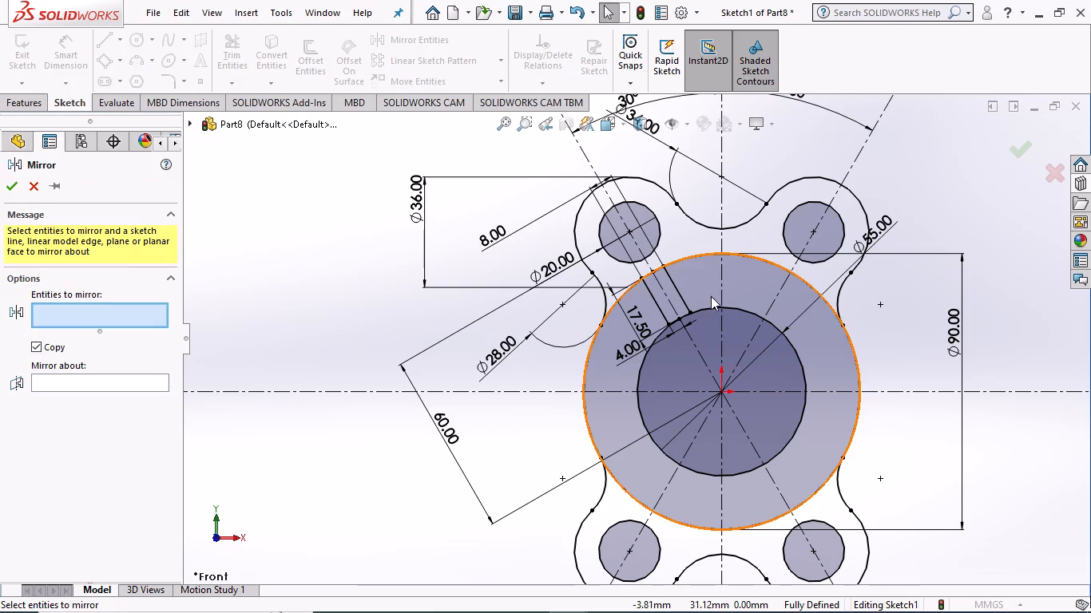
pyautogui.click(655, 307)
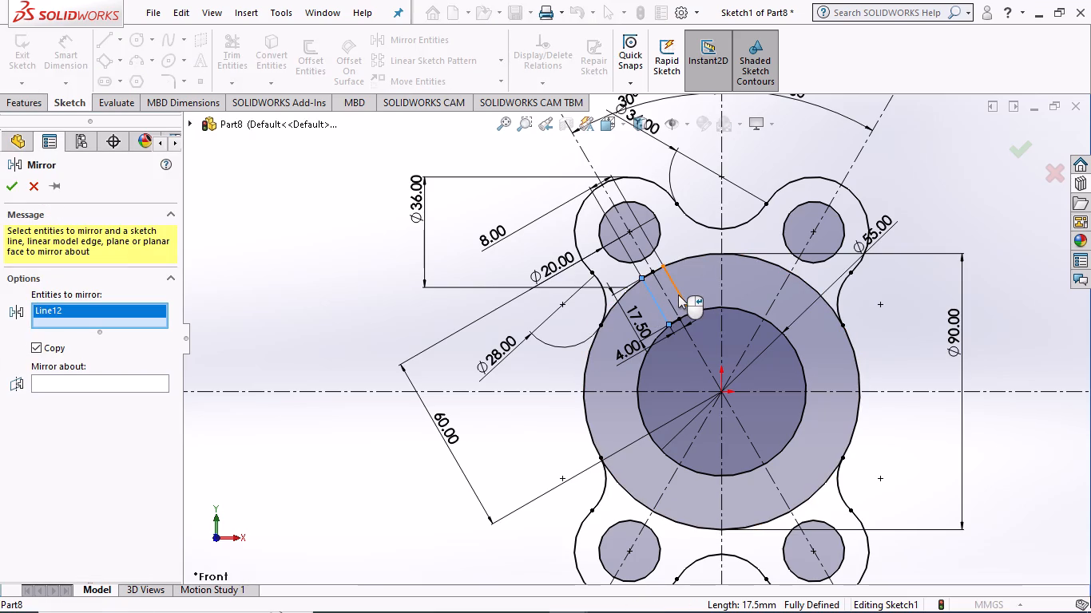
pyautogui.click(679, 295)
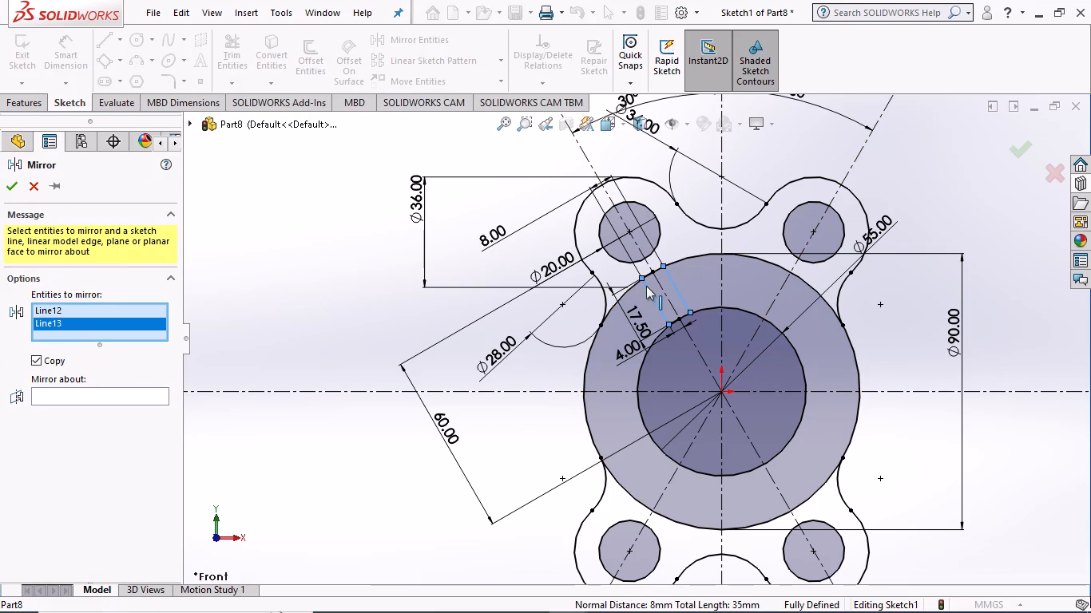
pyautogui.click(96, 394)
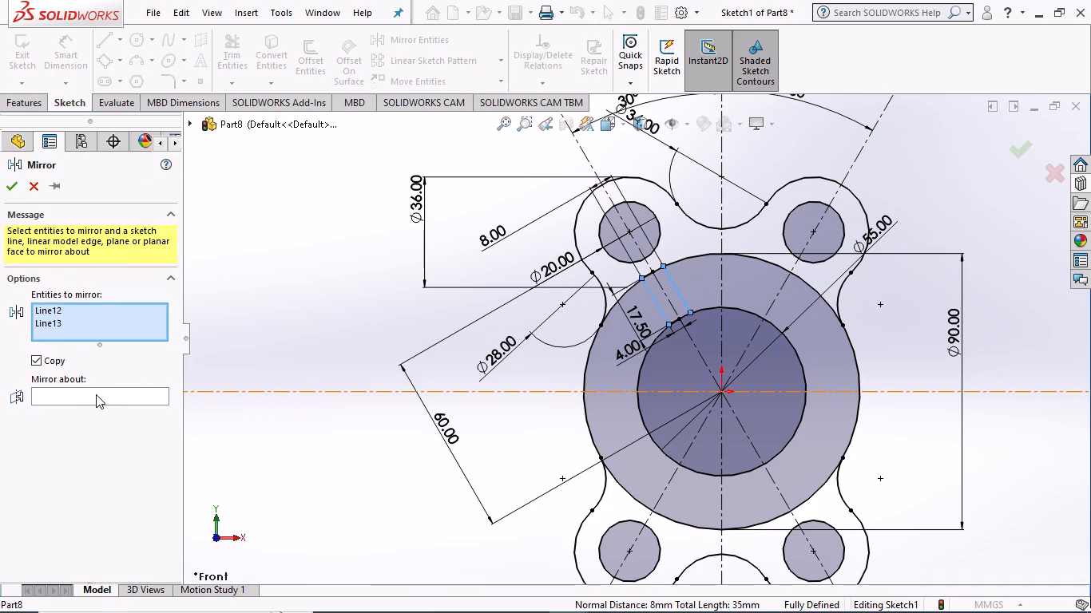
pyautogui.click(724, 158)
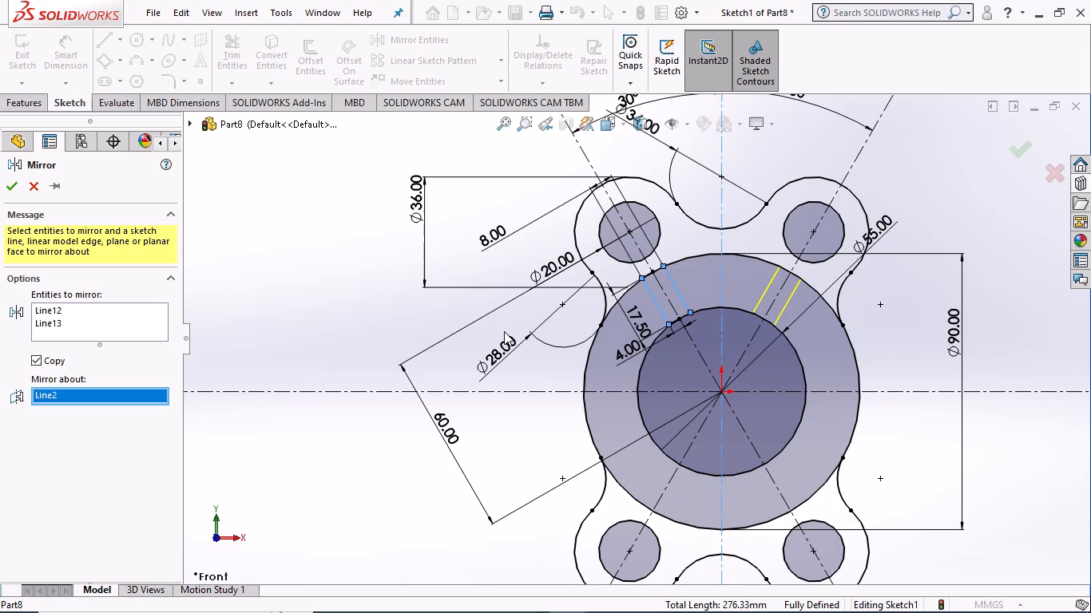
pyautogui.click(10, 187)
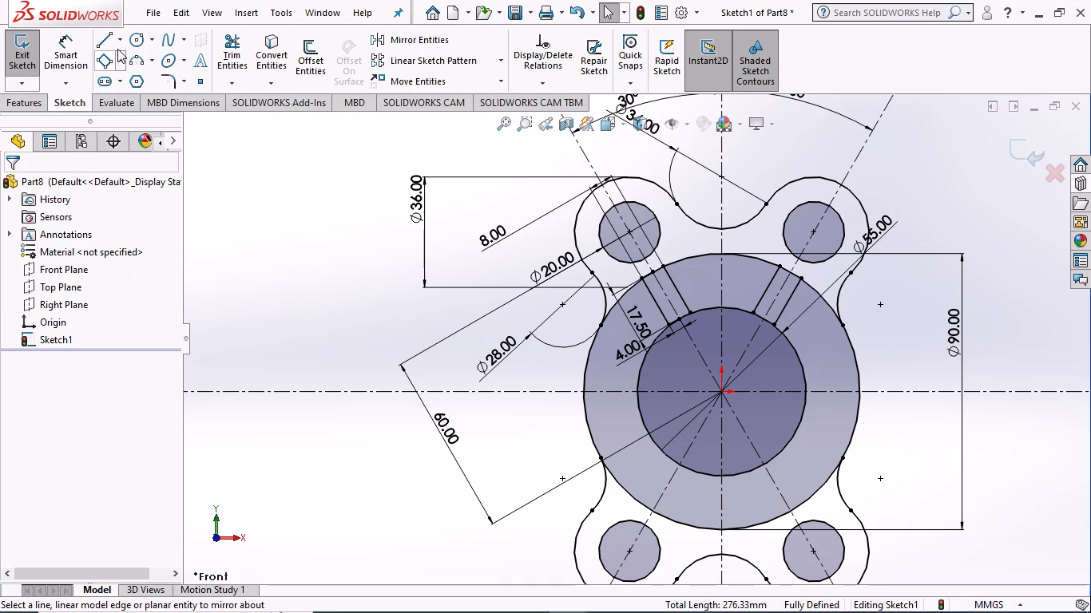
# Mirror the four long lines of the two upper slots about the horizontal centerline, keeping the originals.
pyautogui.click(393, 40)
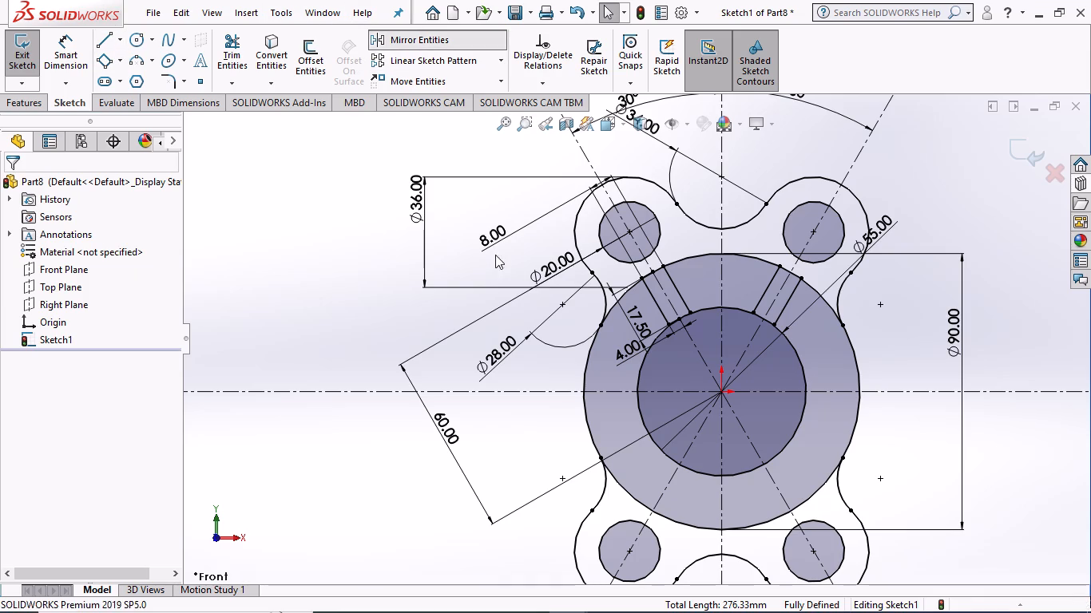
pyautogui.click(658, 303)
pyautogui.click(674, 289)
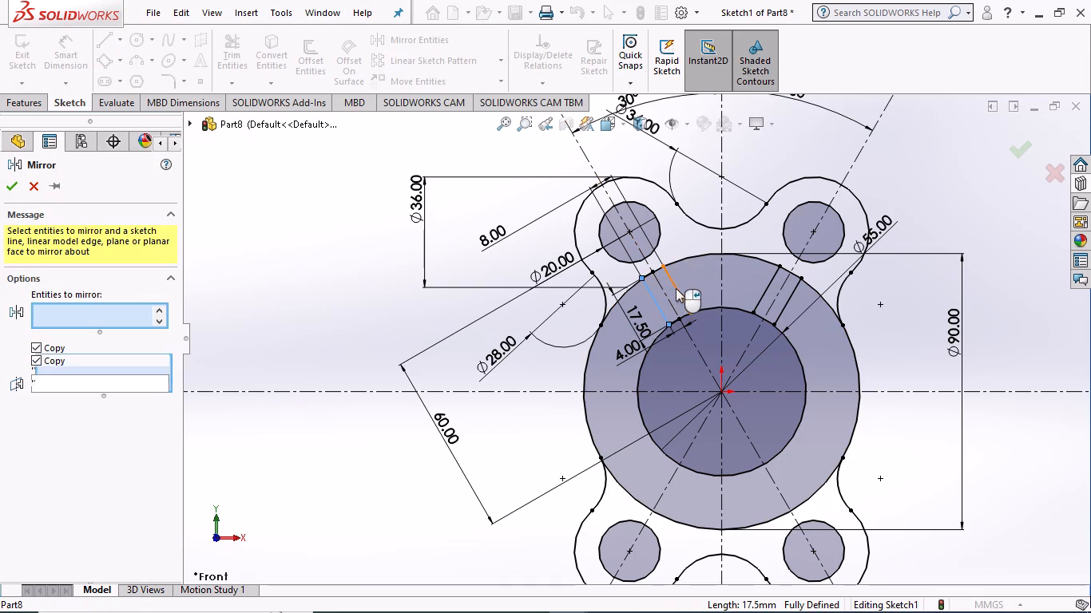
pyautogui.click(767, 286)
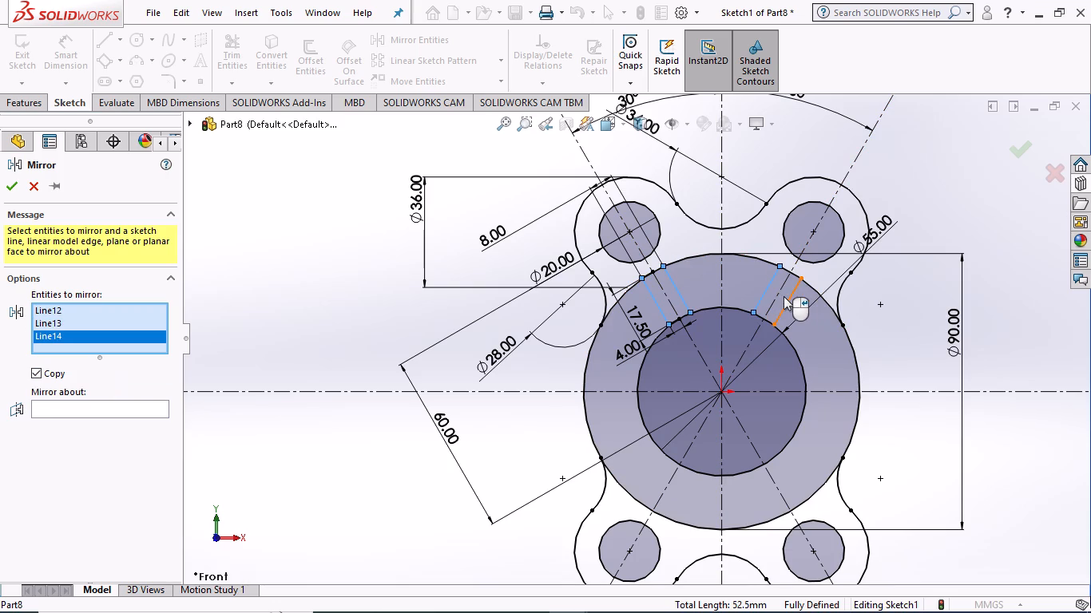
pyautogui.click(788, 298)
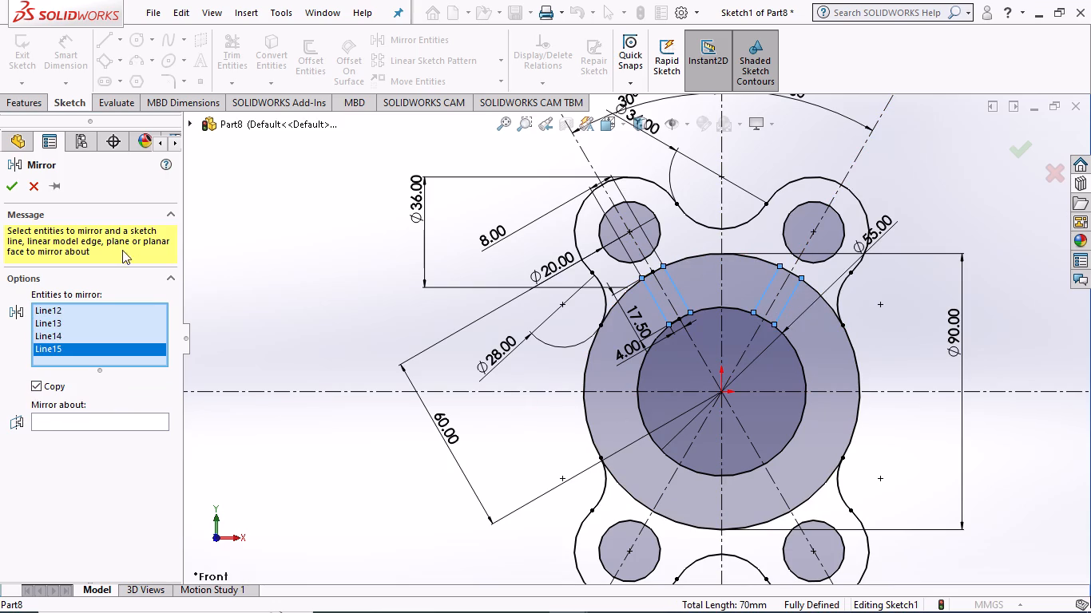
pyautogui.click(149, 416)
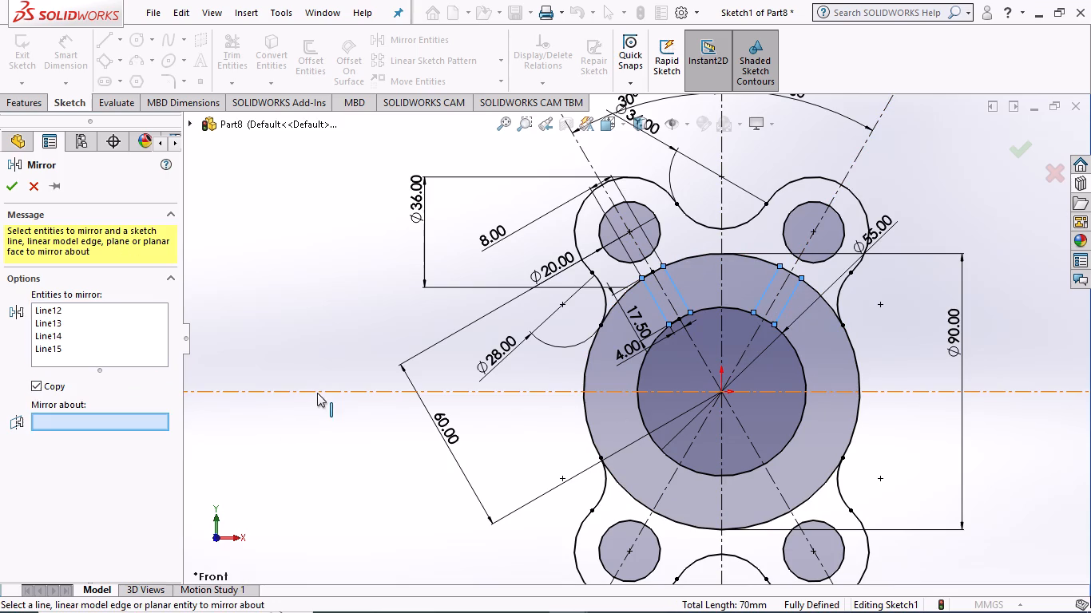
pyautogui.click(317, 392)
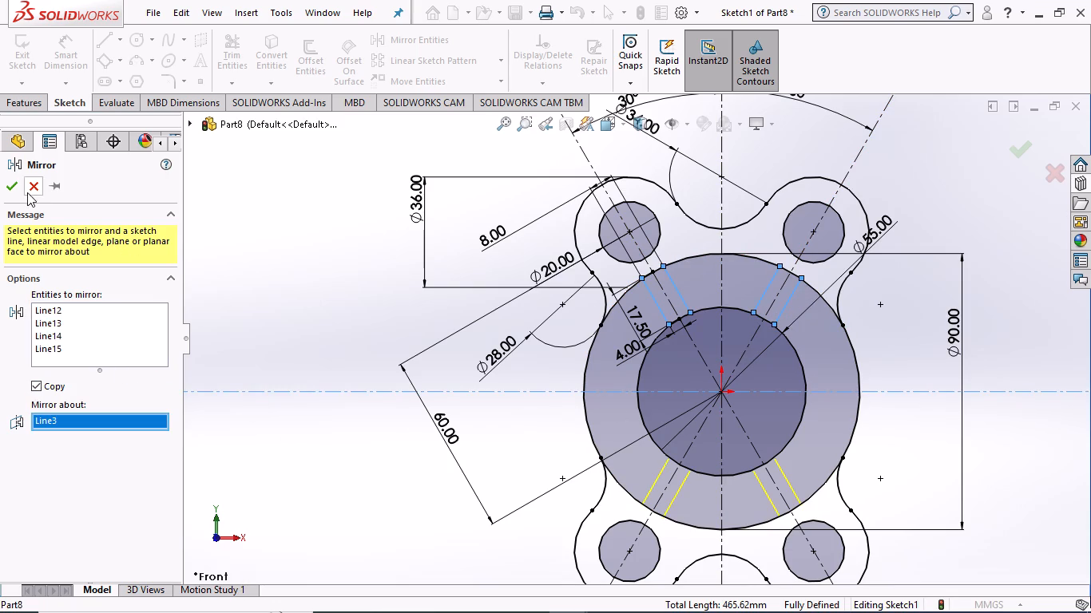
pyautogui.click(10, 188)
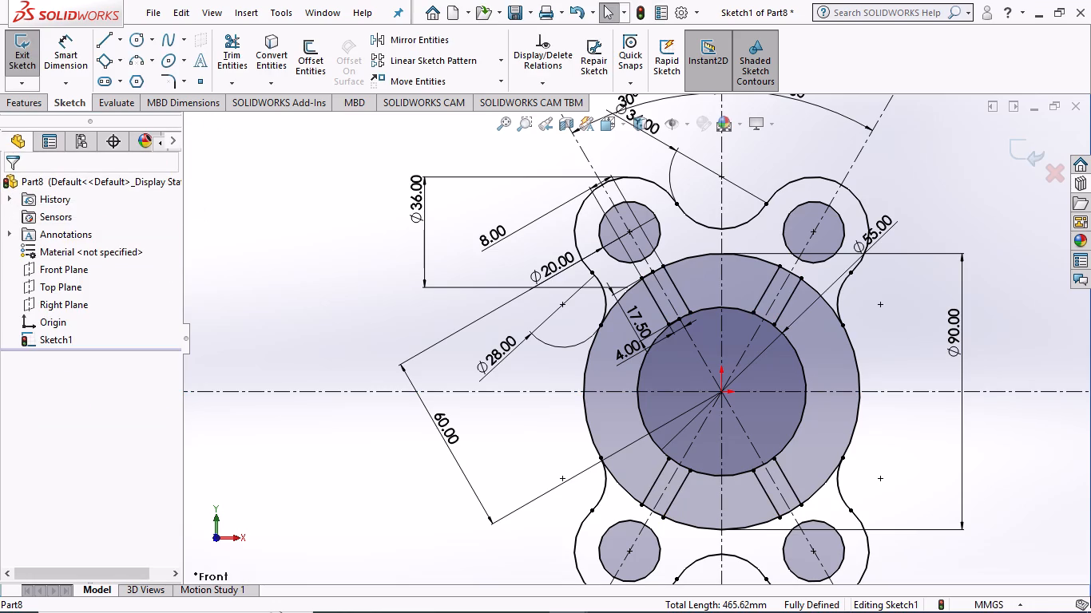
# Sketch a 3 Point Corner Rectangle below the left horizontal centerline from the 90 mm to the 55 mm circle, 17.5 mm long and about 4.5 mm wide.
pyautogui.click(120, 63)
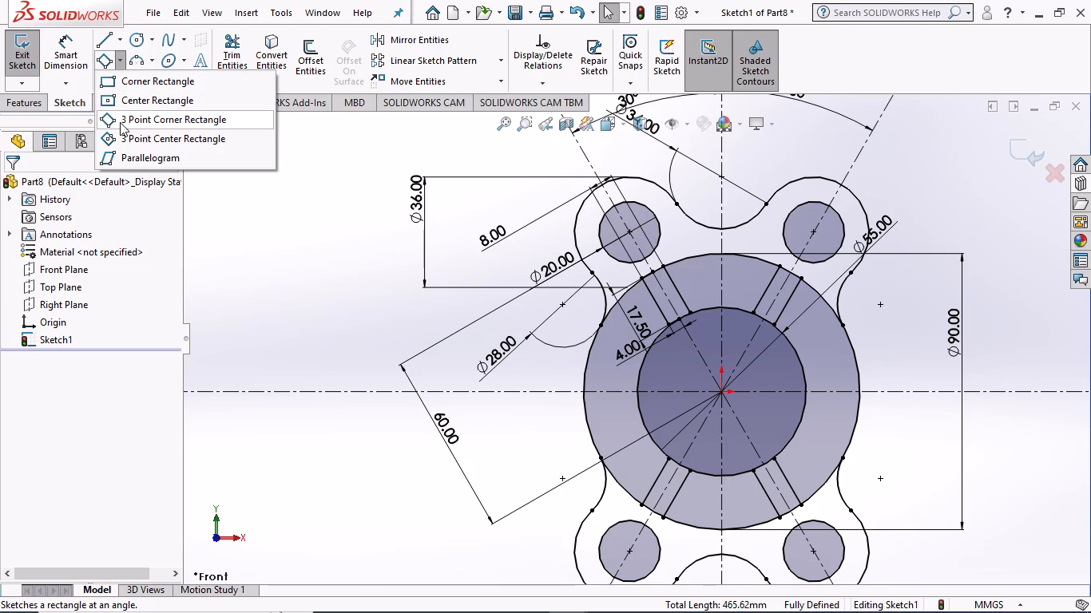
pyautogui.click(113, 117)
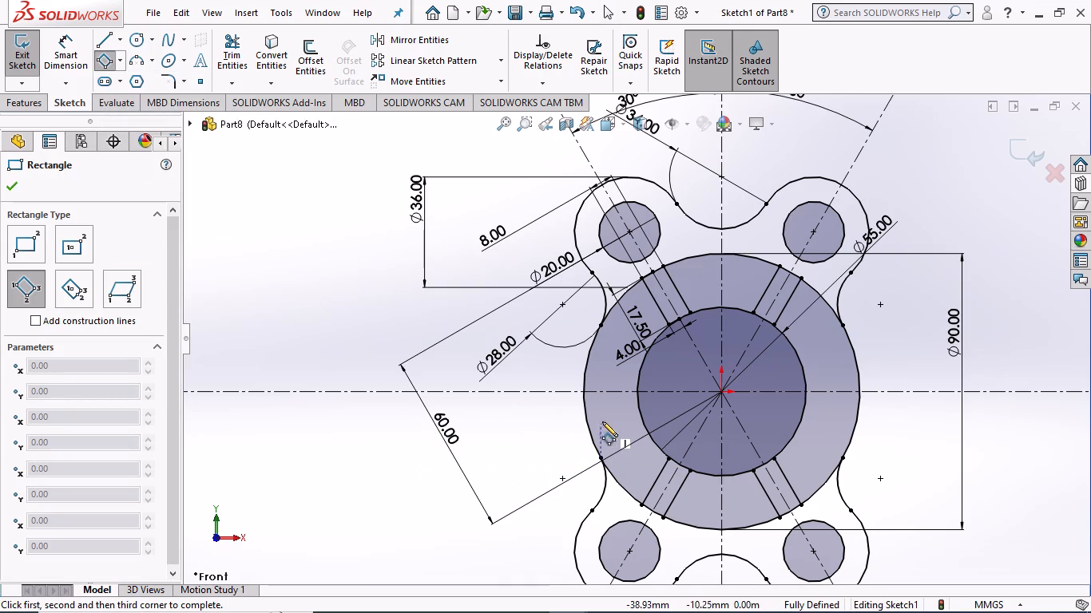
pyautogui.click(583, 391)
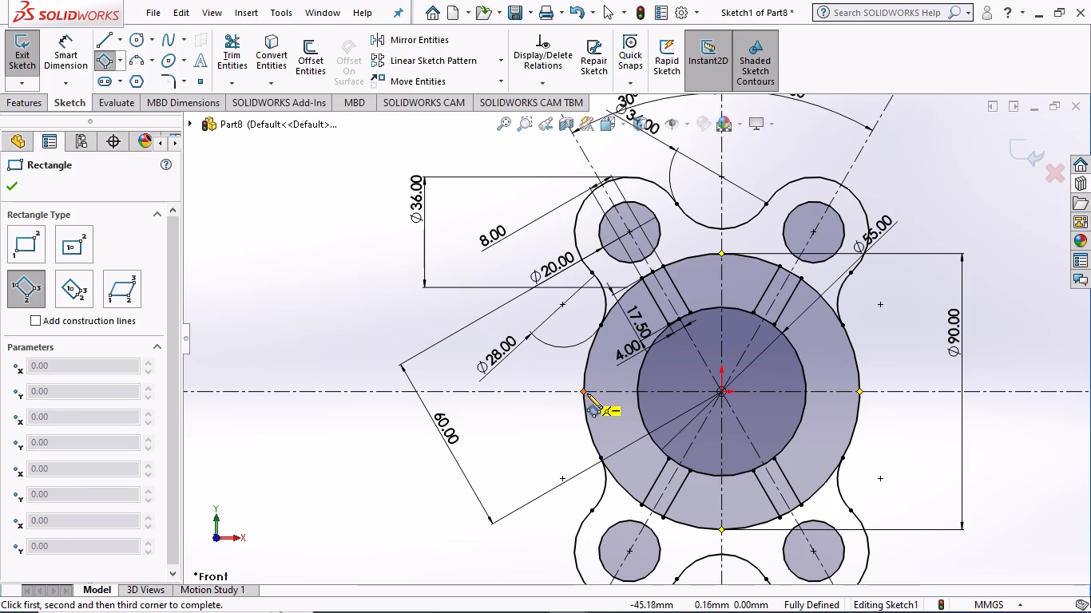
pyautogui.click(637, 393)
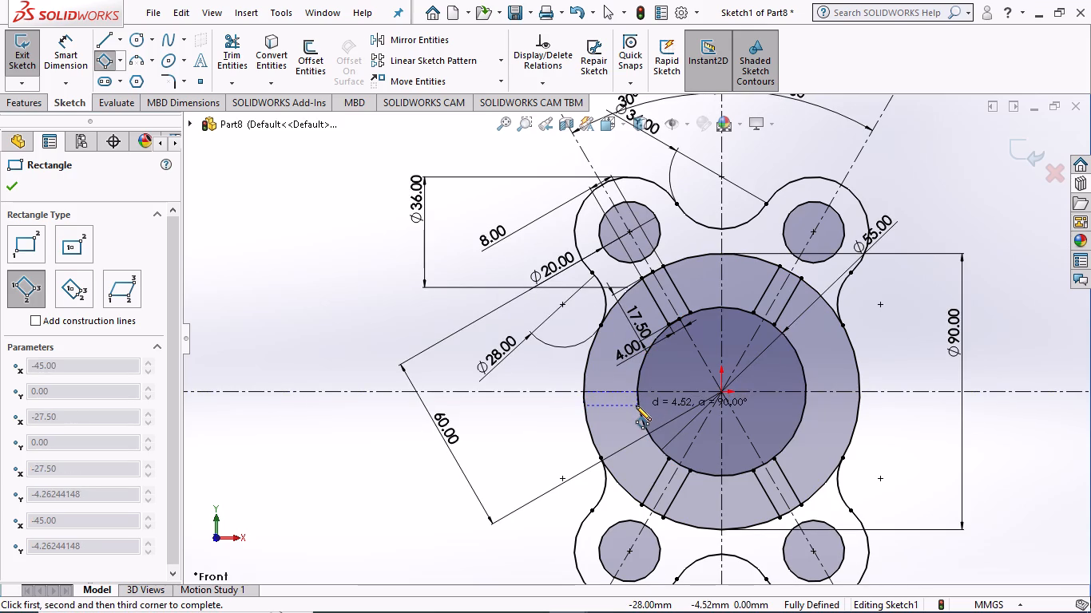
pyautogui.click(636, 405)
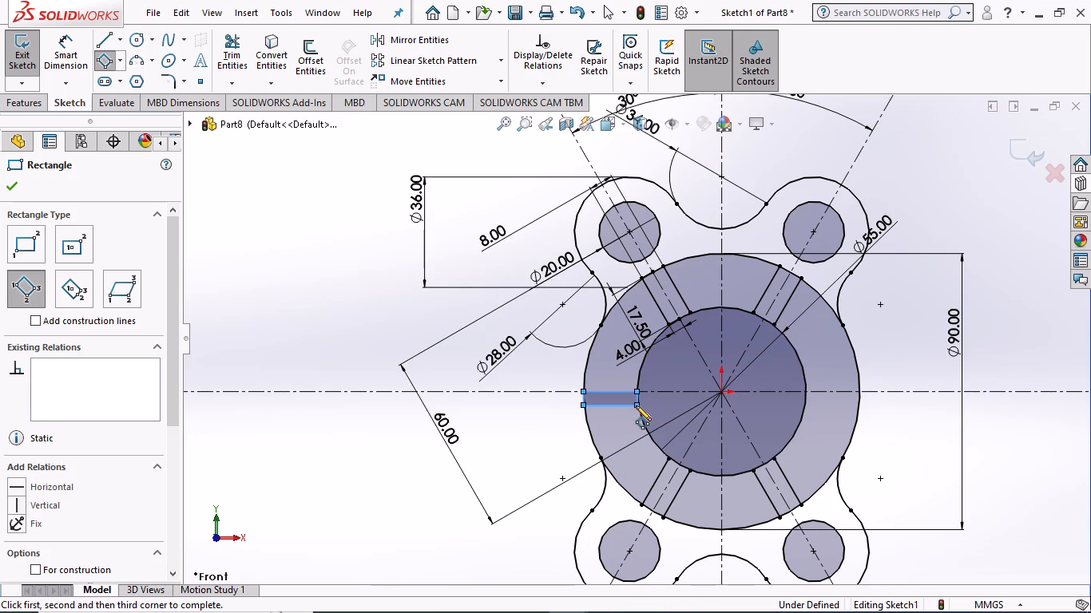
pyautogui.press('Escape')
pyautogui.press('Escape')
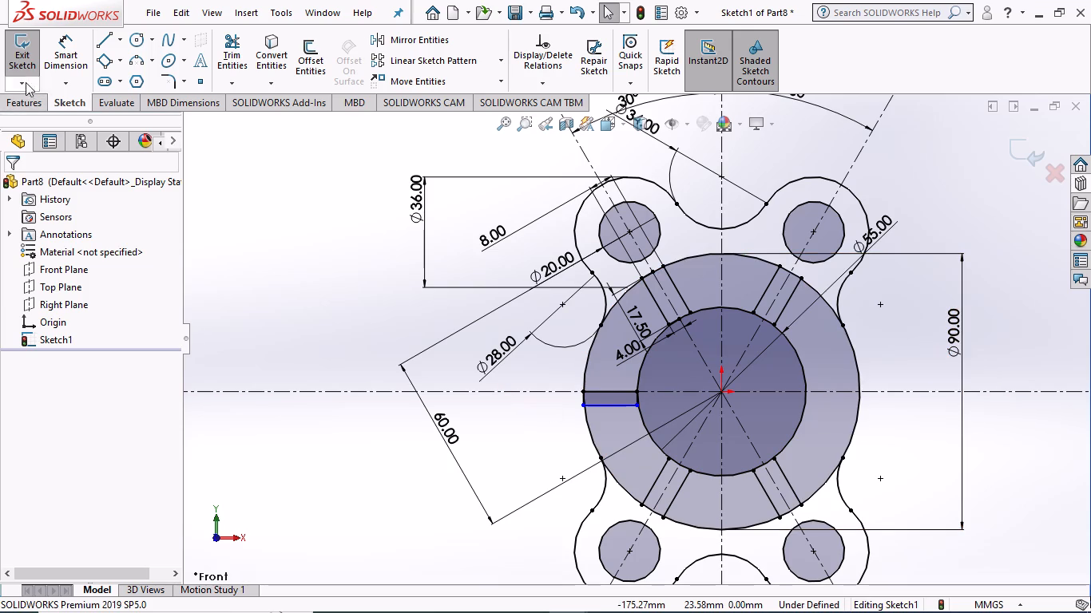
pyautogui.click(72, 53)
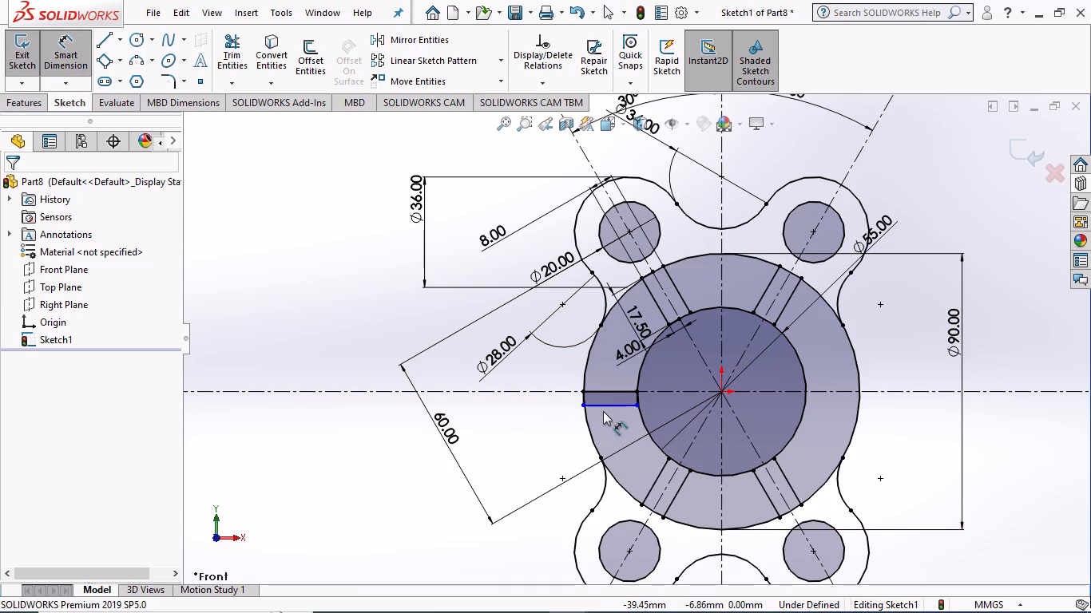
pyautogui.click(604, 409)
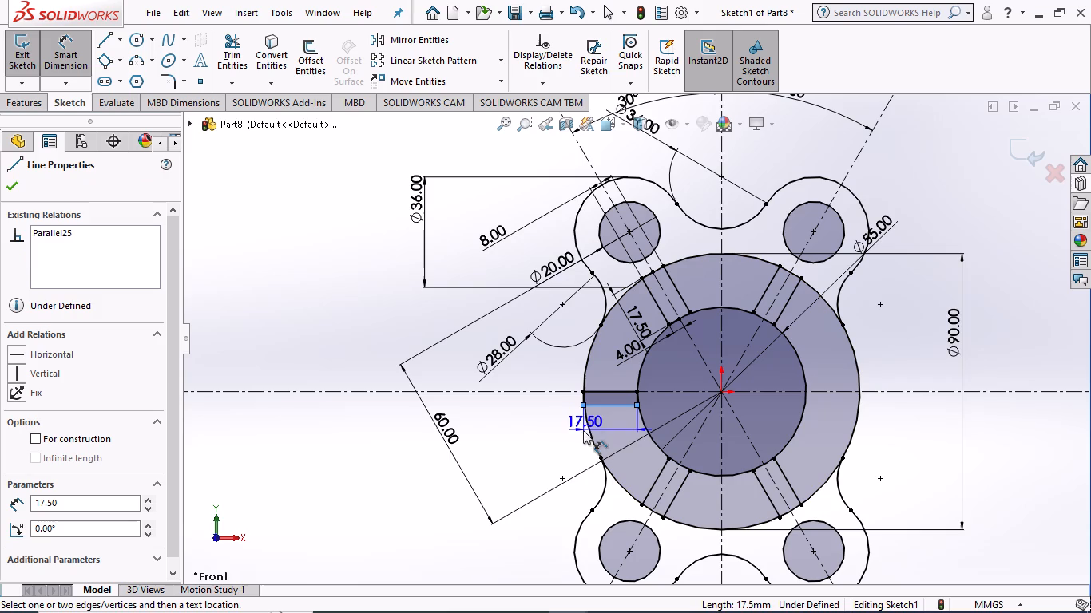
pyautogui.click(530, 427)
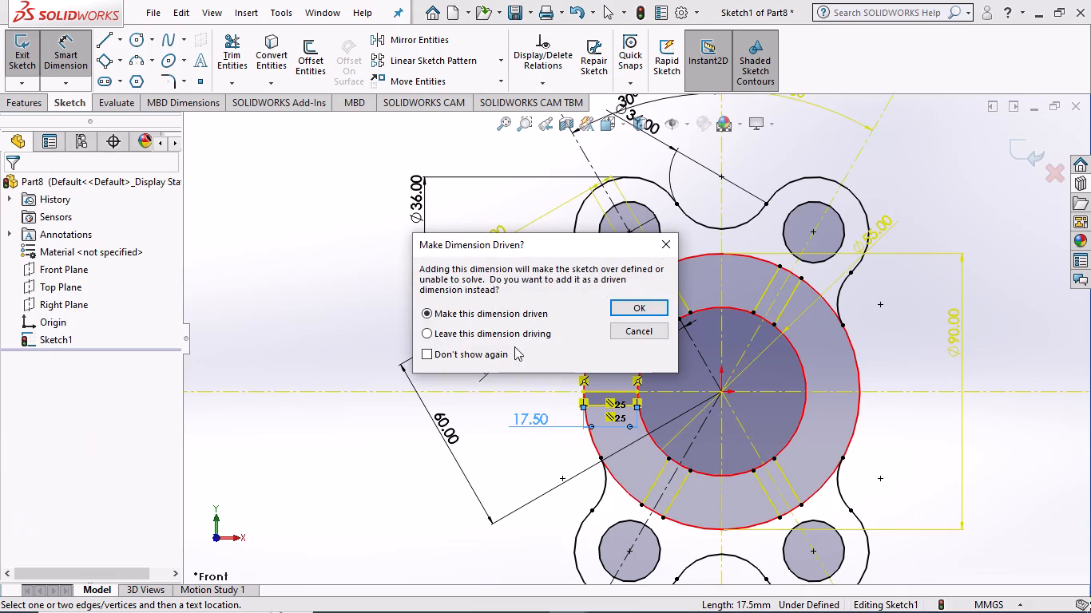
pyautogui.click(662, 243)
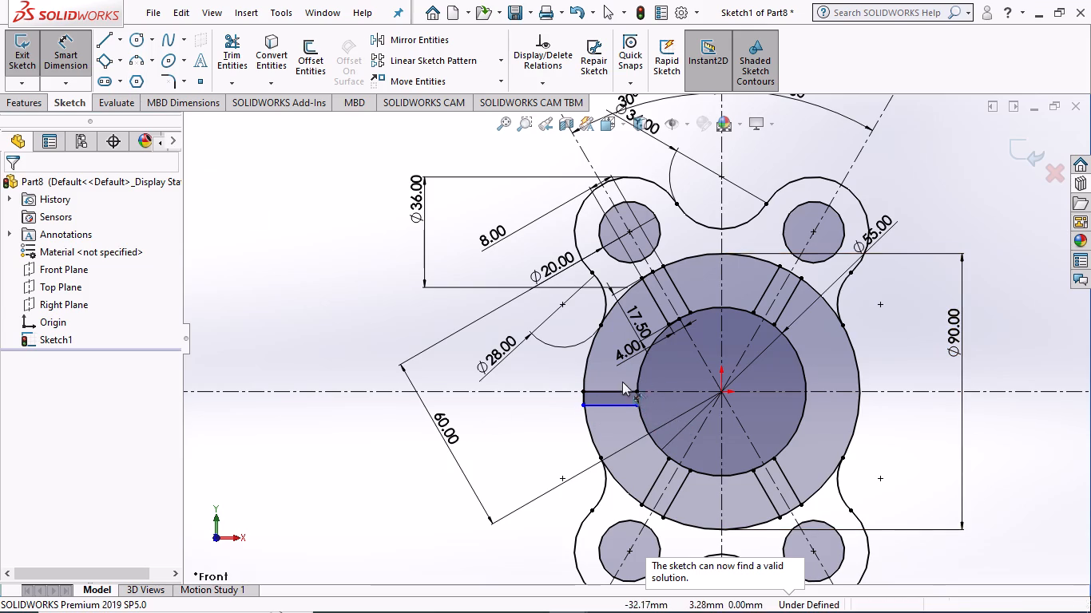
# Dimension the short side of the rectangle below the left horizontal centerline as 4 mm, placing the dimension outside the 90 mm circle.
pyautogui.click(637, 397)
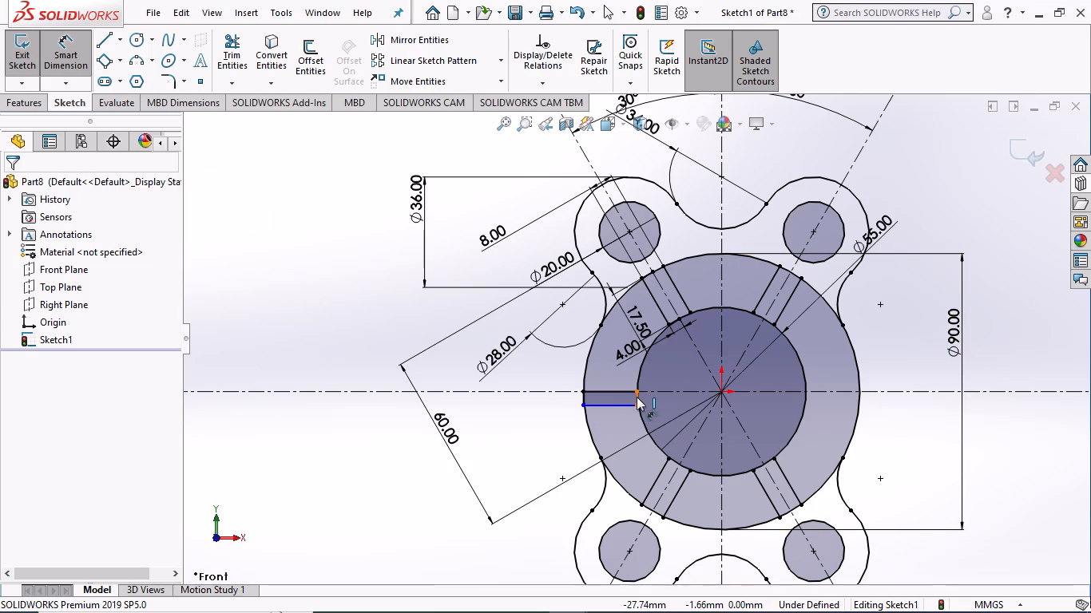
pyautogui.click(559, 440)
pyautogui.press('4')
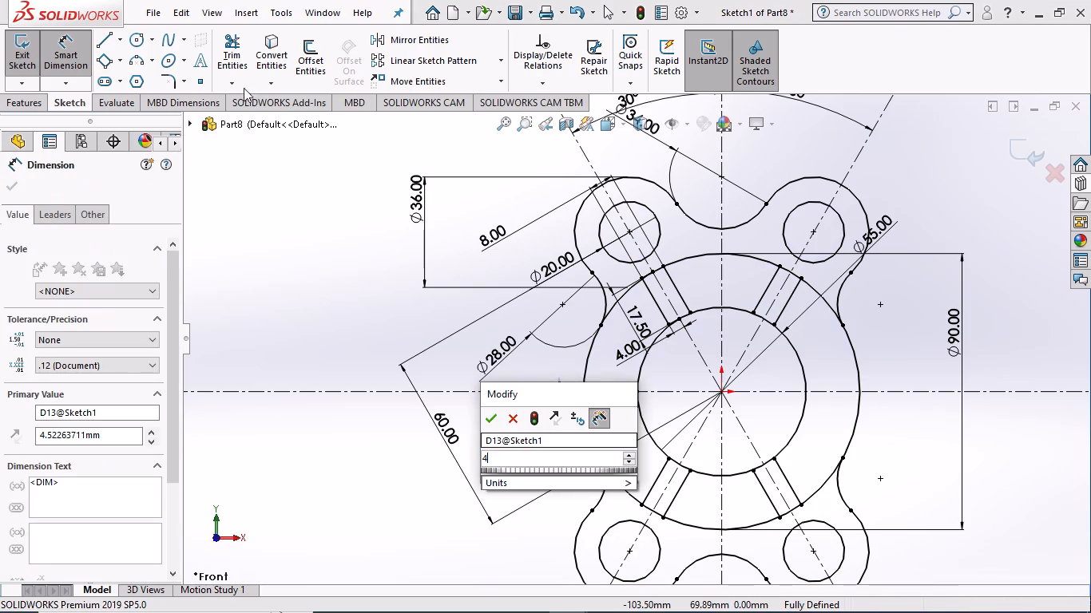
pyautogui.press('Return')
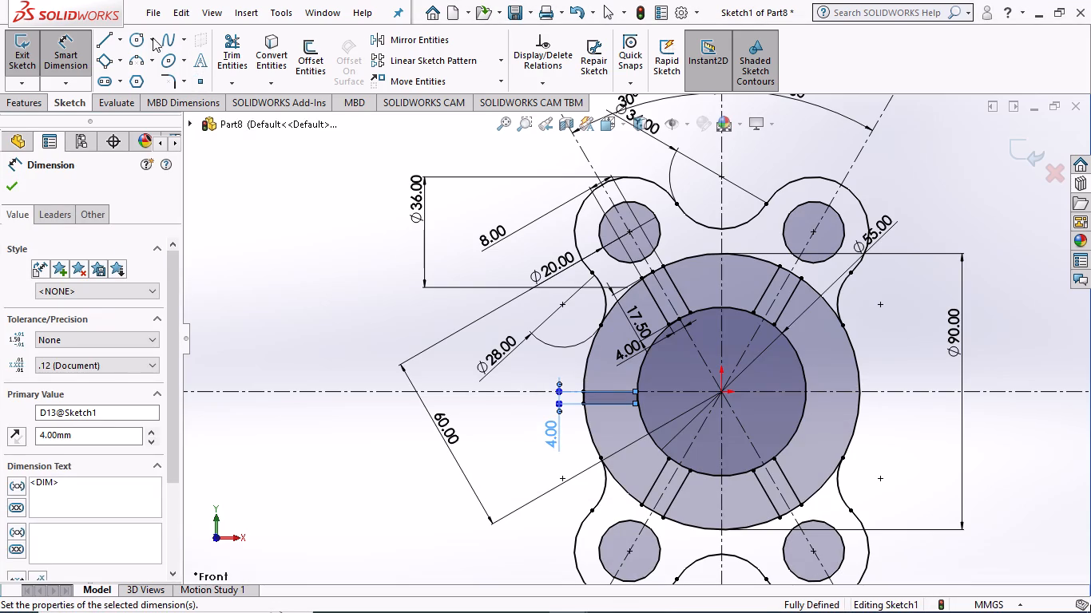
pyautogui.click(328, 324)
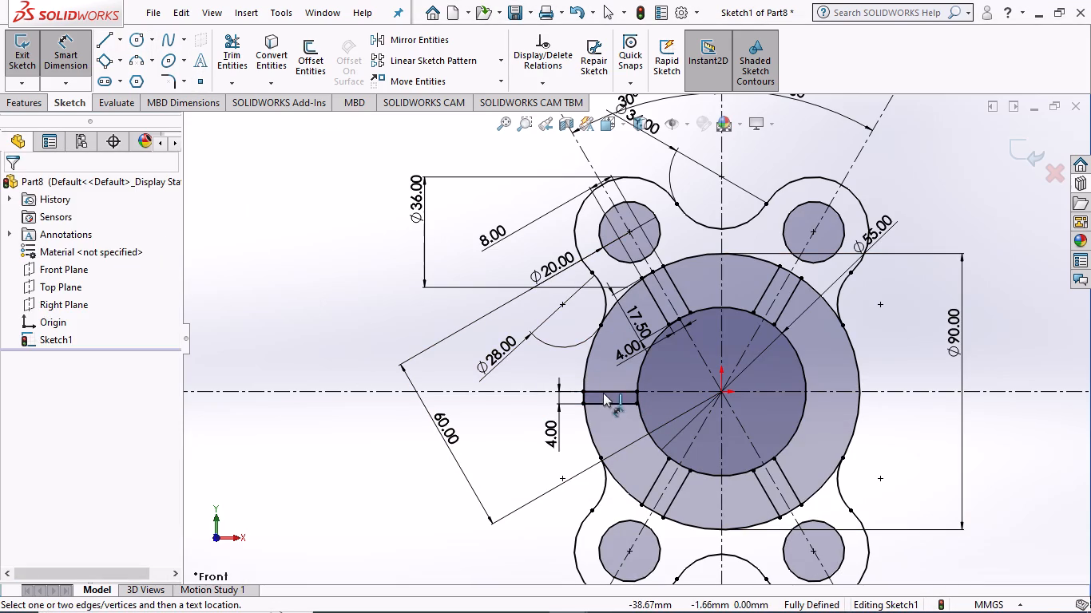
# Delete the rectangle's long side that lies on the horizontal centerline.
pyautogui.click(603, 388)
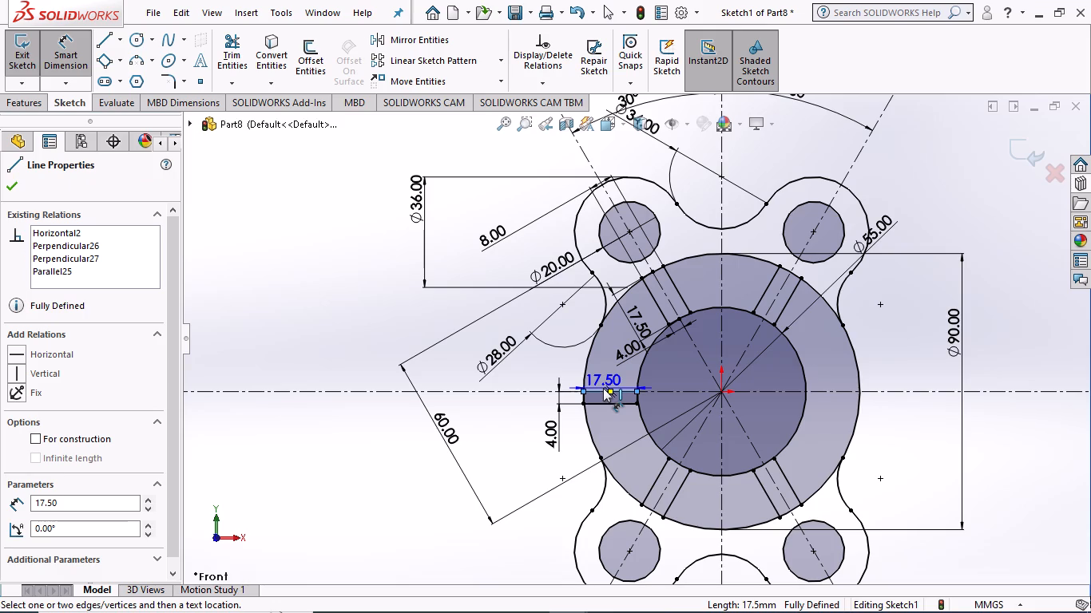
pyautogui.press('Delete')
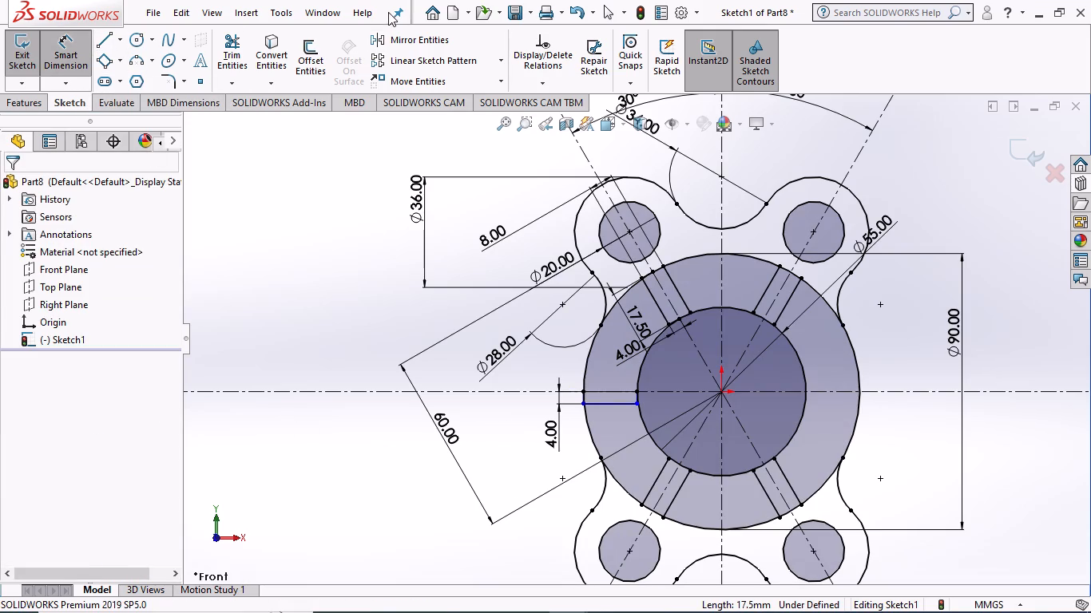
# Mirror the rectangle's remaining lower long line about the horizontal centerline, keeping the original.
pyautogui.click(410, 38)
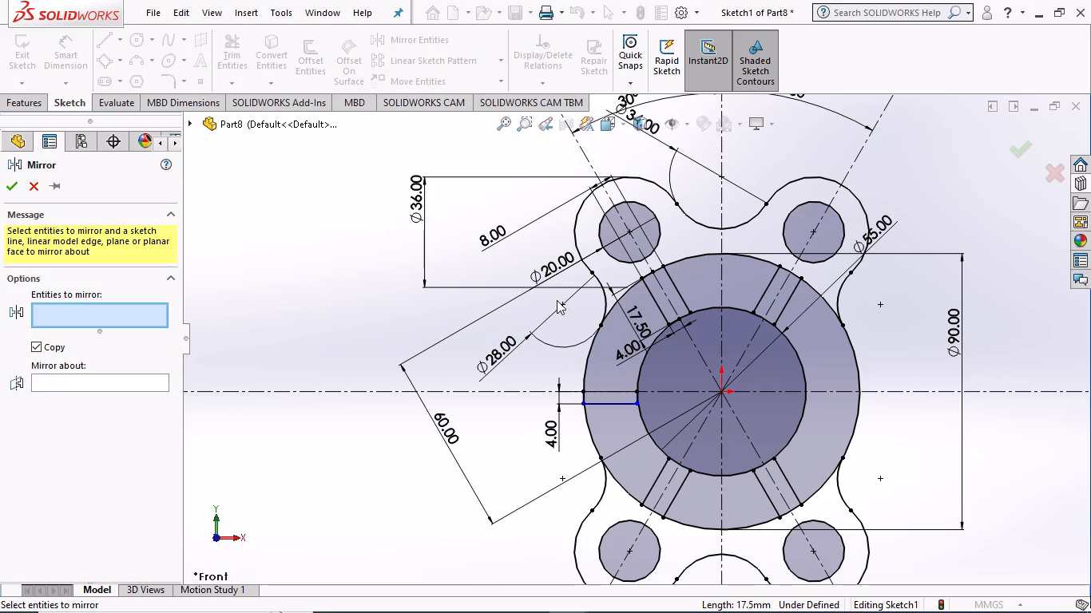
pyautogui.click(602, 405)
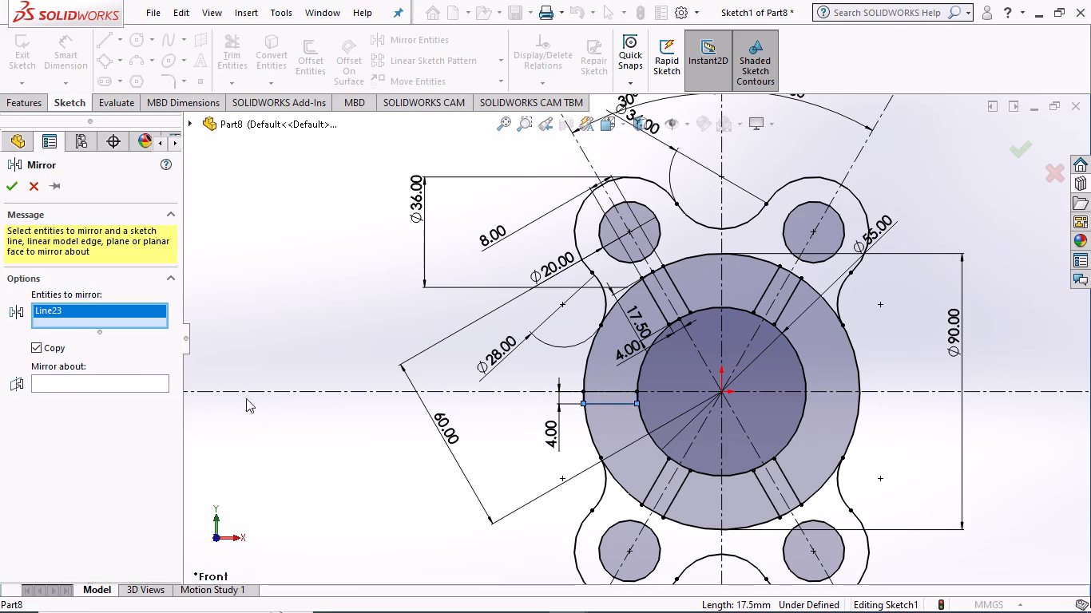
pyautogui.click(149, 382)
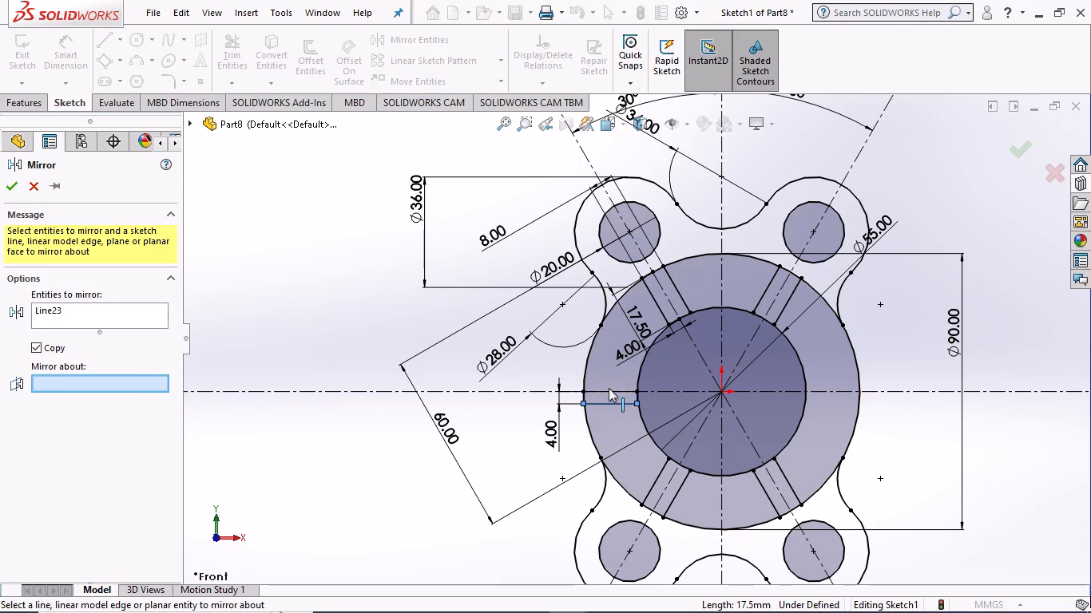
pyautogui.click(660, 389)
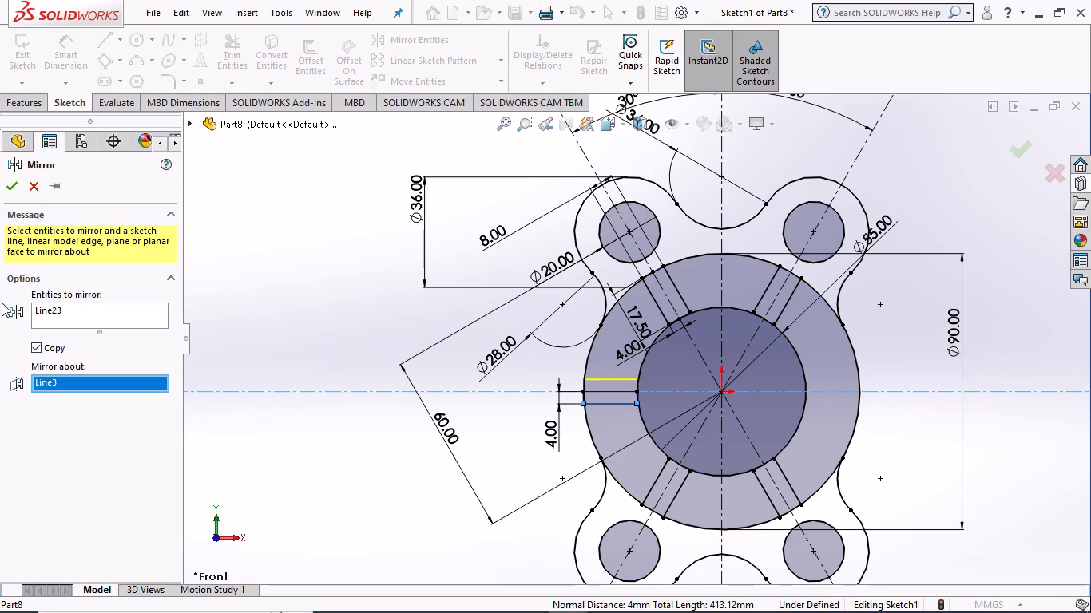
pyautogui.click(8, 181)
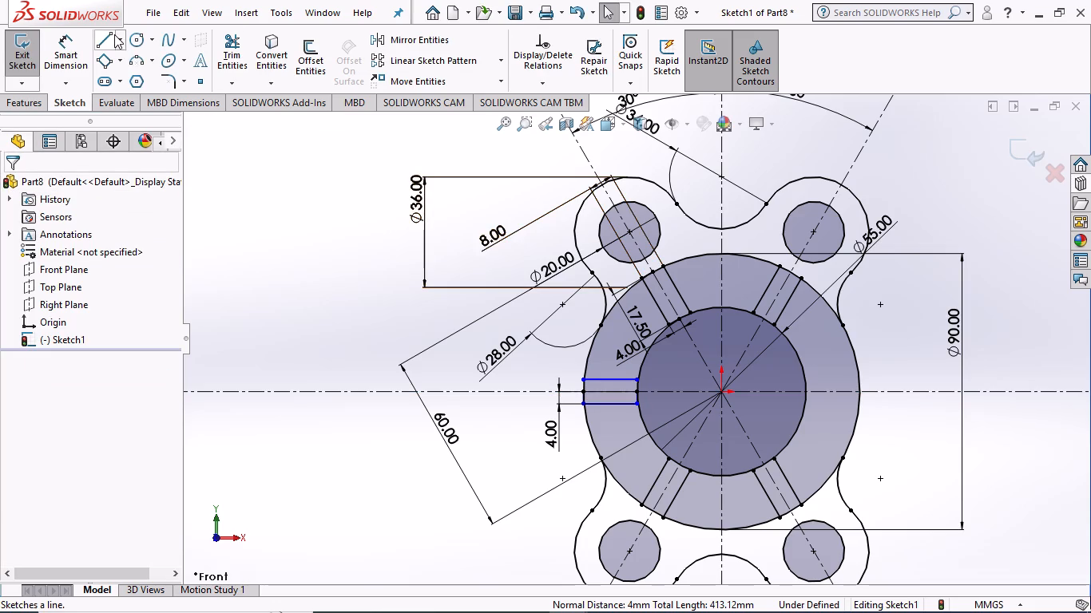
# Dimension the distance between the two long sides of the left horizontal slot as 8 mm, placing it beyond the 4 mm dimension.
pyautogui.click(58, 48)
pyautogui.click(613, 377)
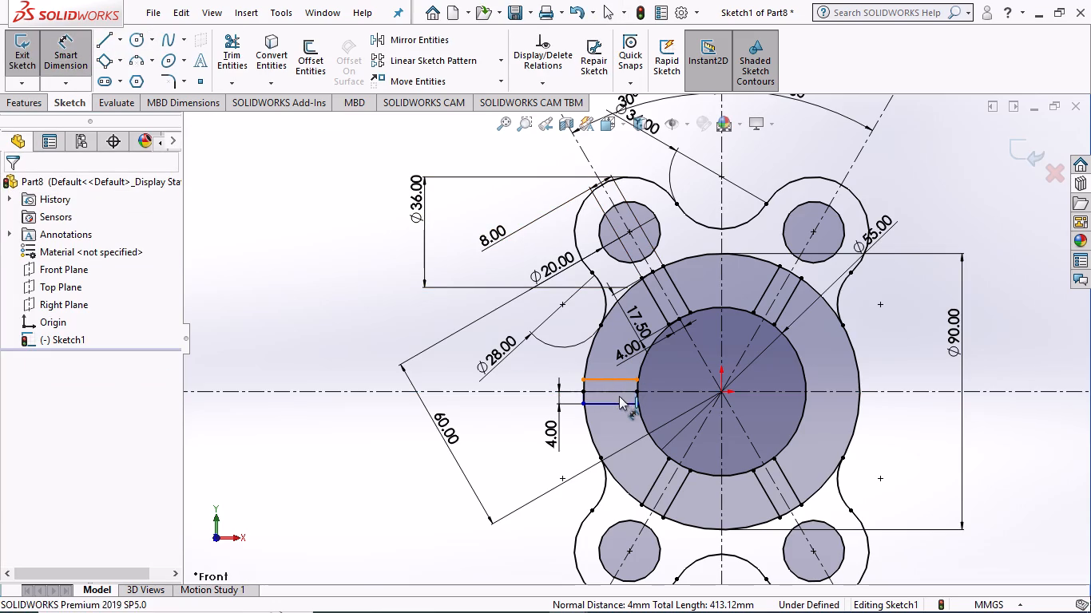
pyautogui.click(620, 401)
pyautogui.click(524, 392)
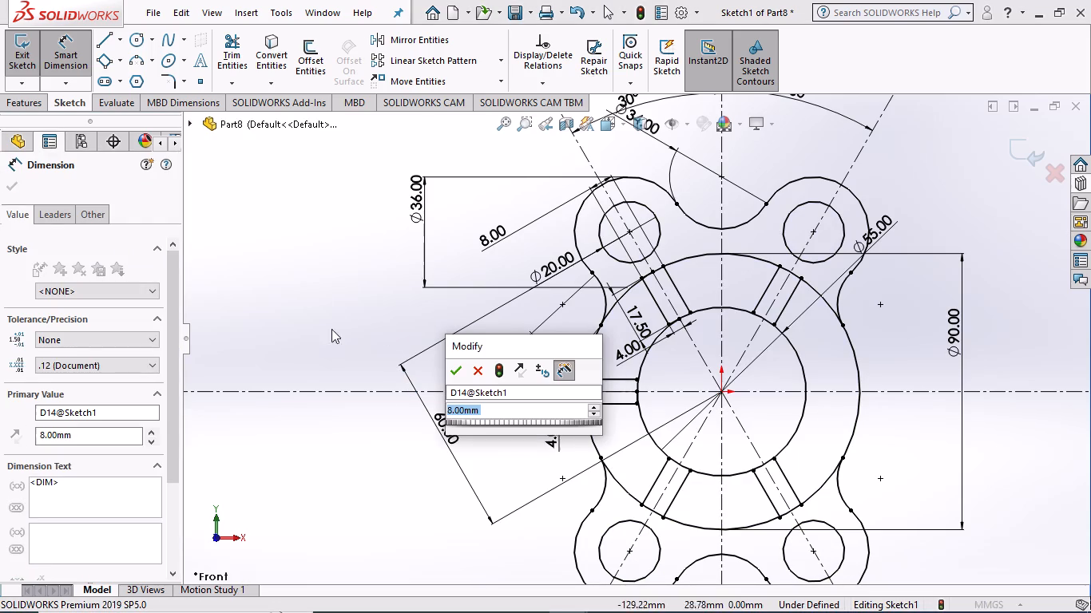
pyautogui.click(457, 372)
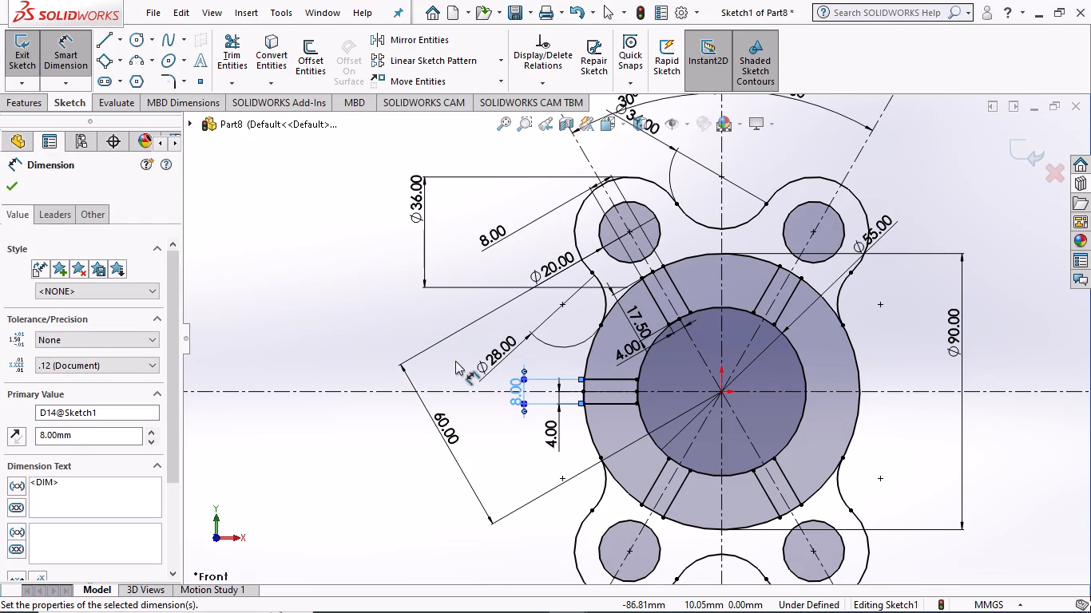
pyautogui.click(372, 355)
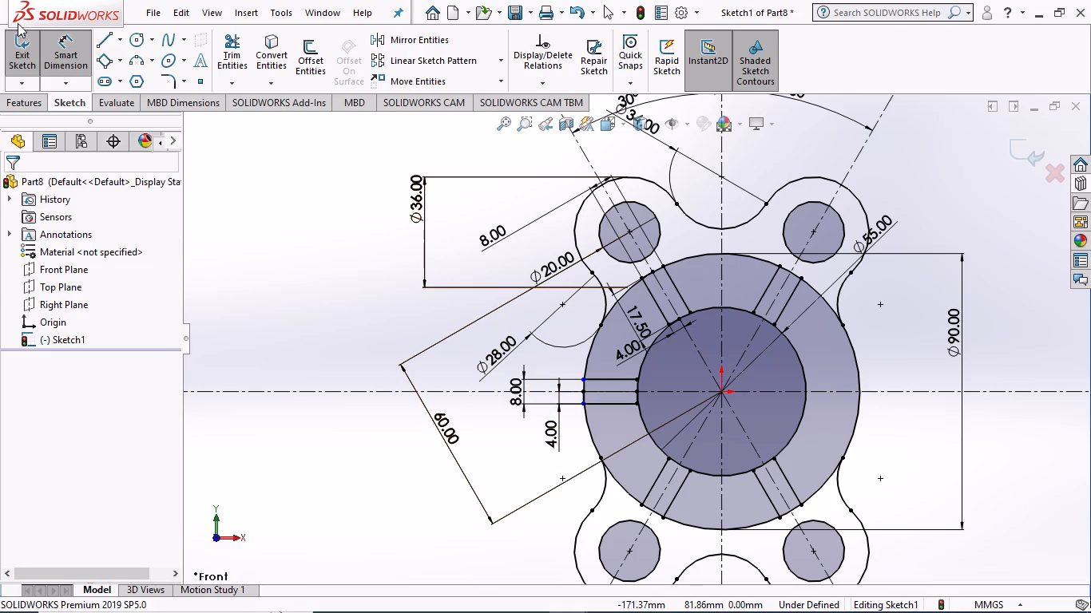
pyautogui.click(53, 47)
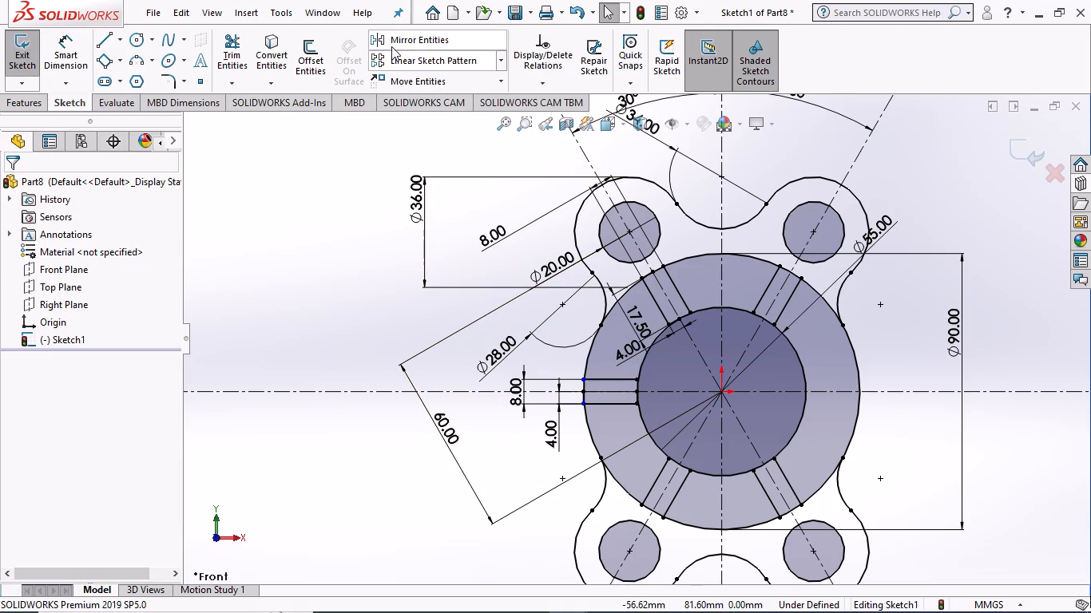
# Mirror the two long lines of the left horizontal slot about the vertical centerline, keeping the originals.
pyautogui.click(391, 42)
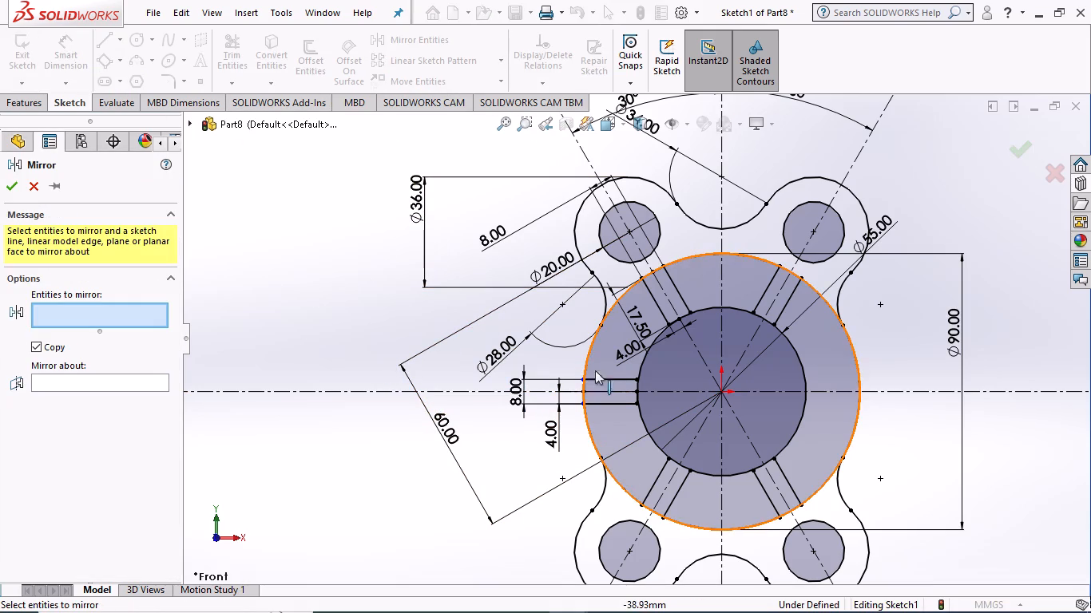
pyautogui.click(591, 400)
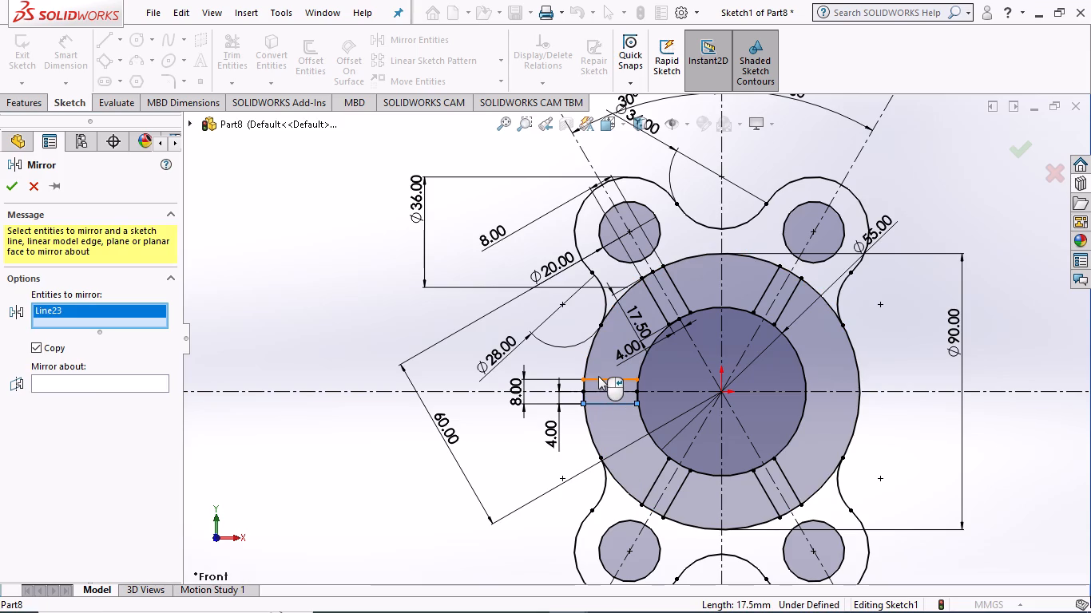
pyautogui.click(598, 376)
pyautogui.click(74, 388)
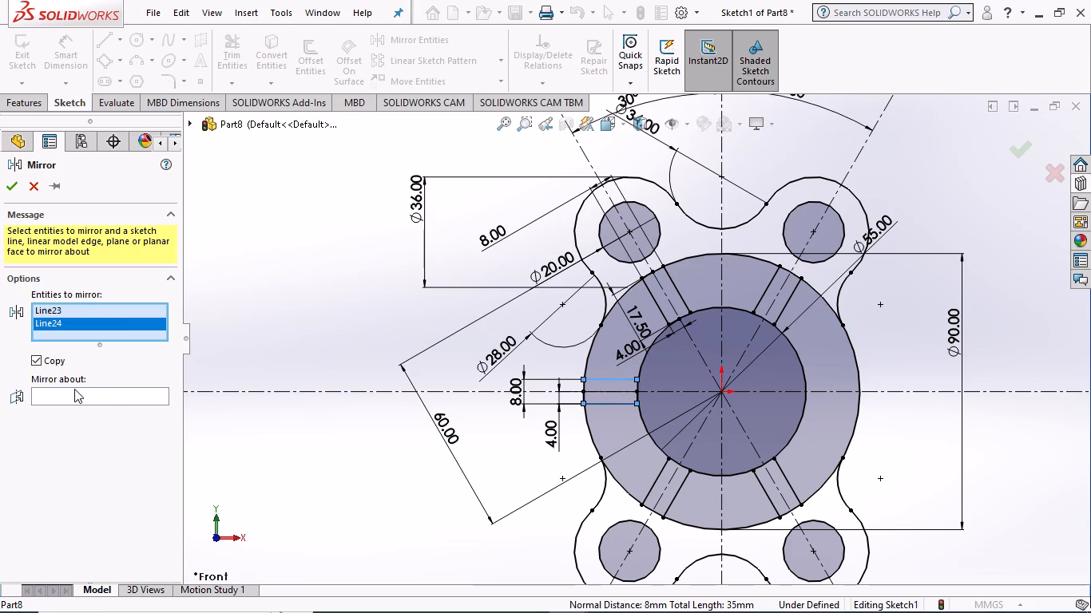
pyautogui.click(74, 399)
pyautogui.click(76, 399)
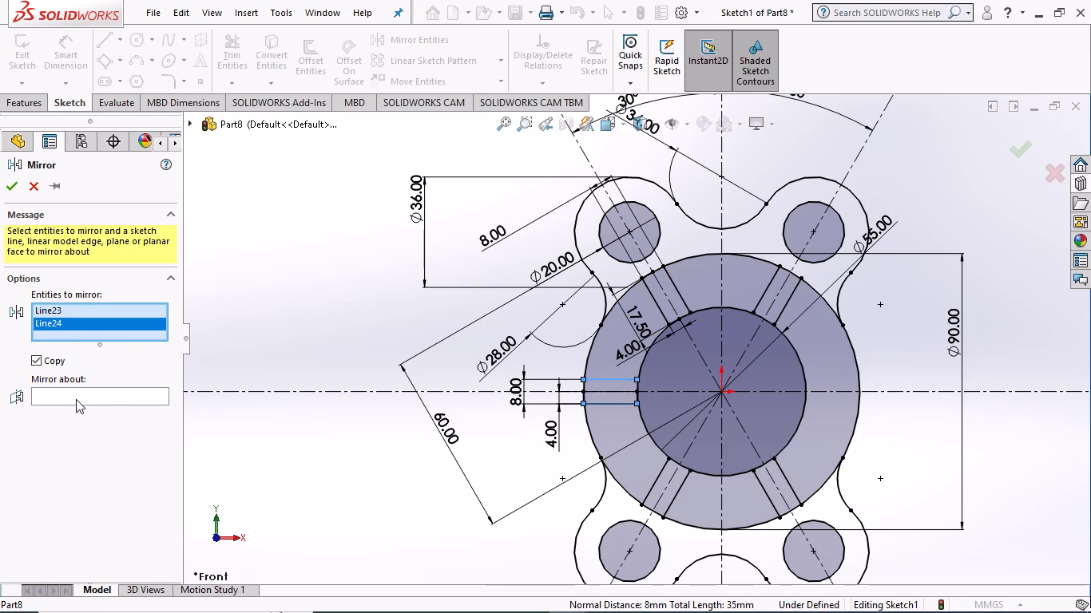
pyautogui.click(73, 394)
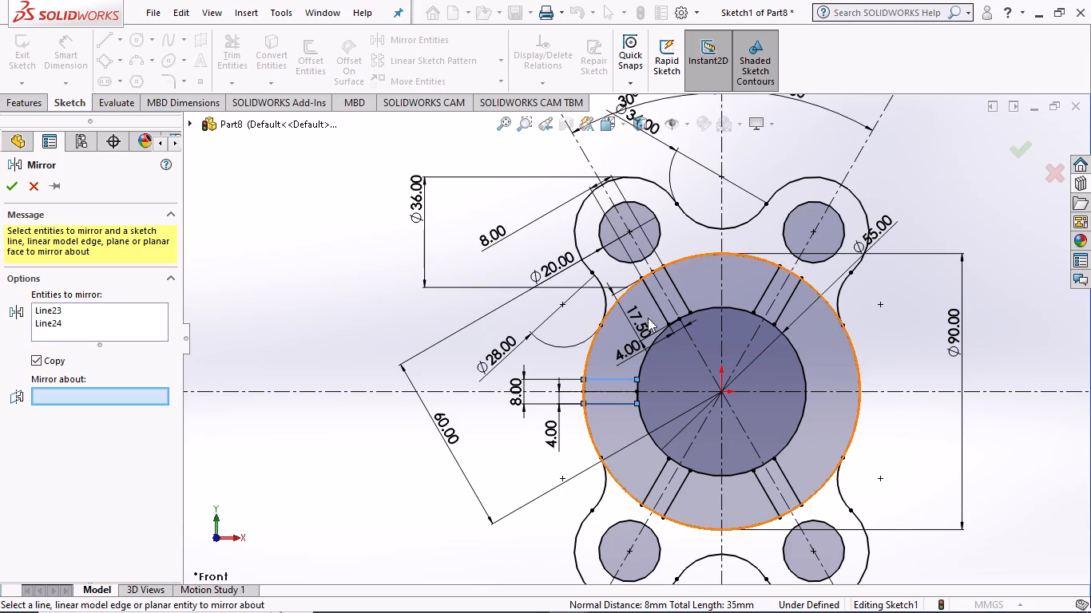
pyautogui.click(718, 268)
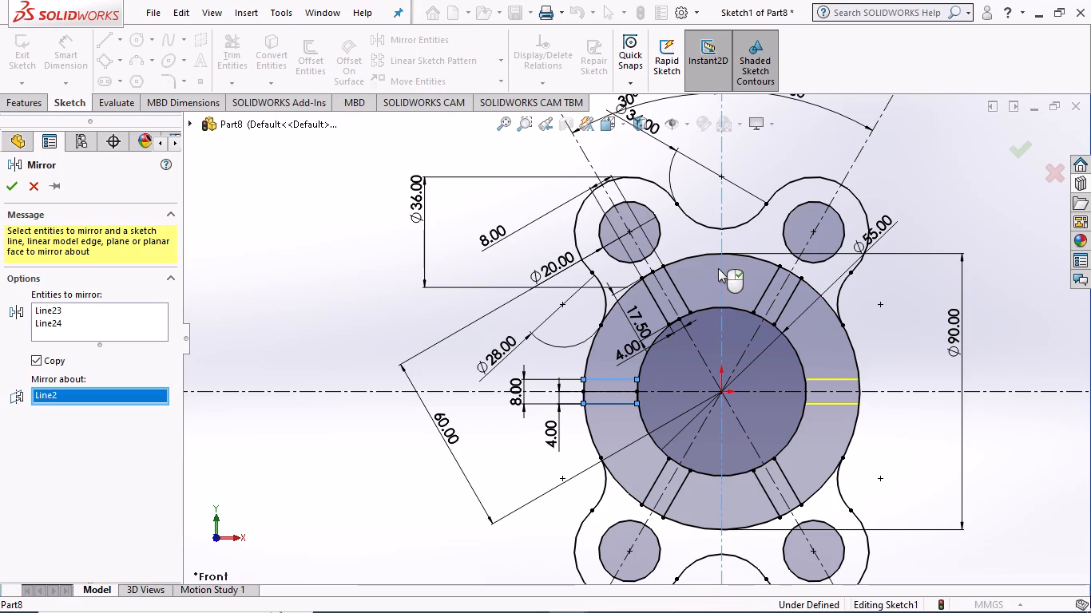
pyautogui.click(18, 192)
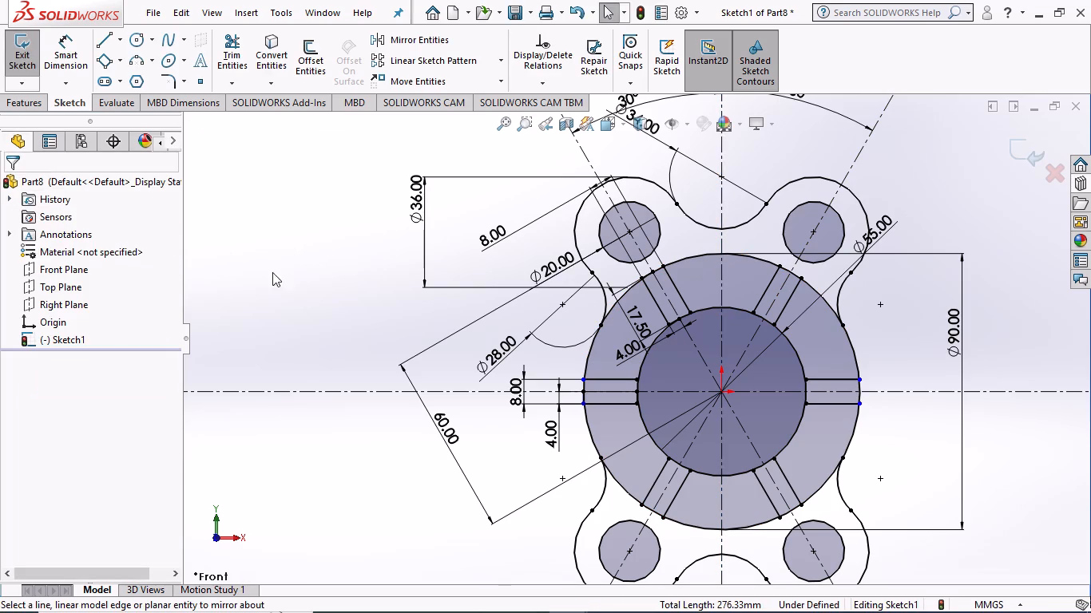
# Delete all entities, dimensions and centerlines of the flange profile from the open sketch.
pyautogui.scroll(2, 528, 453)
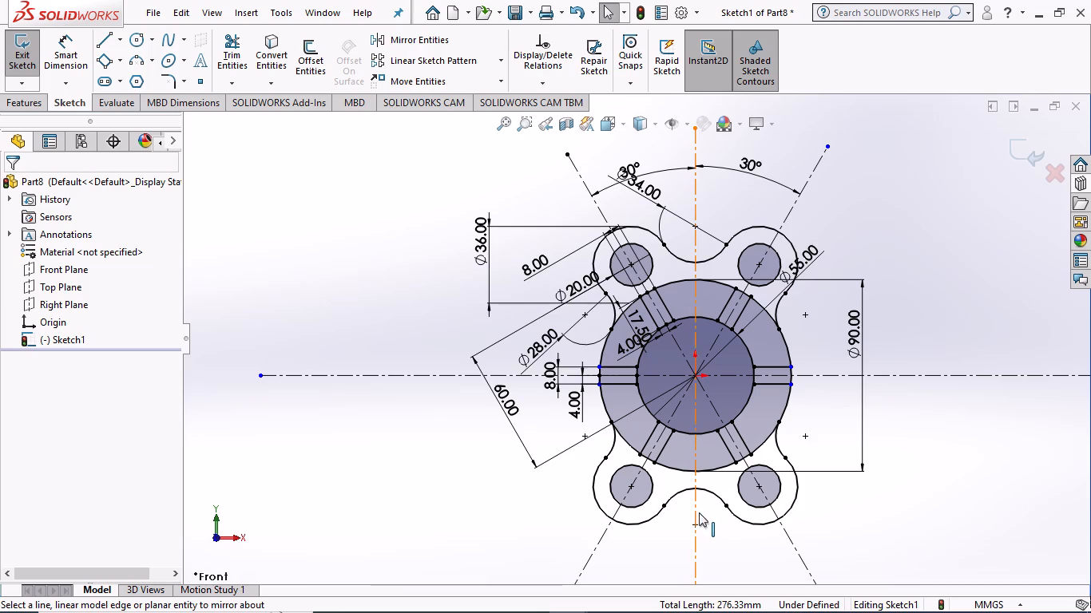
pyautogui.scroll(-1, 714, 531)
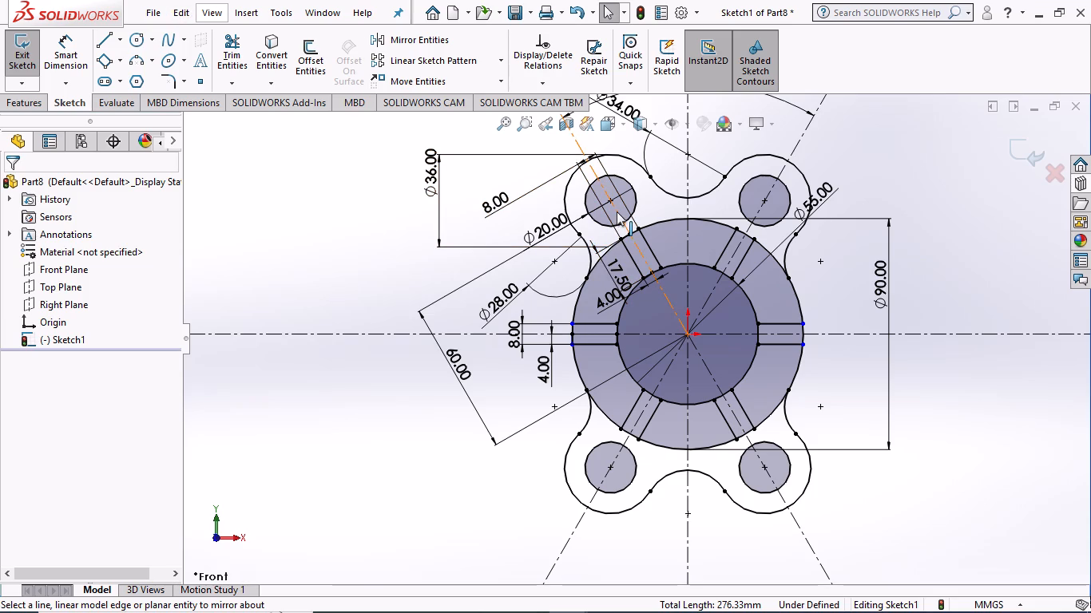
pyautogui.scroll(1, 614, 207)
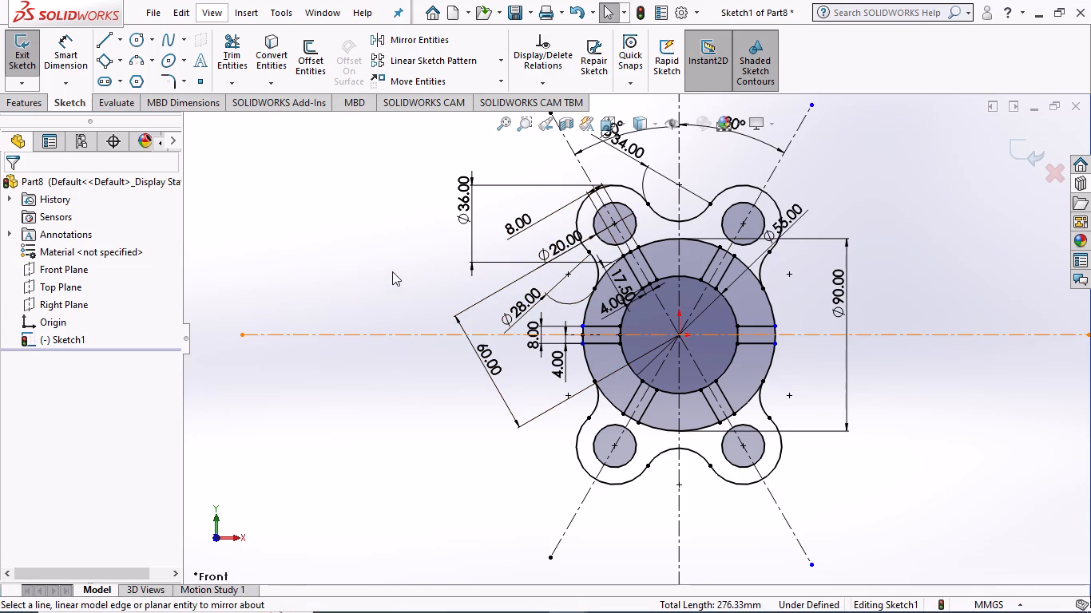
pyautogui.scroll(3, 396, 260)
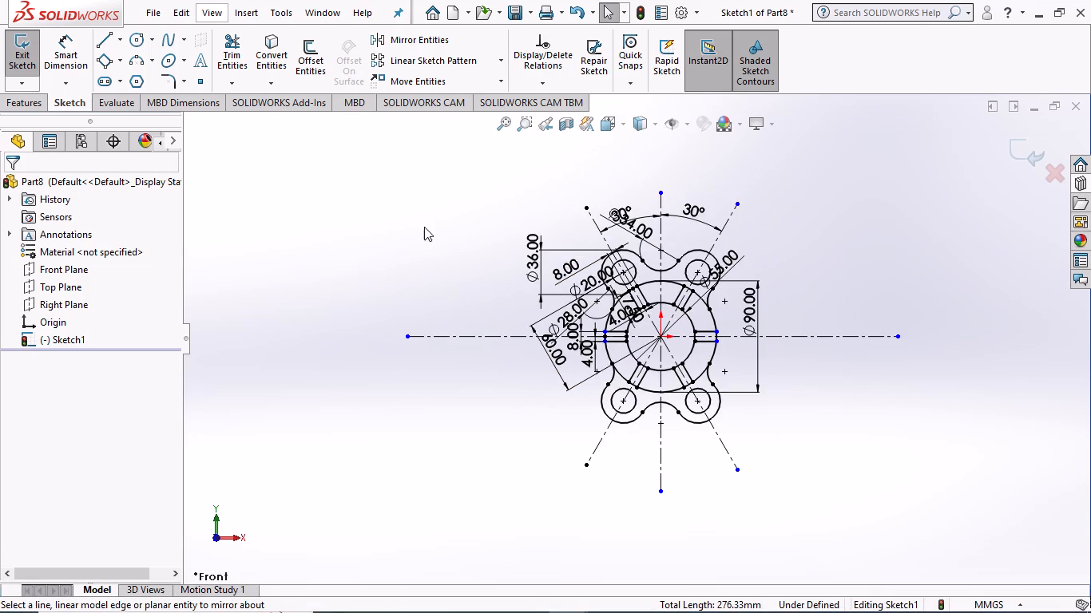
pyautogui.click(402, 210)
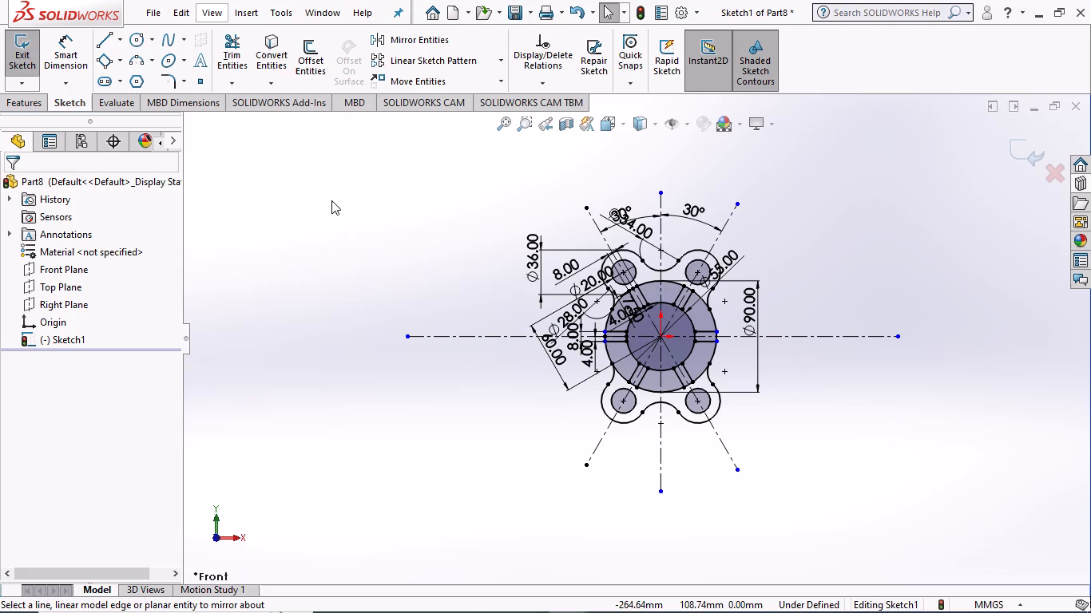
pyautogui.moveTo(313, 176); pyautogui.dragTo(732, 193)
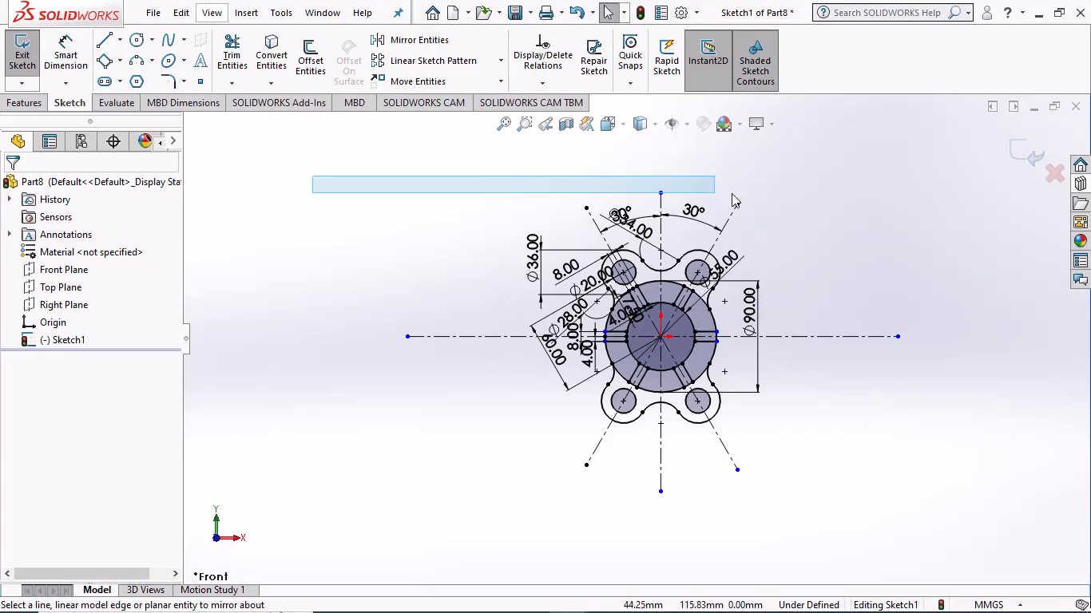
pyautogui.moveTo(732, 193); pyautogui.dragTo(899, 376)
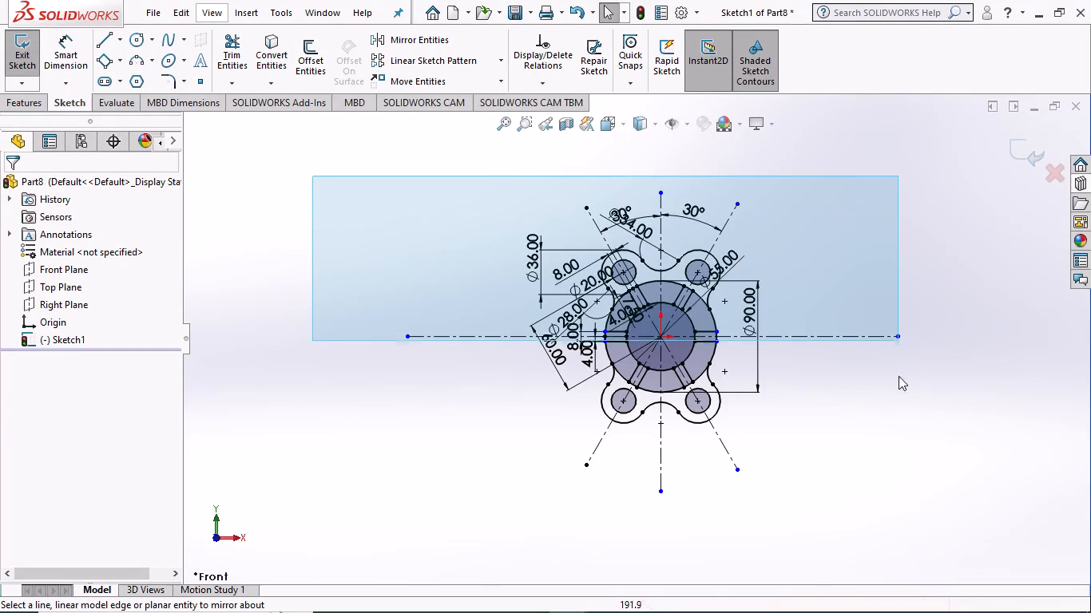
pyautogui.moveTo(899, 376); pyautogui.dragTo(918, 509)
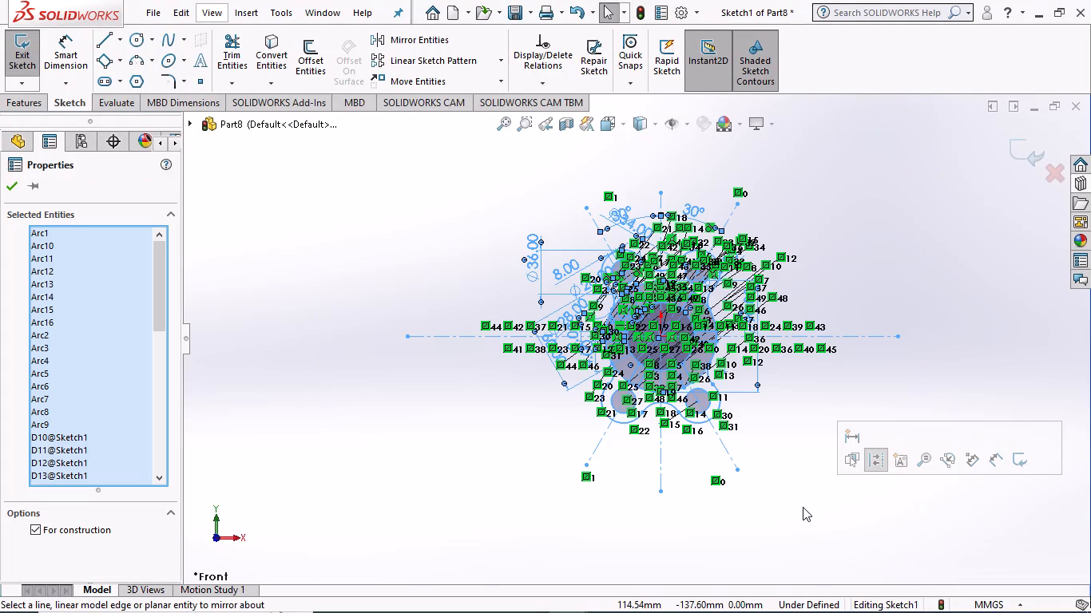
pyautogui.rightClick(680, 444)
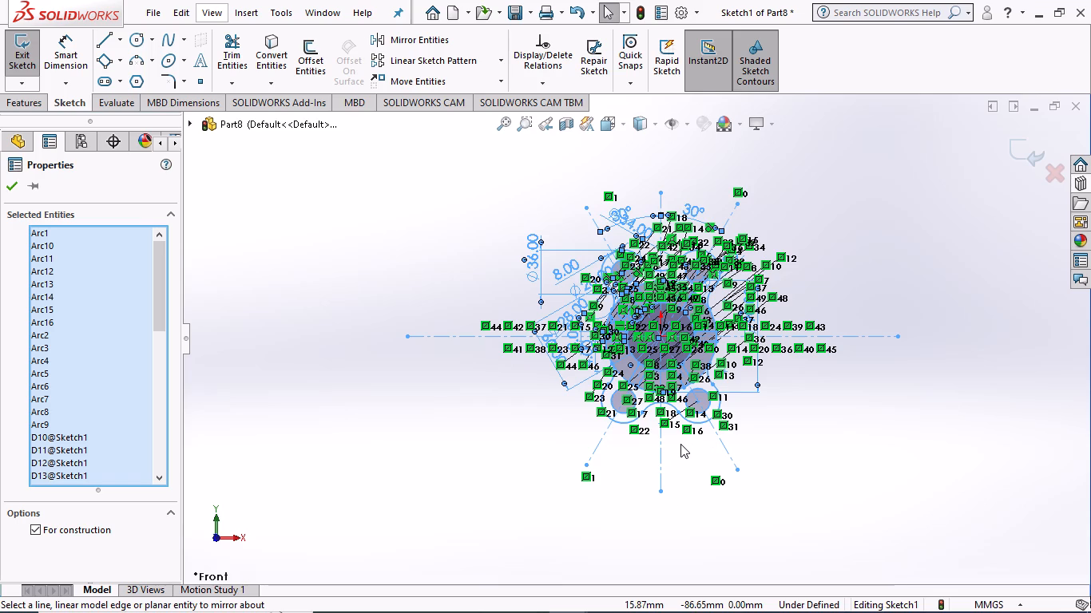
pyautogui.click(692, 541)
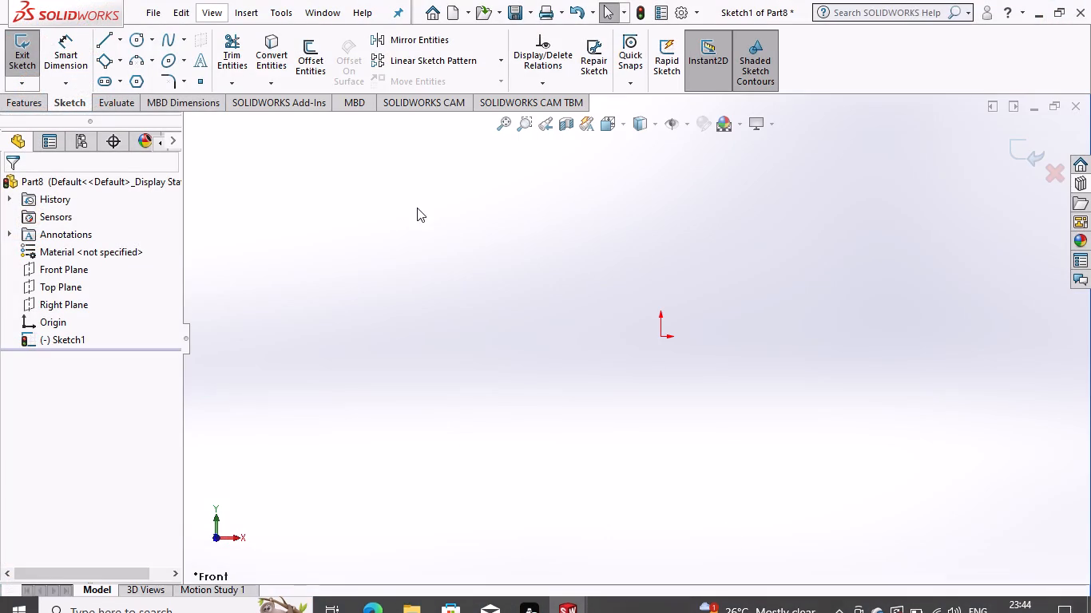
# Sketch a vertical centerline about 335 mm long passing through the origin.
pyautogui.click(117, 43)
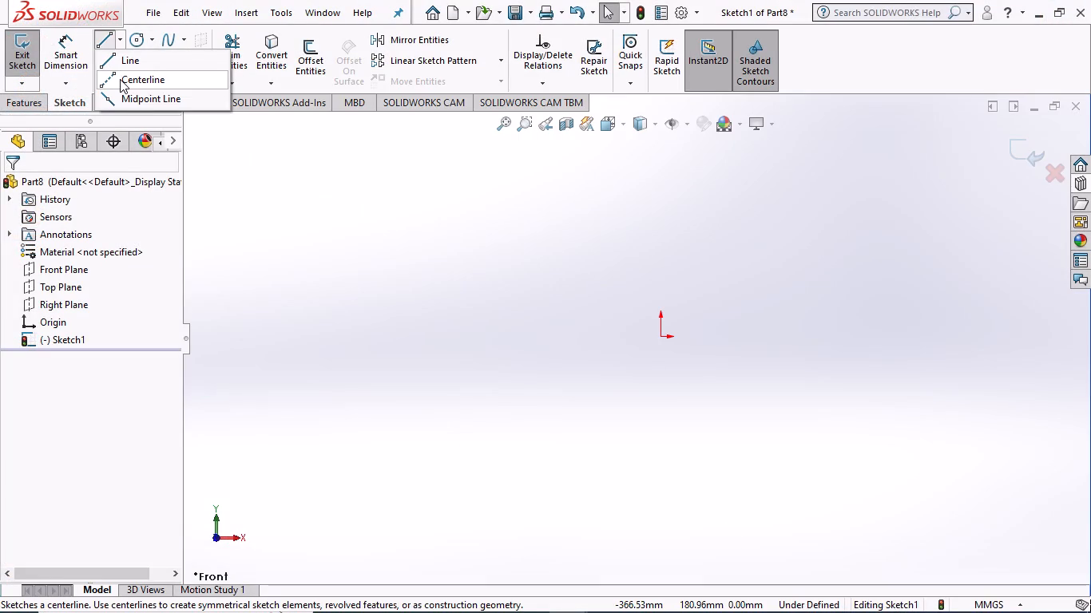
pyautogui.click(120, 79)
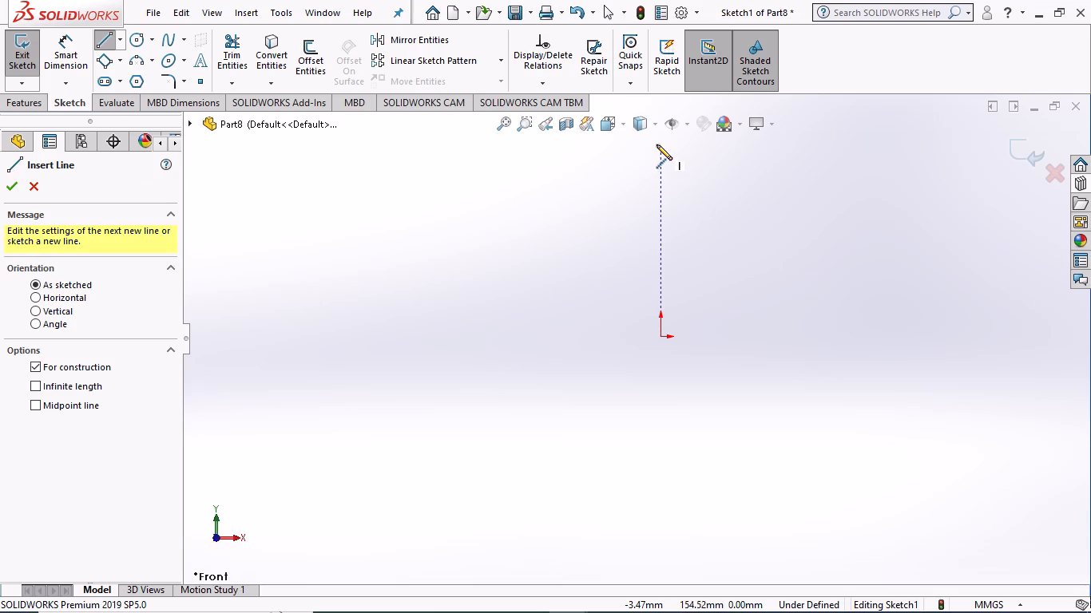
pyautogui.click(661, 138)
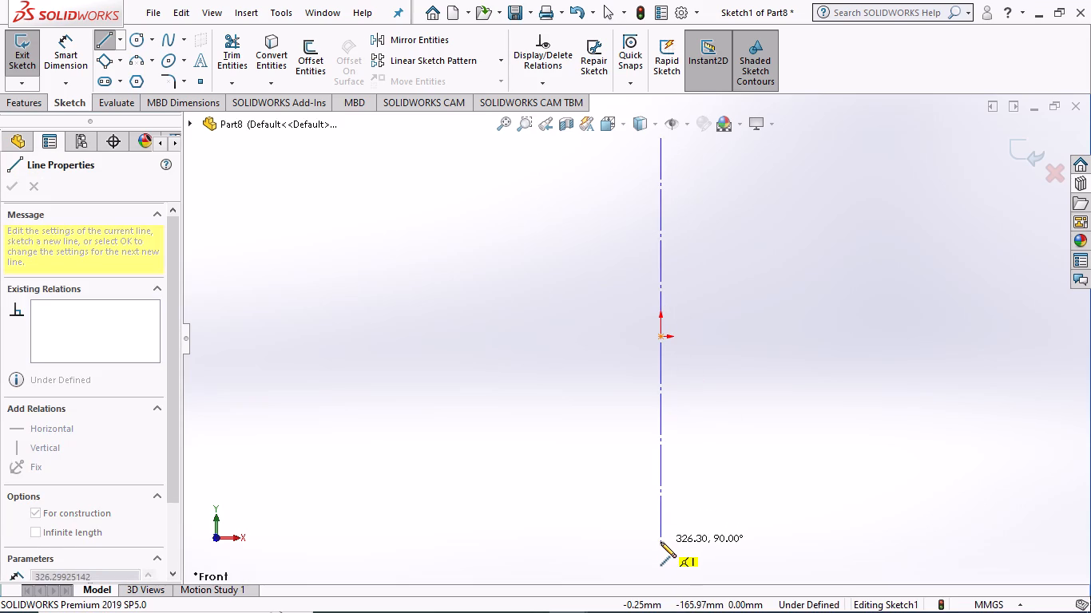
pyautogui.click(661, 552)
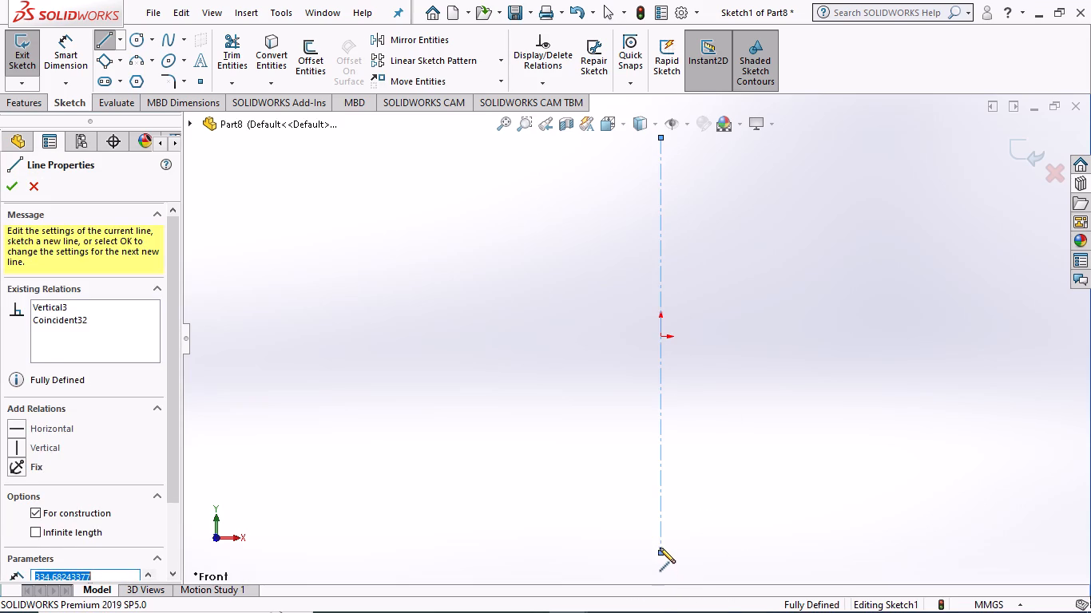
pyautogui.press('Escape')
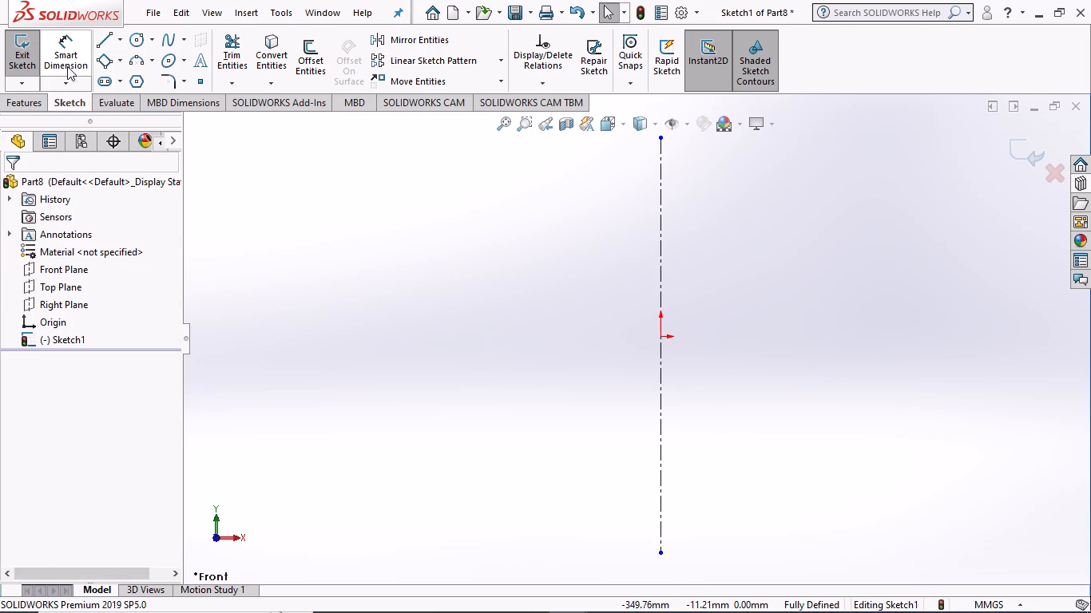
# Sketch a horizontal centerline about 513 mm long passing through the origin.
pyautogui.click(120, 41)
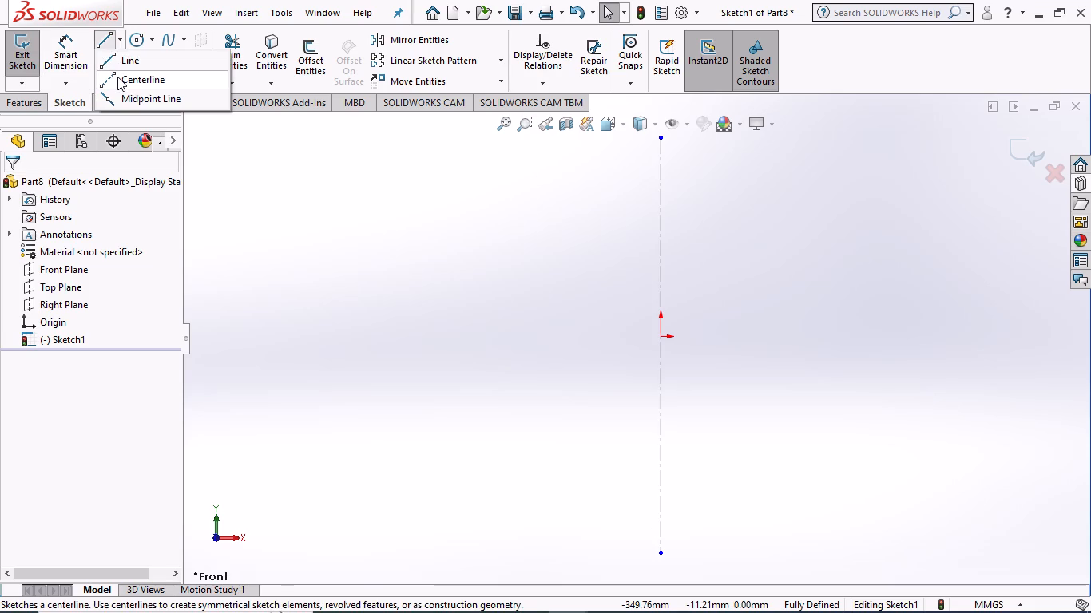
pyautogui.click(117, 77)
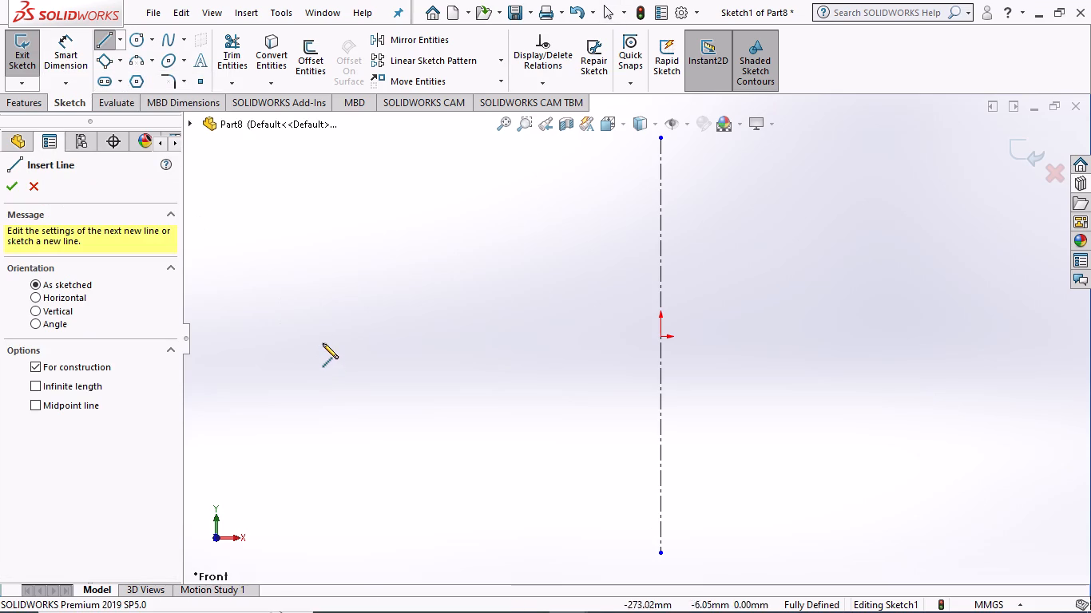
pyautogui.click(303, 334)
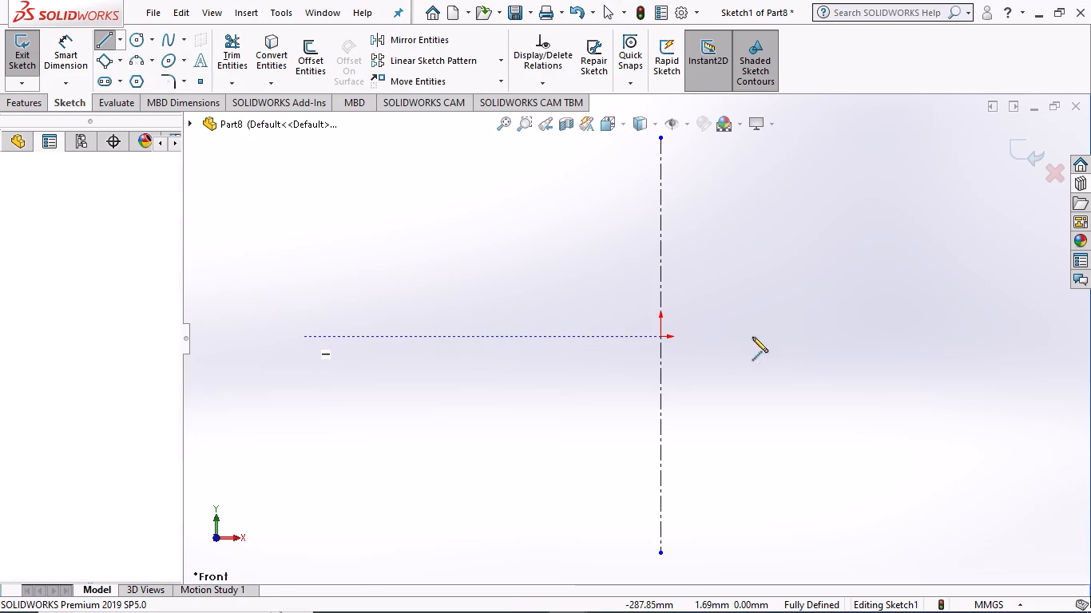
pyautogui.click(938, 335)
pyautogui.press('Escape')
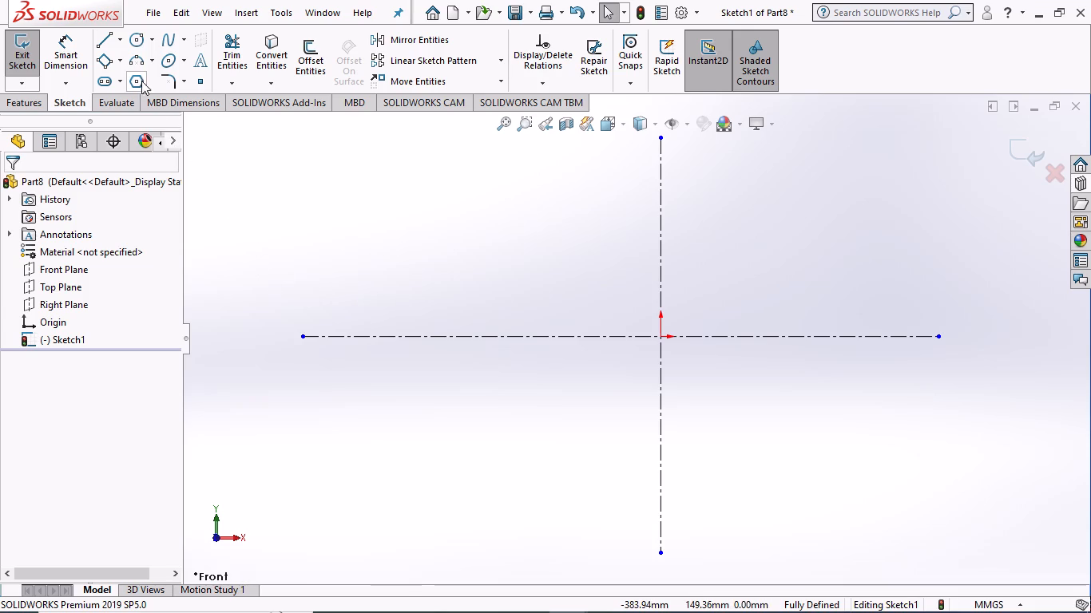
# Sketch a circle centred on the origin with a radius of about 97 mm.
pyautogui.click(131, 40)
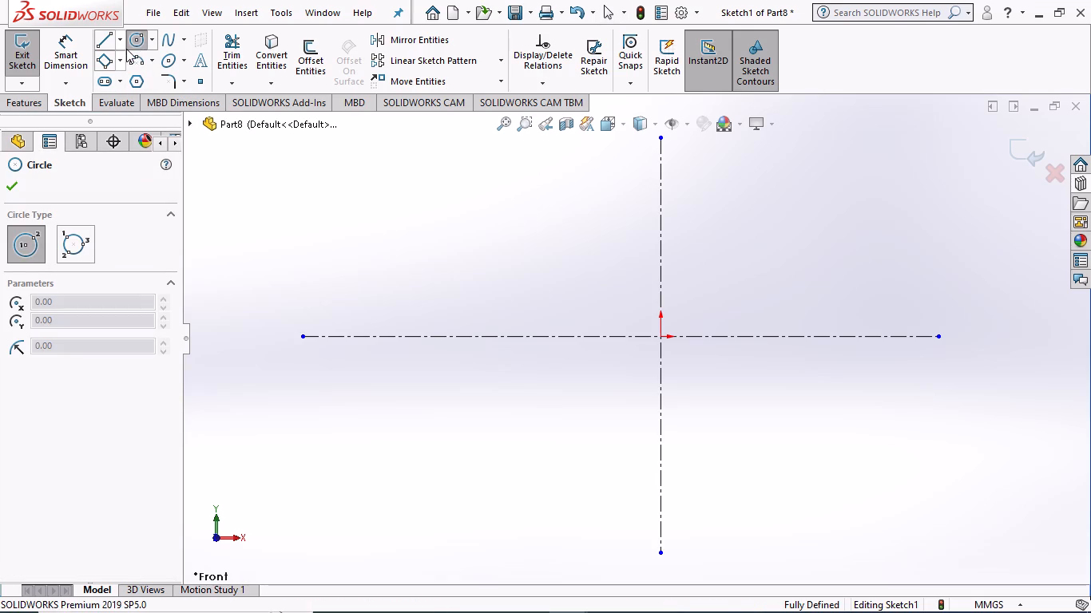
pyautogui.click(658, 337)
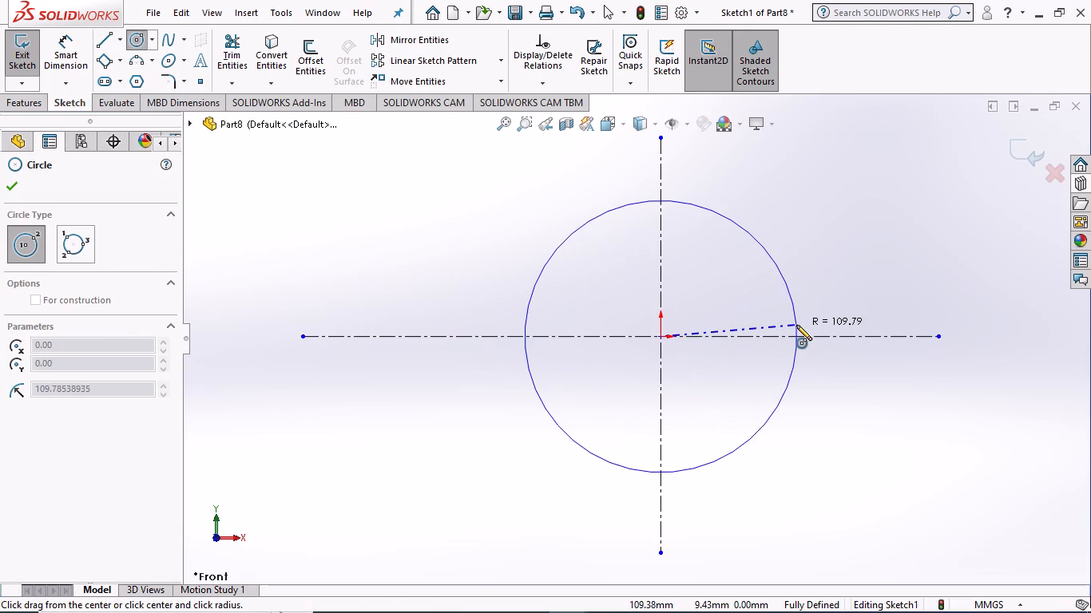
pyautogui.click(781, 327)
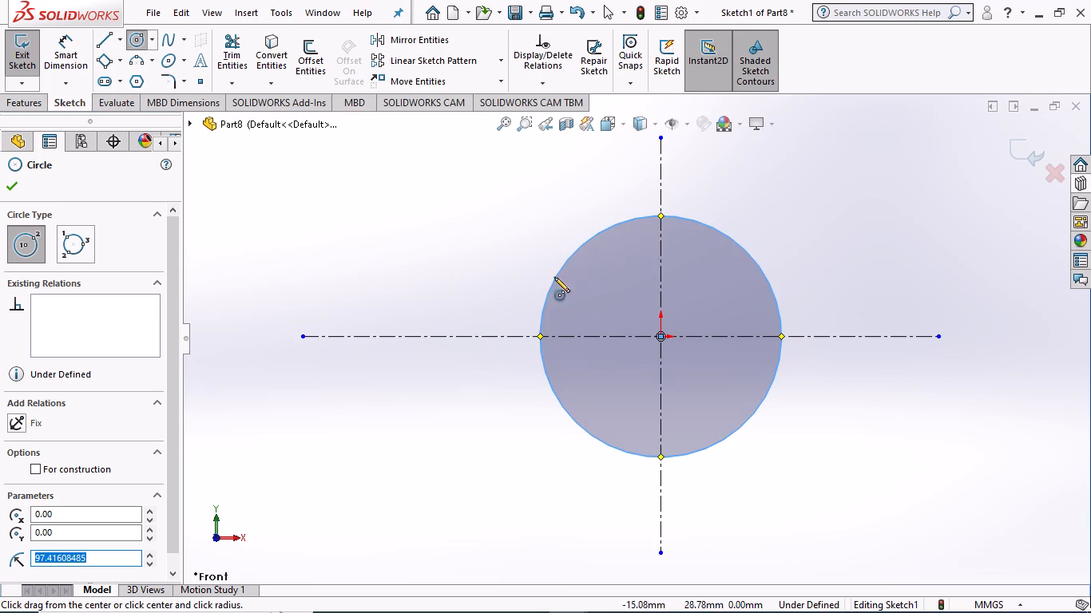
pyautogui.press('Escape')
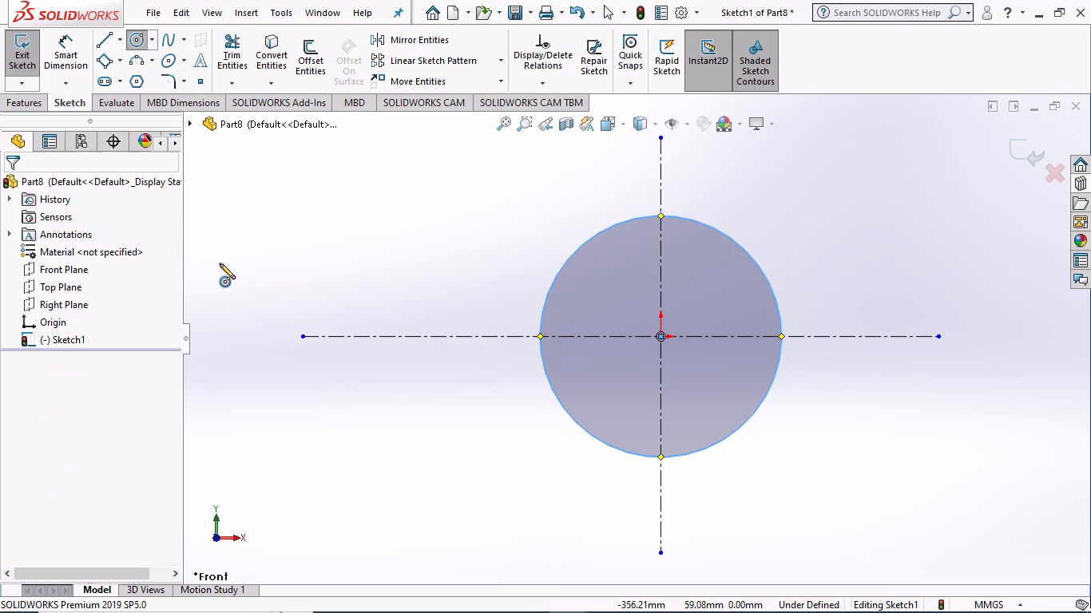
# Dimension the circle's diameter as 84 mm, placing the dimension outside the circle above the horizontal centerline.
pyautogui.click(68, 68)
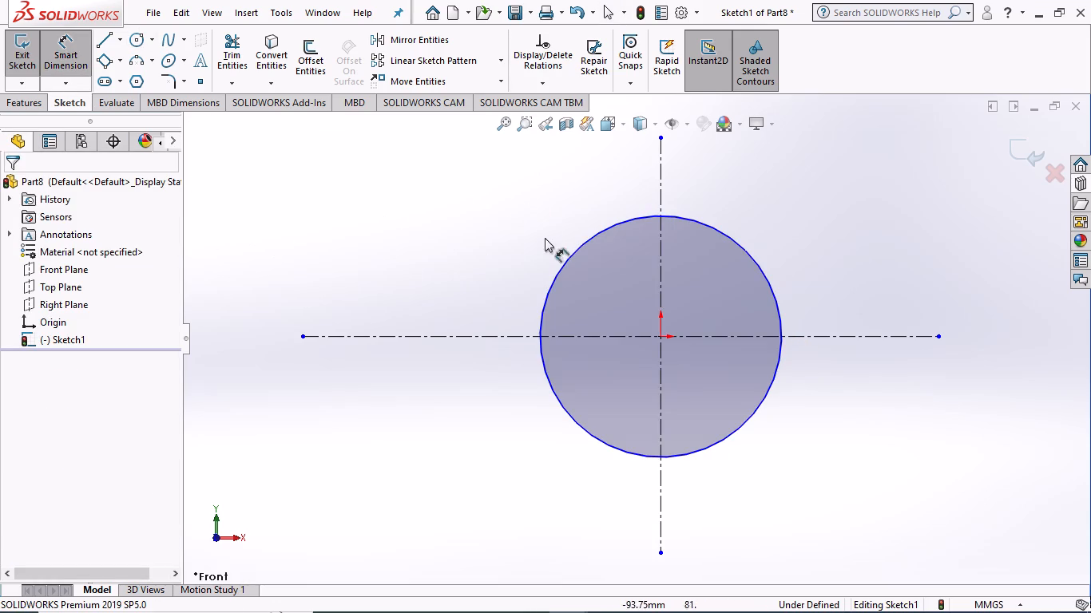
pyautogui.click(556, 271)
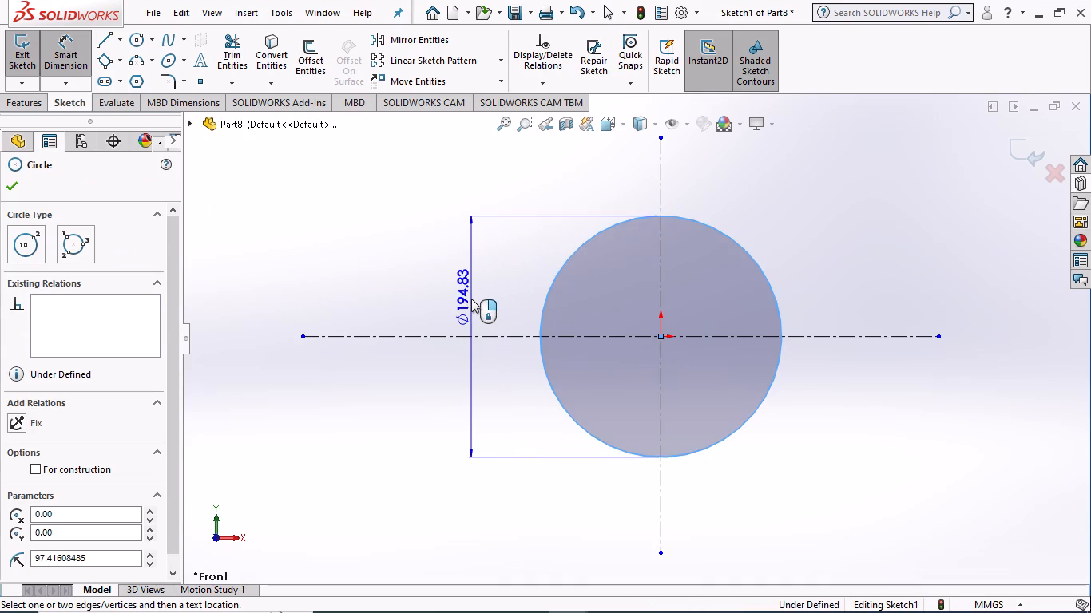
pyautogui.click(471, 299)
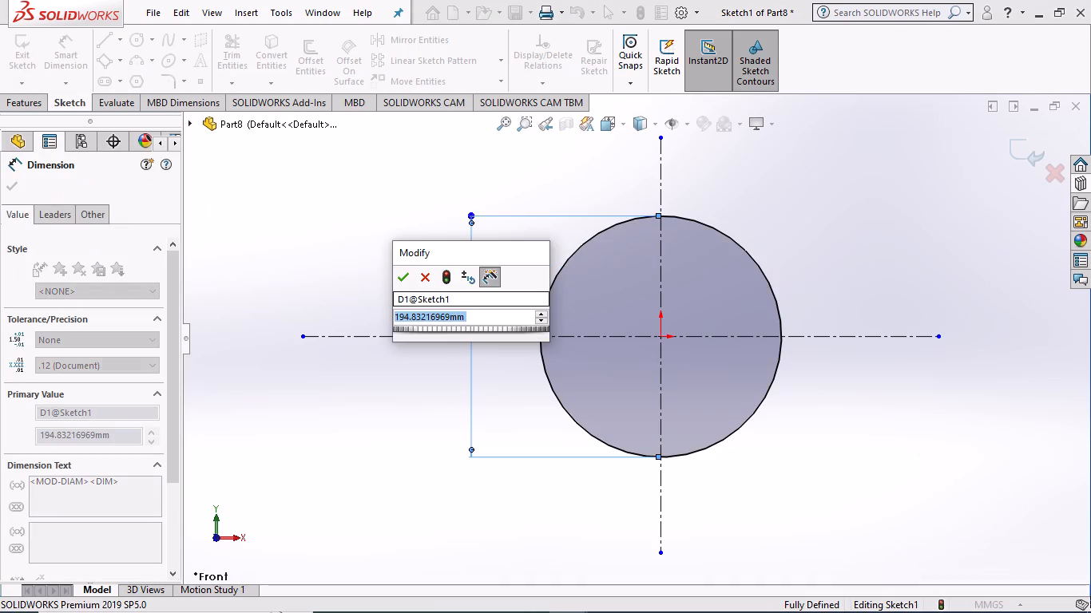
pyautogui.write('84')
pyautogui.press('Return')
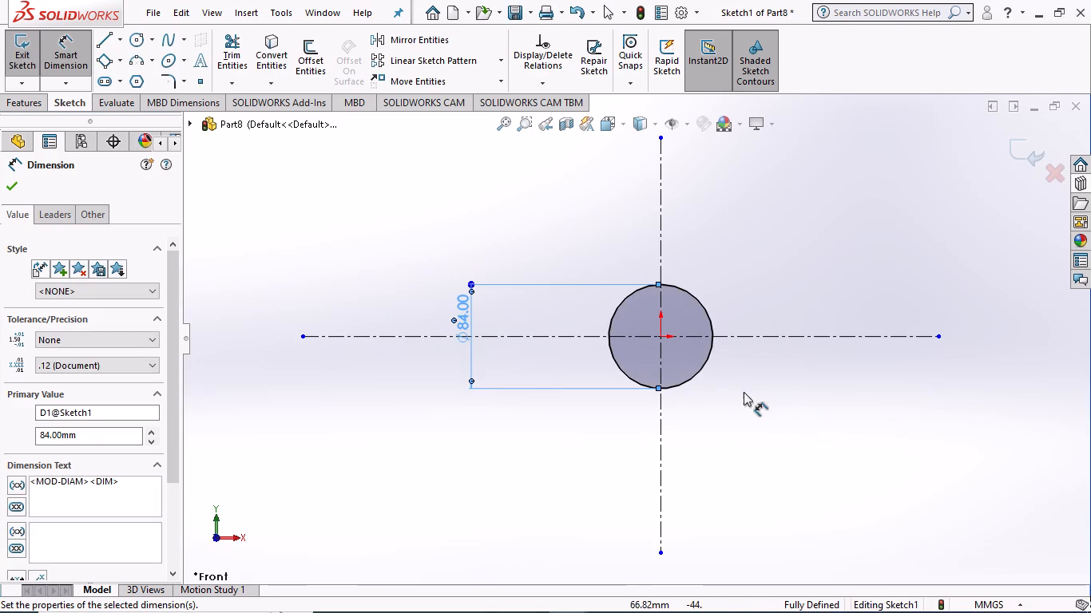
pyautogui.scroll(-1, 744, 392)
pyautogui.click(314, 290)
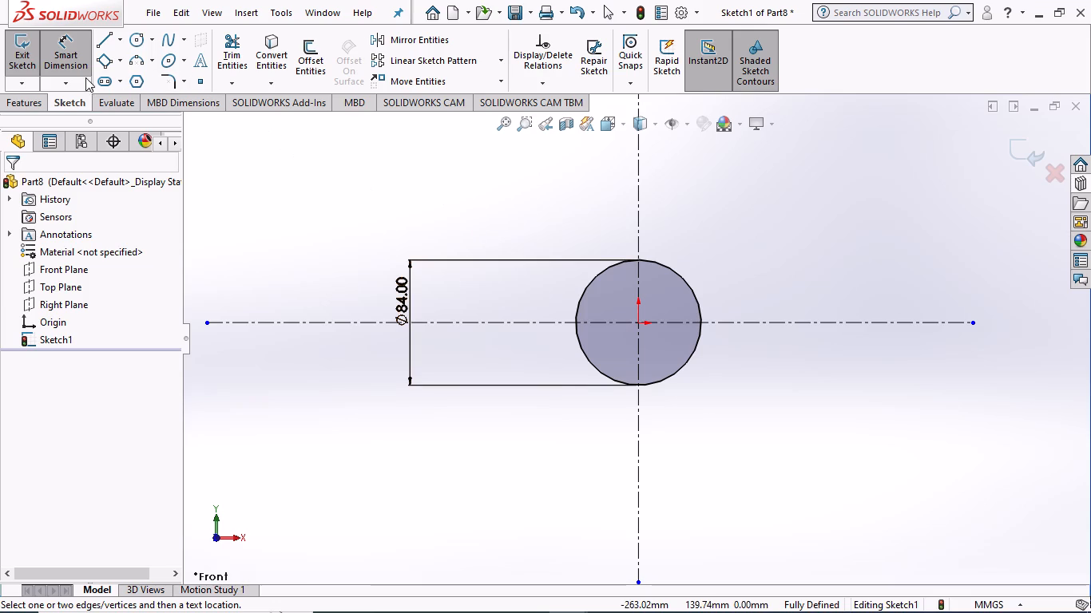
pyautogui.click(82, 53)
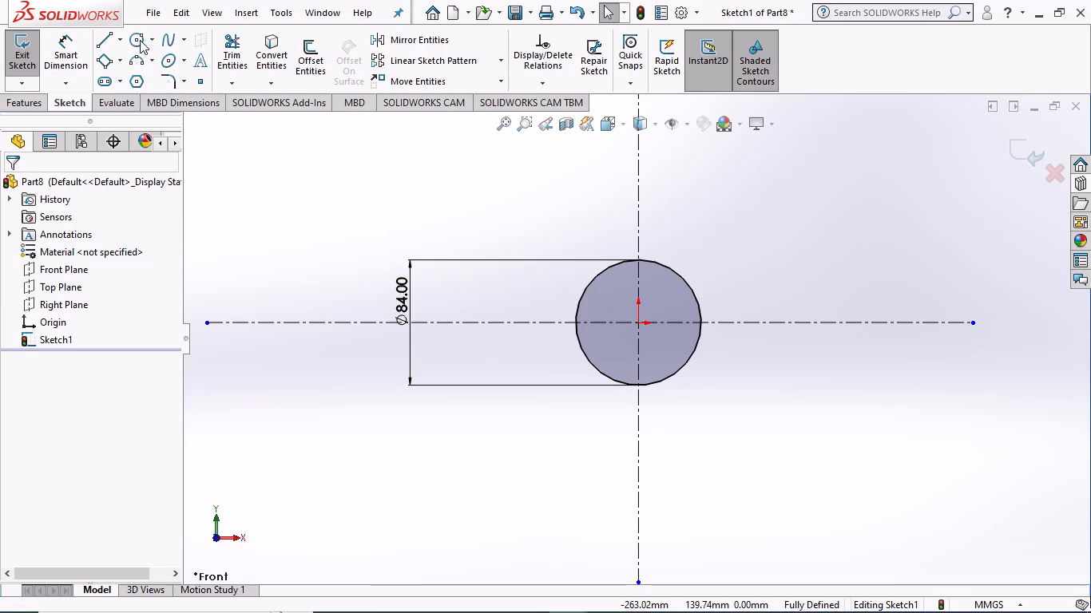
# Sketch a smaller concentric circle at the origin with a radius of about 20 mm, inside the 84 mm circle.
pyautogui.click(145, 40)
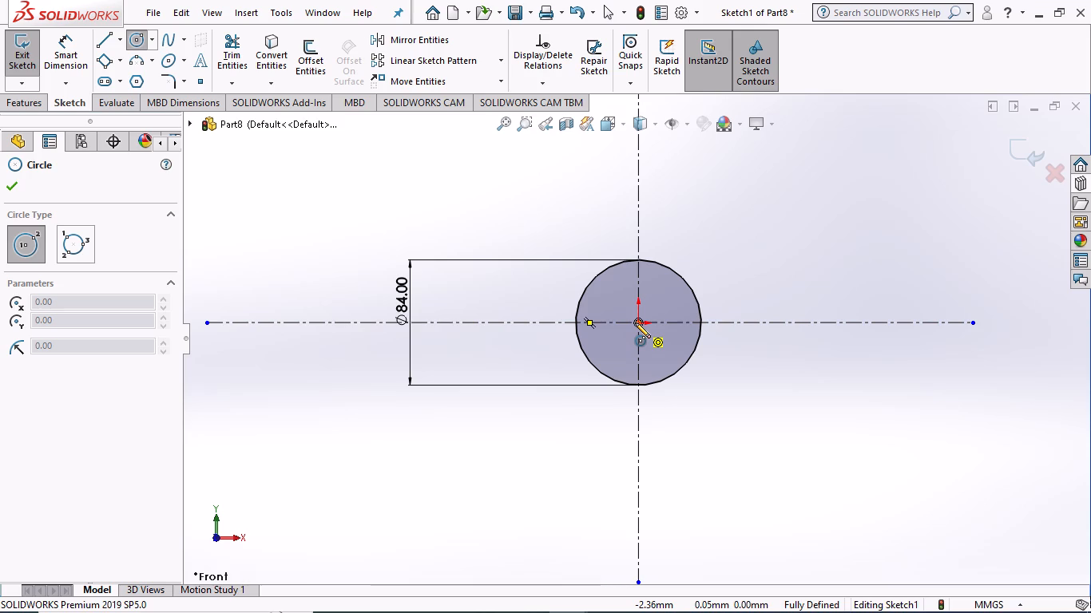
pyautogui.click(636, 322)
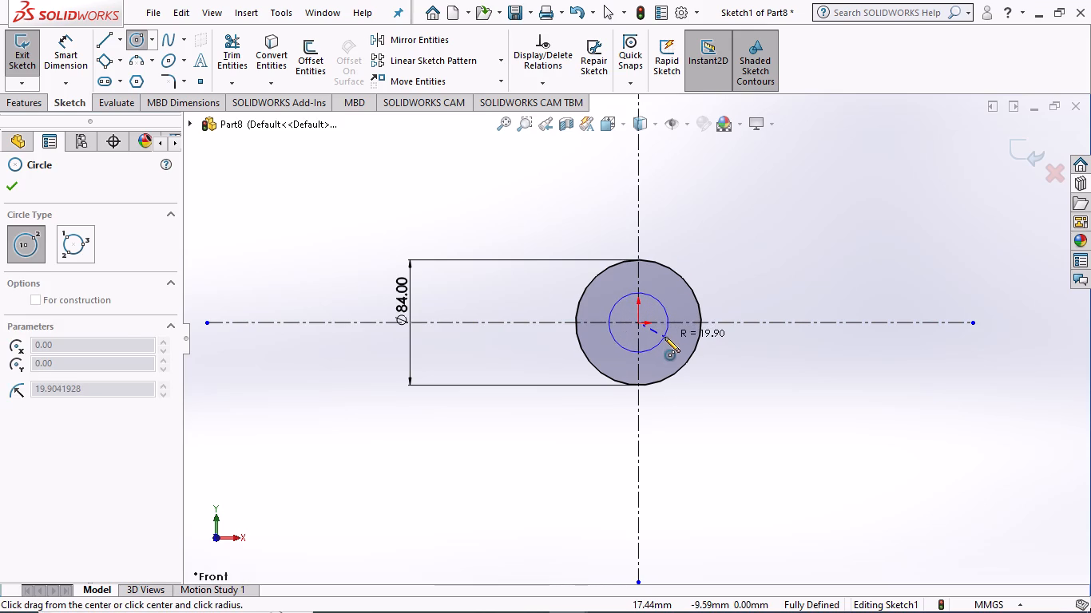
pyautogui.click(665, 337)
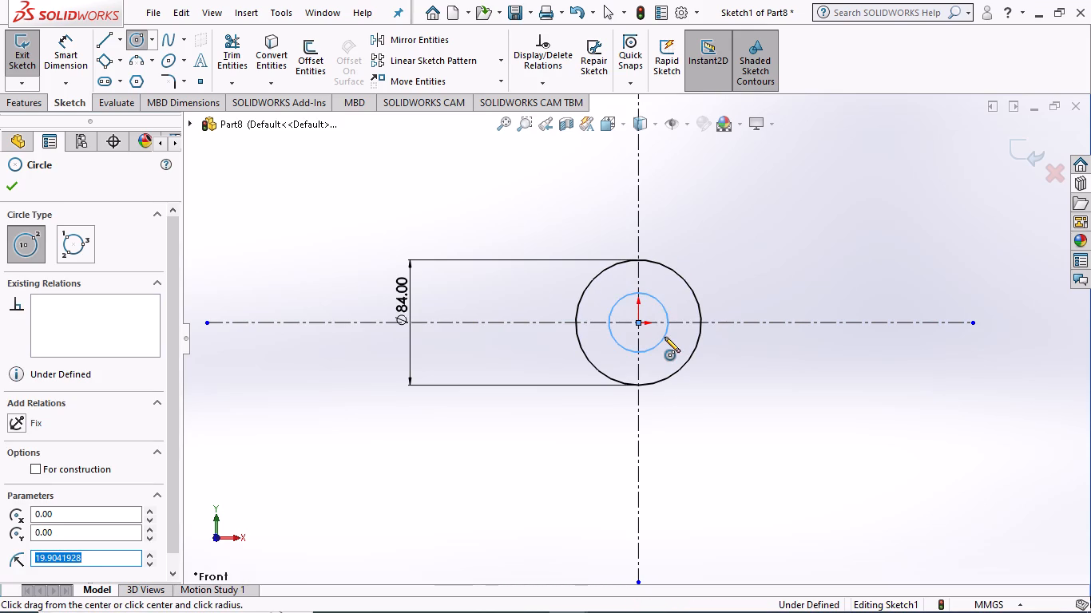
pyautogui.press('Escape')
pyautogui.press('Escape')
pyautogui.press('Escape')
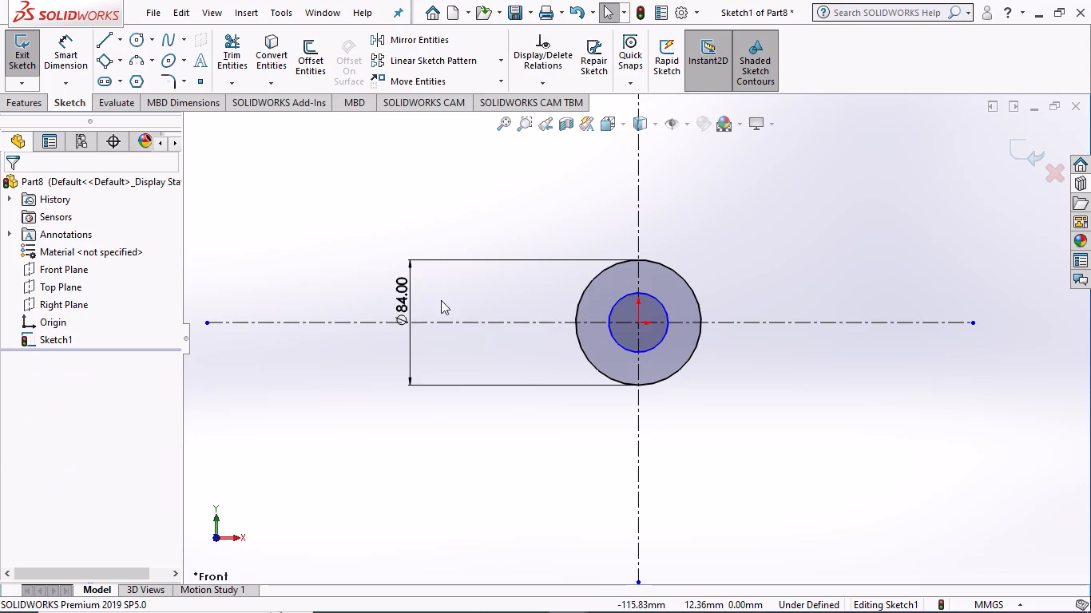
# Dimension the small circle at the origin with a 28 mm diameter, placing the dimension below the 84 mm circle.
pyautogui.click(68, 62)
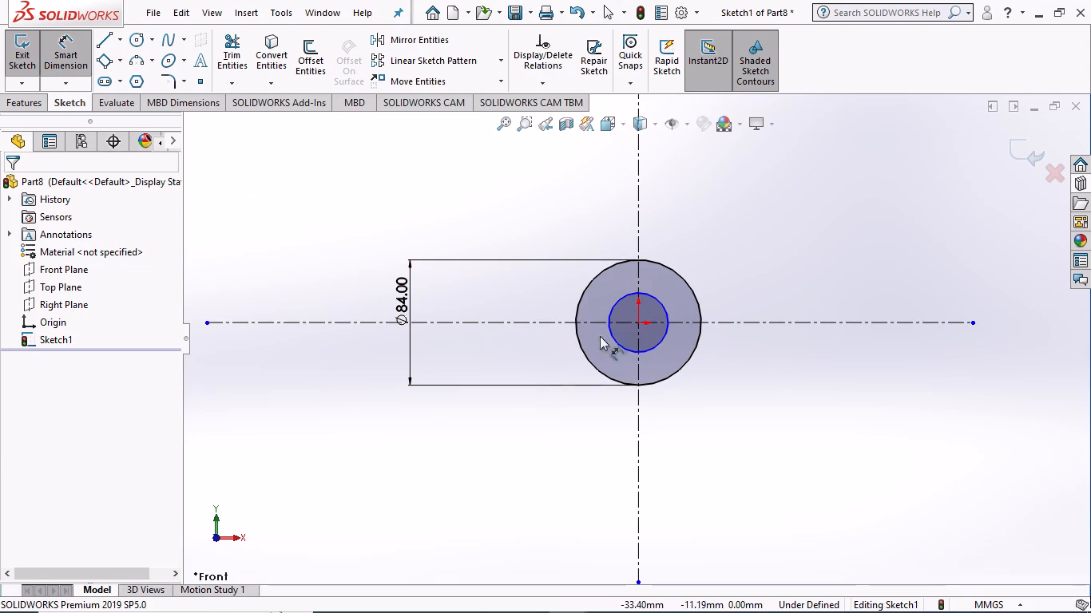
pyautogui.click(618, 343)
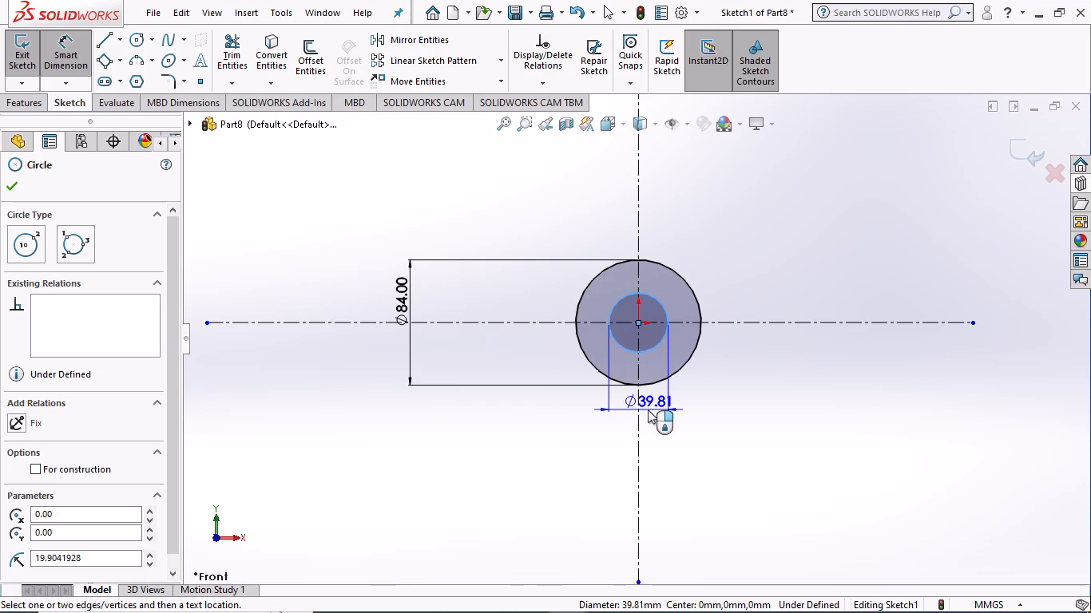
pyautogui.click(648, 432)
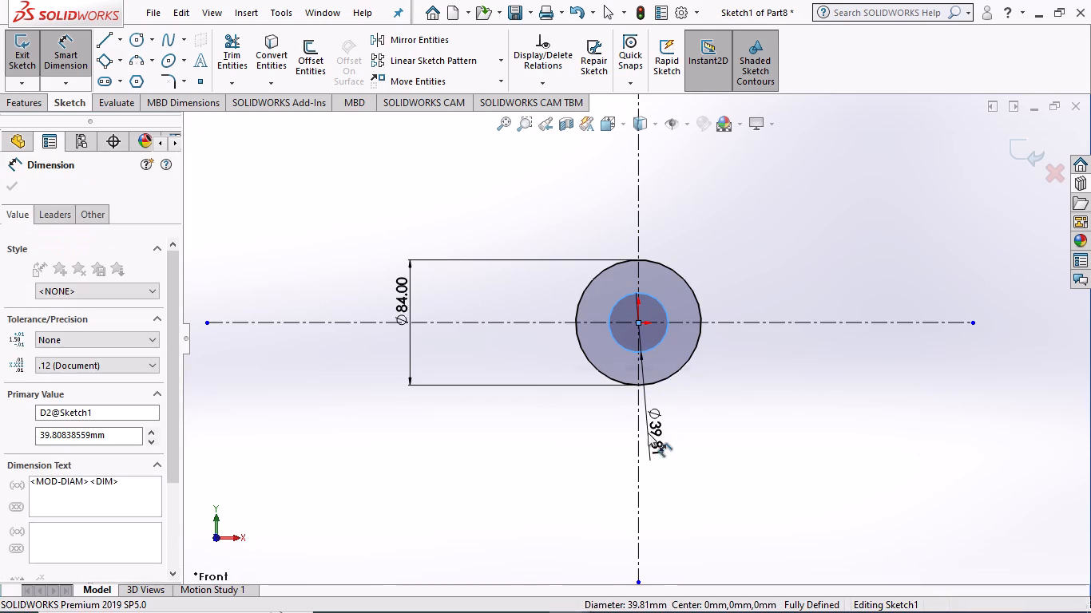
pyautogui.write('28')
pyautogui.press('Return')
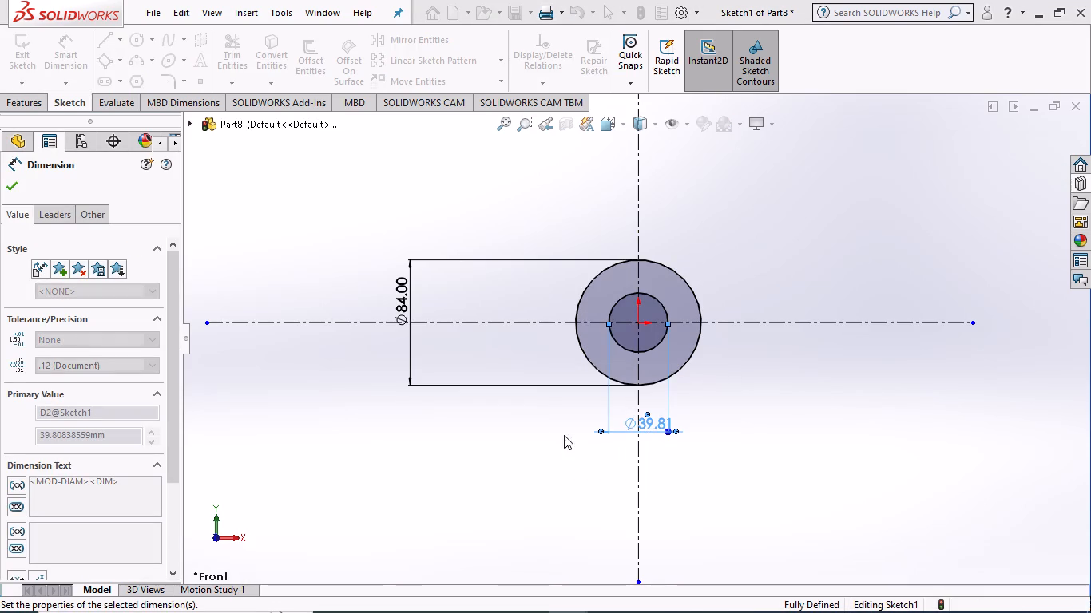
pyautogui.click(533, 436)
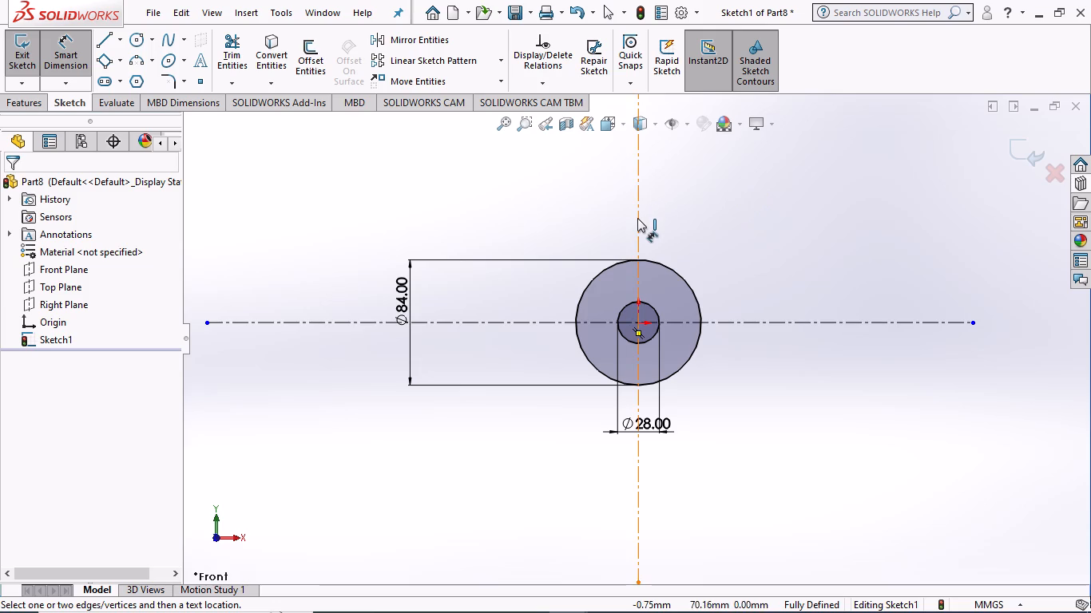
pyautogui.click(70, 52)
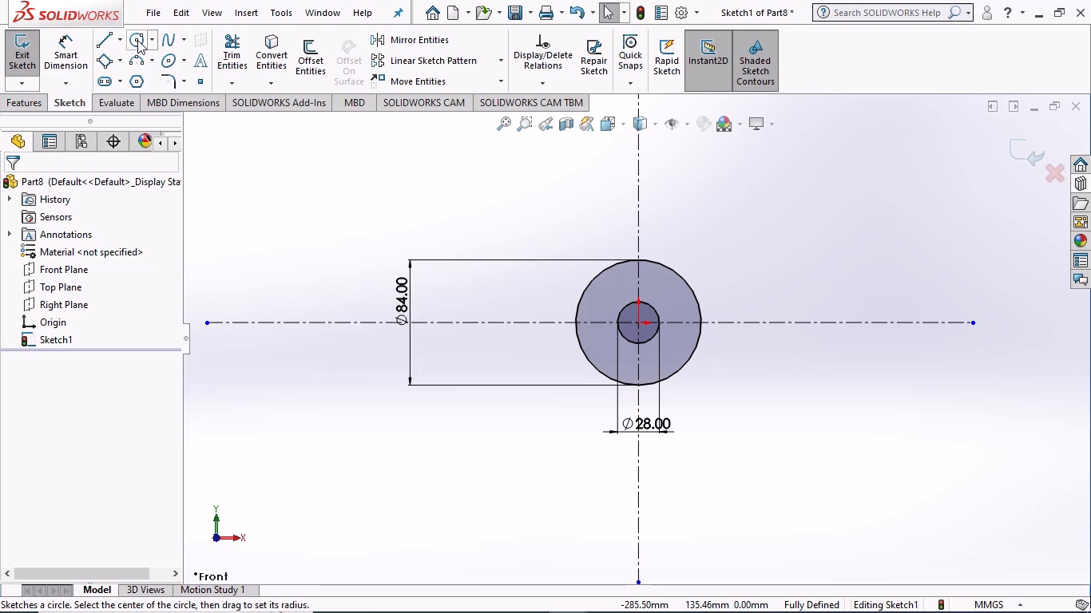
# Sketch a third concentric circle at the origin with a radius of about 62 mm, surrounding the 84 mm circle.
pyautogui.click(137, 40)
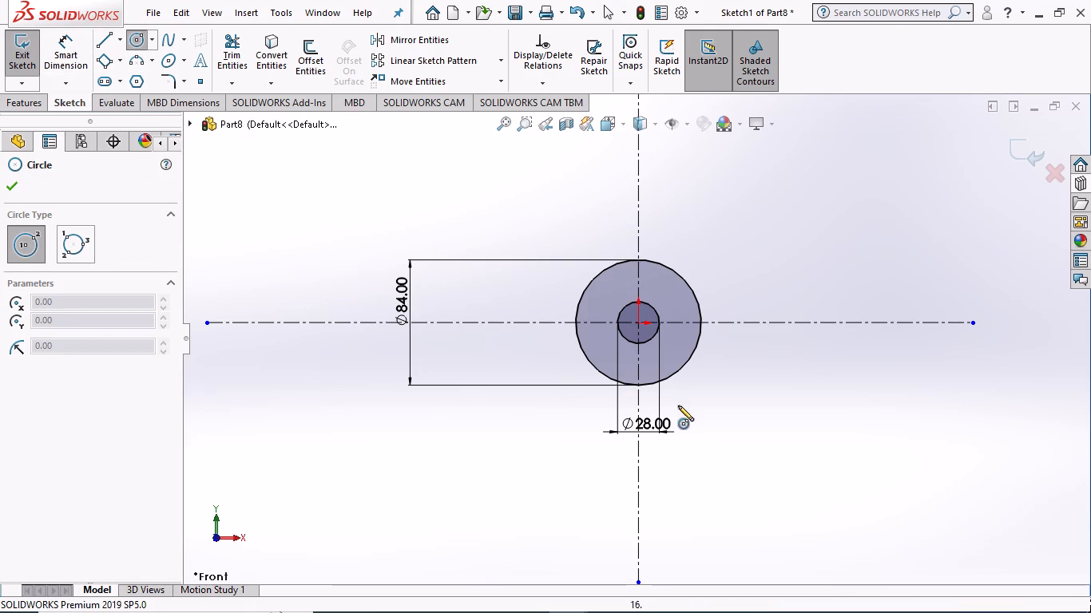
pyautogui.click(638, 324)
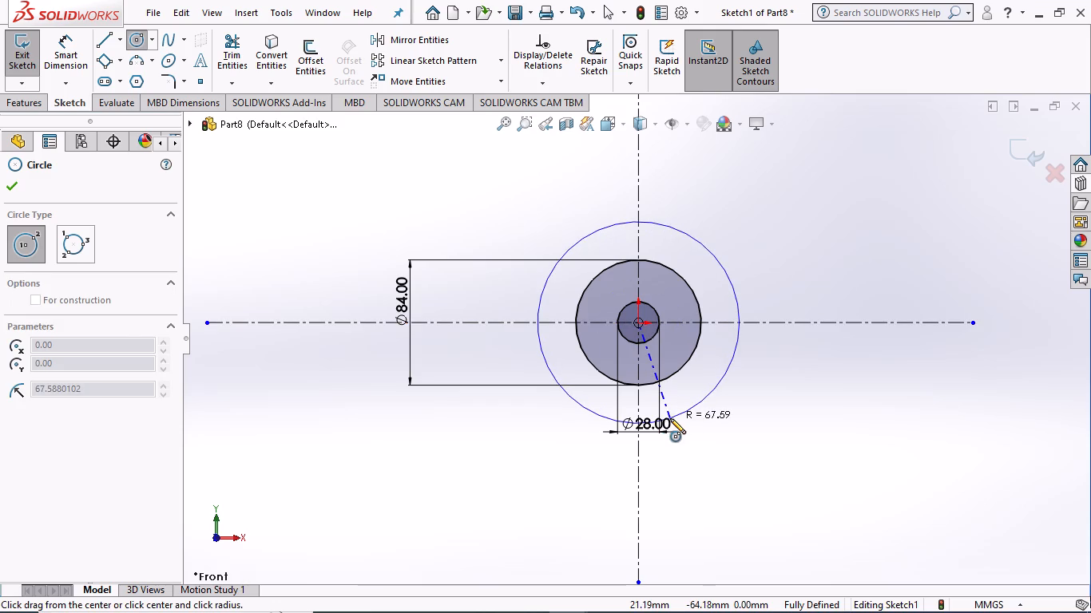
pyautogui.click(675, 407)
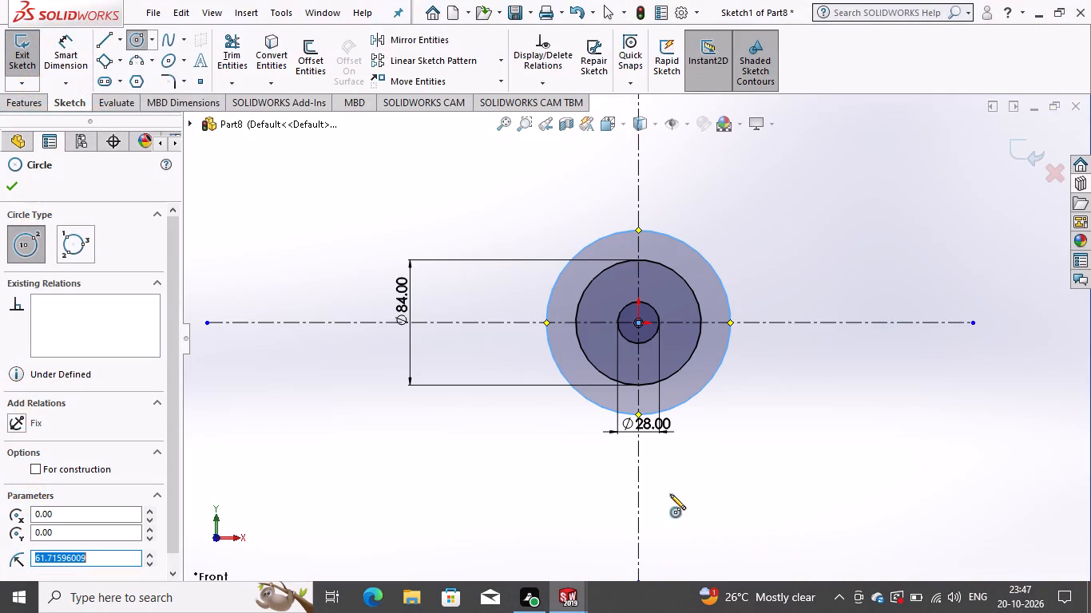
pyautogui.press('Escape')
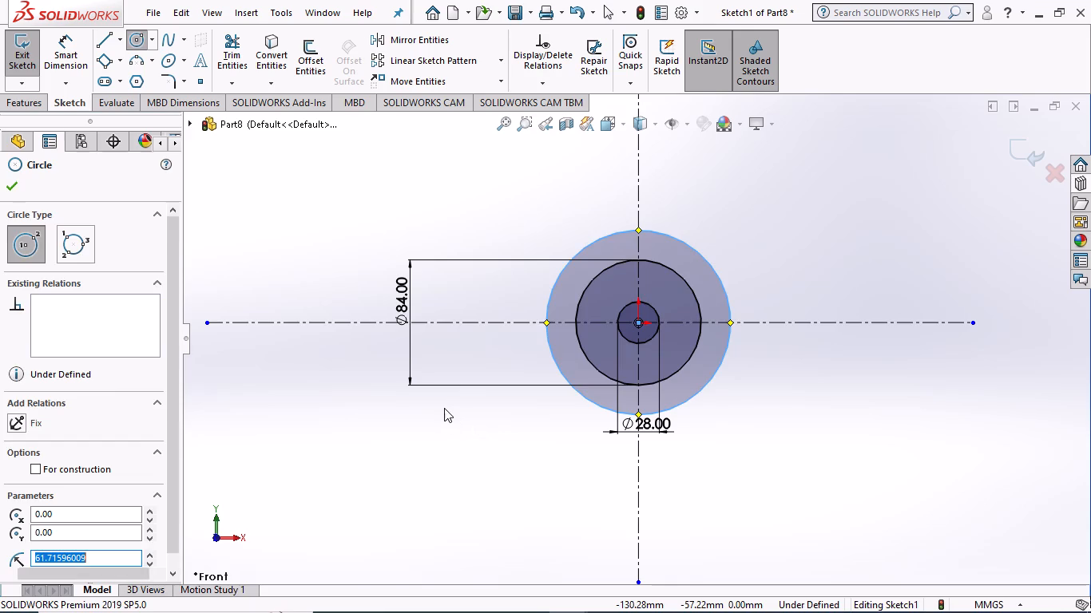
pyautogui.press('Escape')
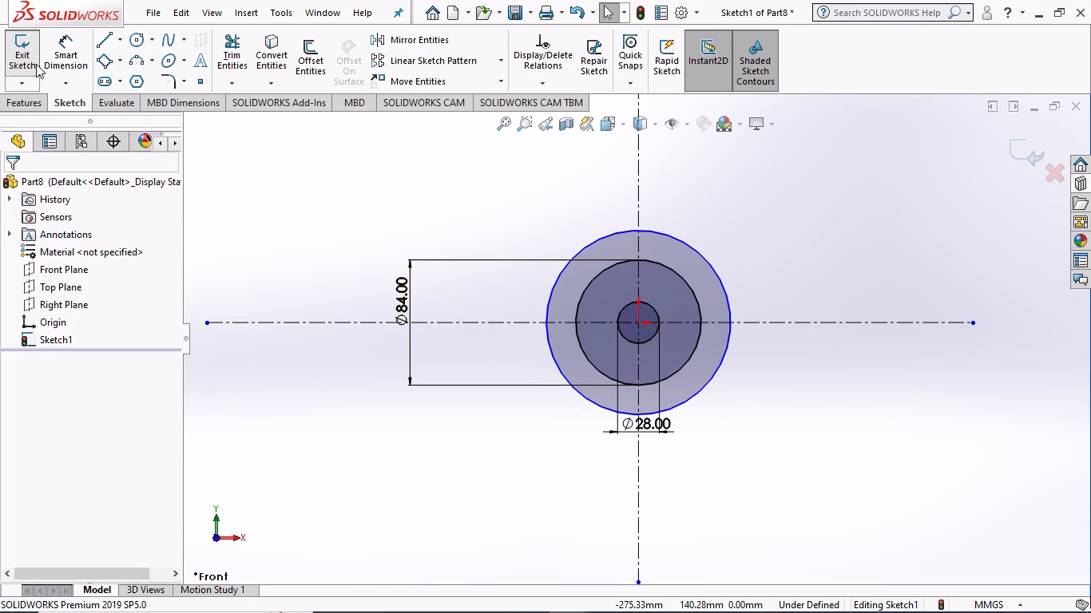
# Dimension the outermost circle's diameter as 100 mm, placing it between the circle and the 84 mm dimension.
pyautogui.click(61, 53)
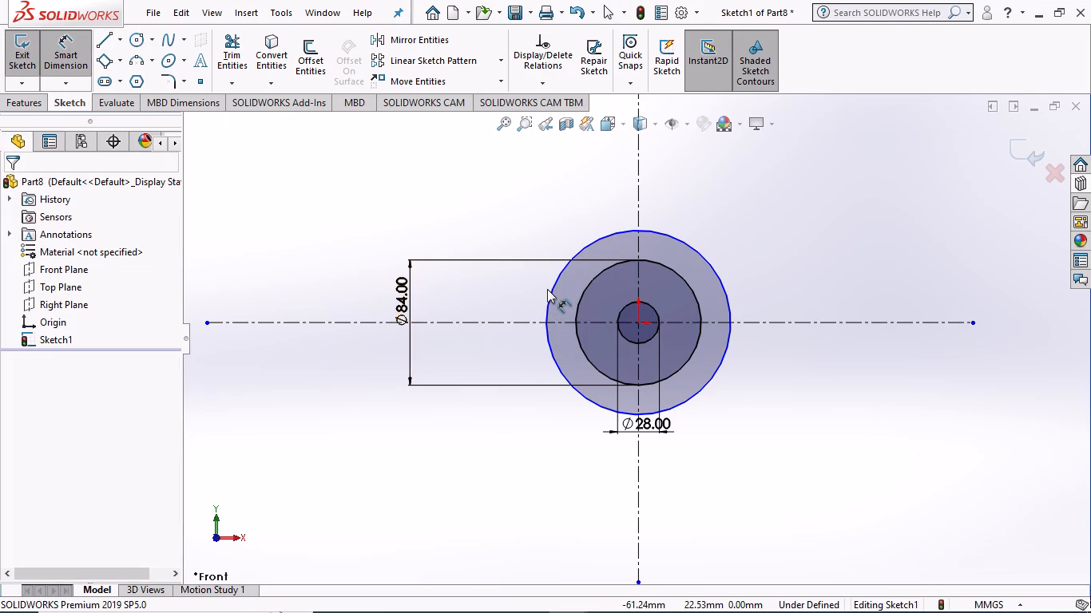
pyautogui.click(552, 290)
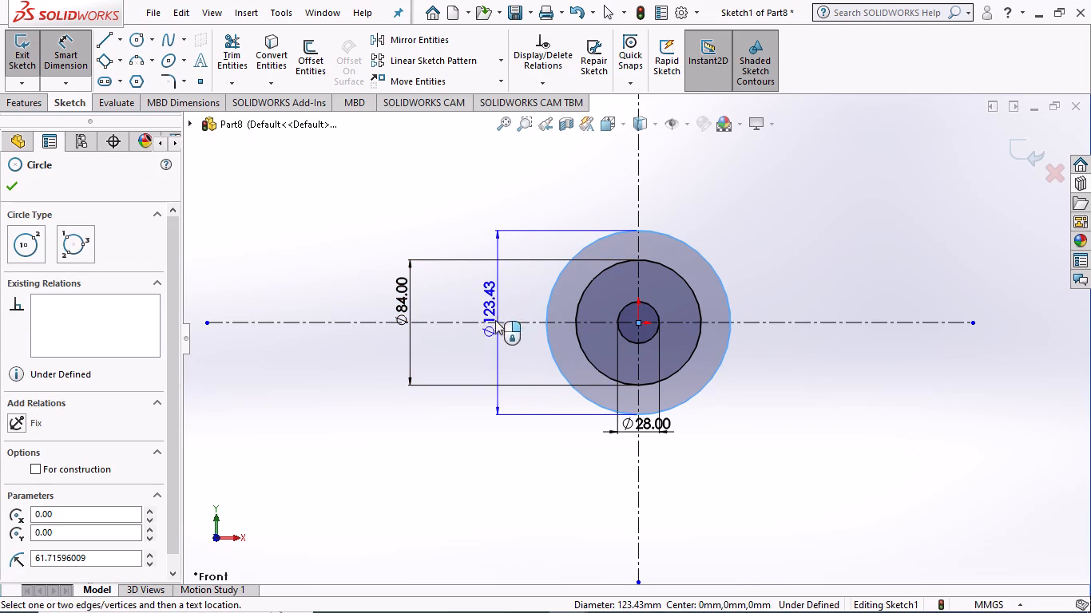
pyautogui.click(494, 338)
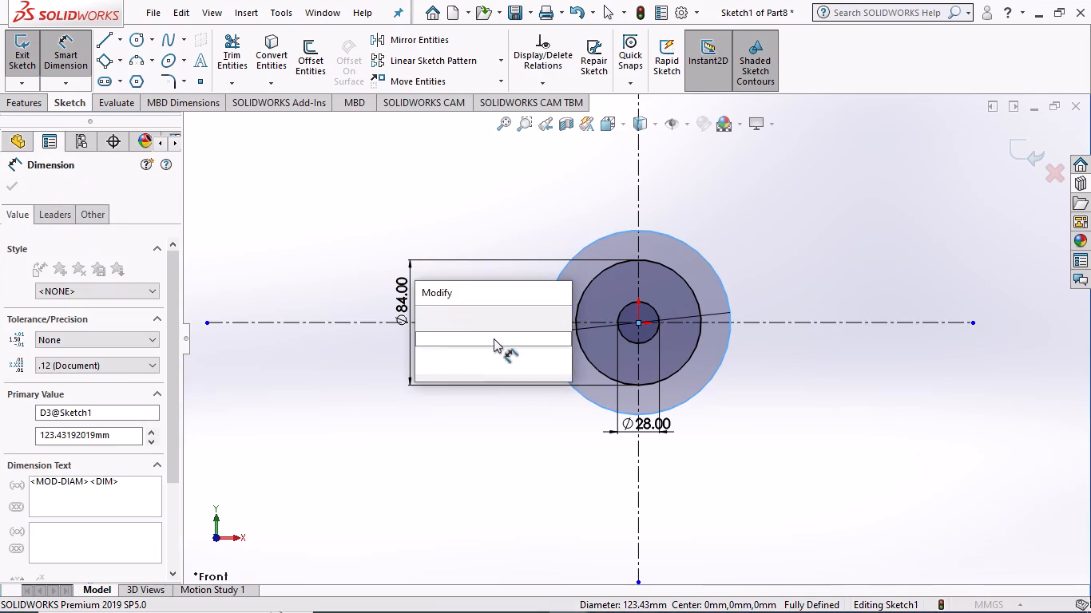
pyautogui.write('100')
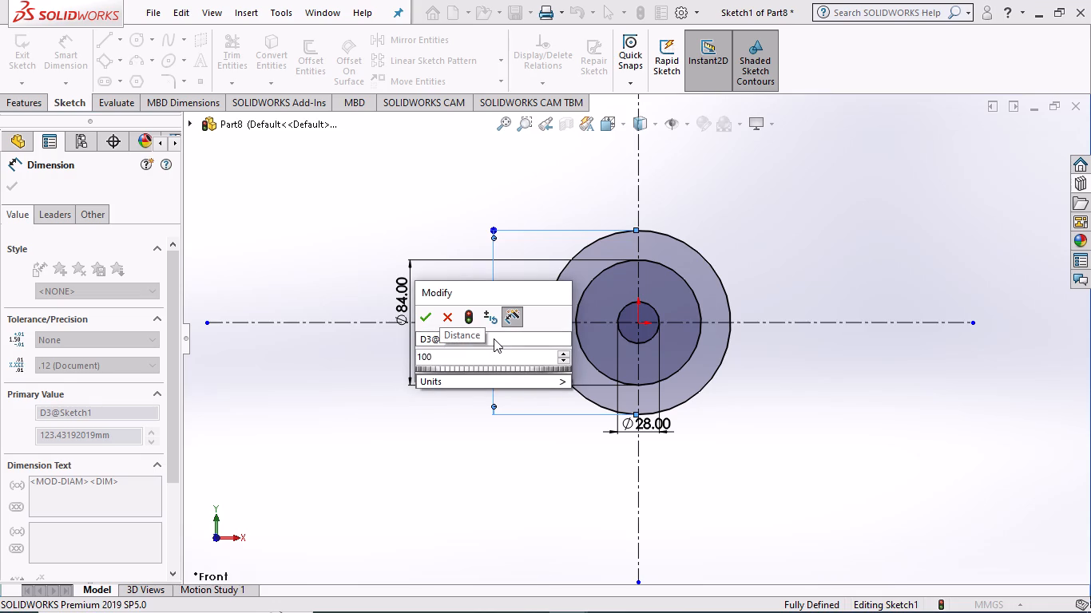
pyautogui.press('Return')
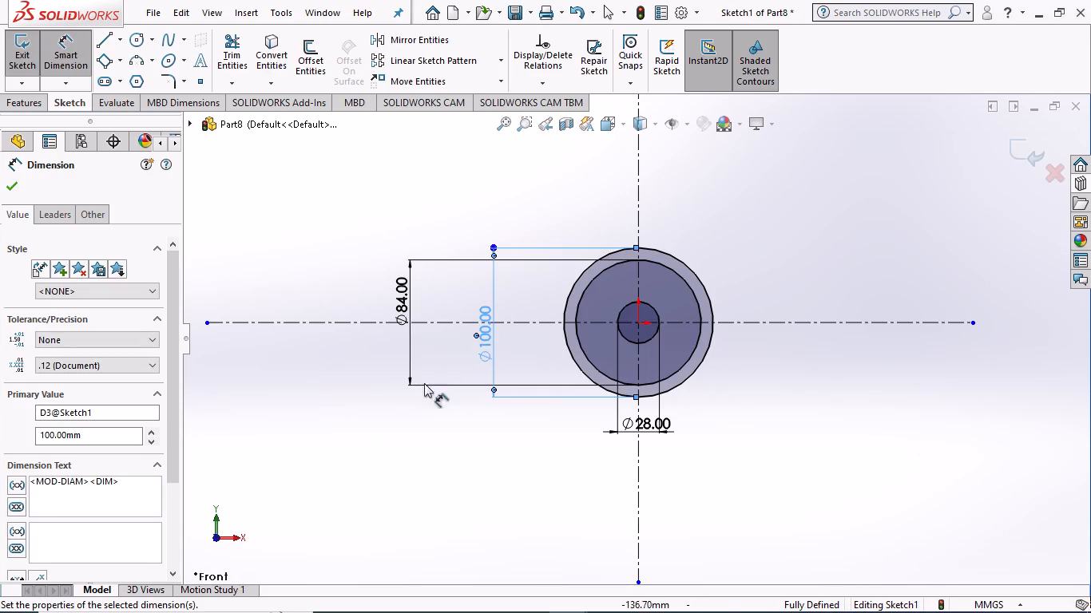
pyautogui.click(355, 425)
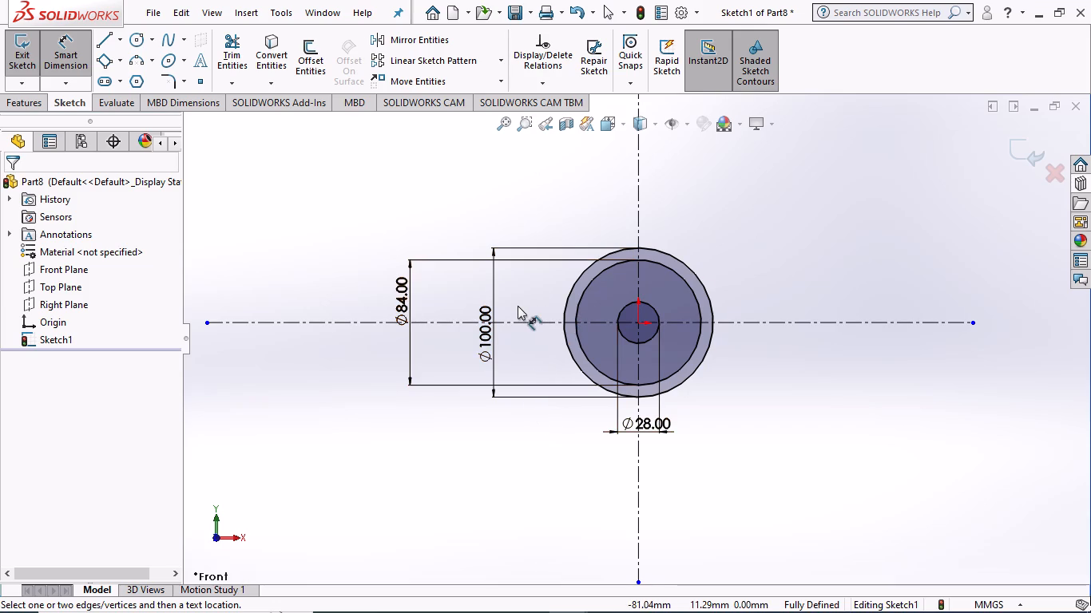
pyautogui.click(75, 42)
# Sketch two concentric circles with radii of about 19 mm and 9 mm, centred above and left of the 100 mm circle.
pyautogui.click(140, 45)
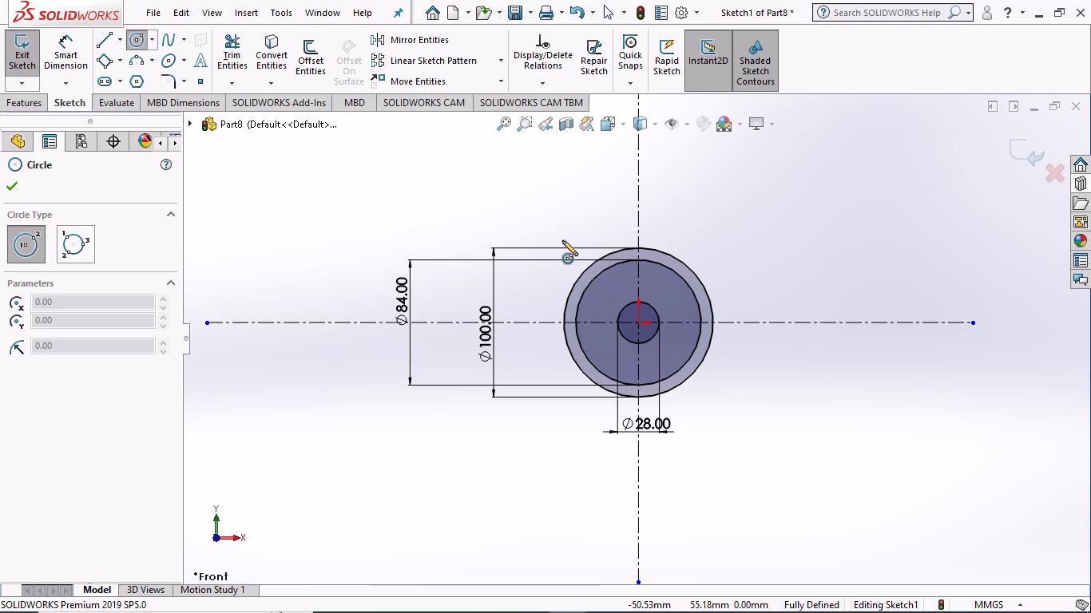
pyautogui.click(561, 242)
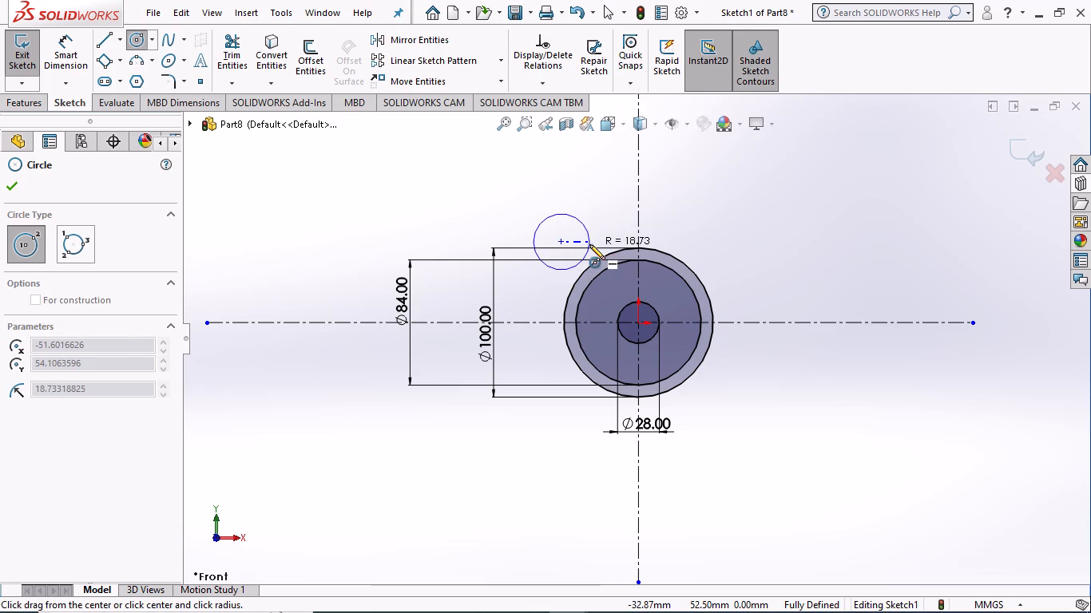
pyautogui.click(589, 244)
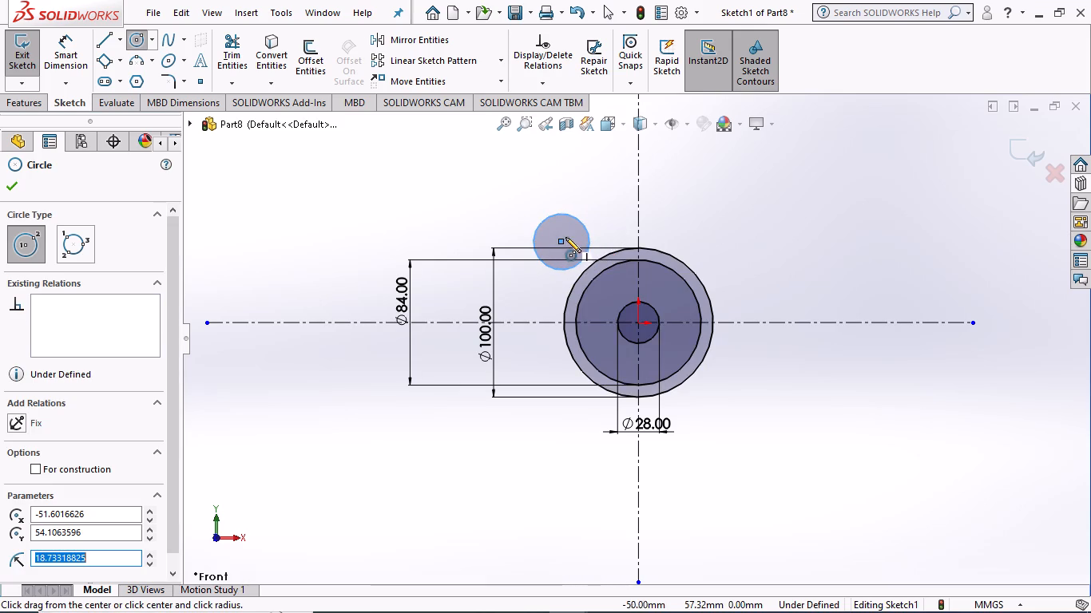
pyautogui.click(558, 241)
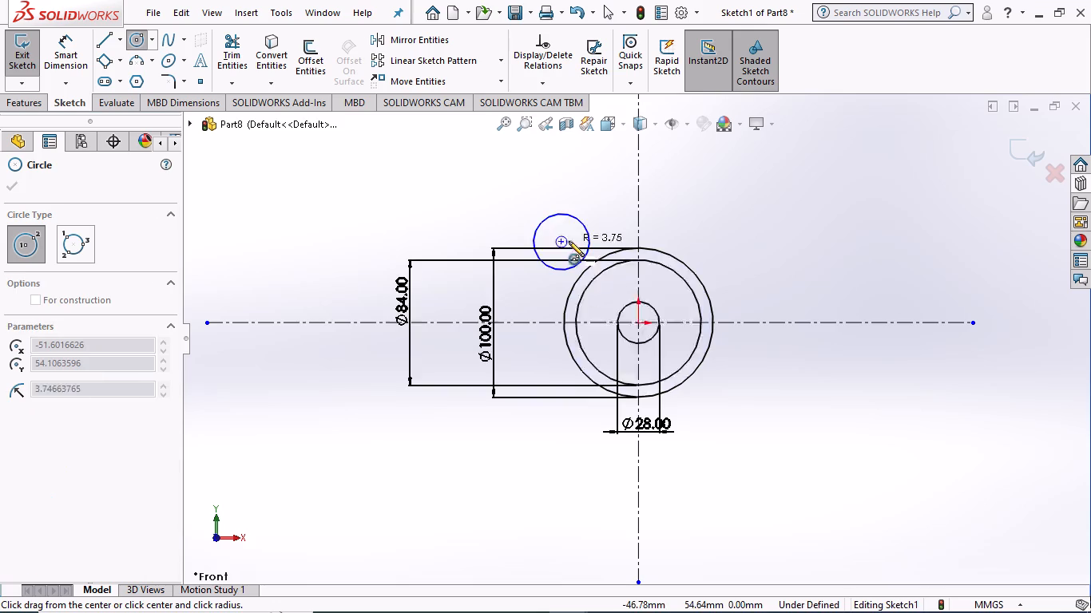
pyautogui.click(575, 241)
pyautogui.press('Escape')
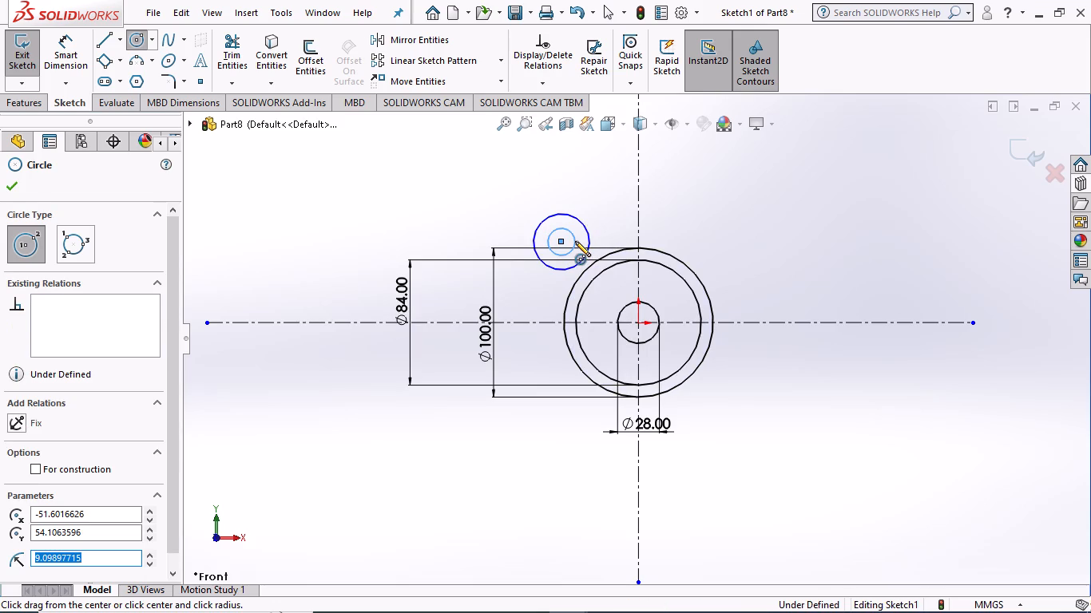
pyautogui.press('Escape')
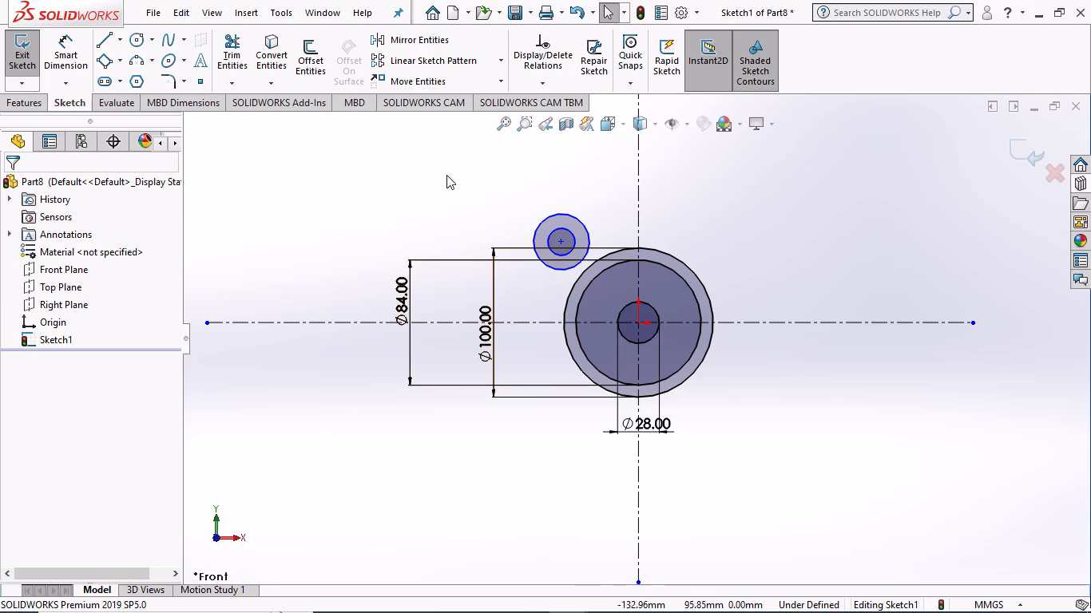
# Dimension the outer circle of the small upper-left pair with a 22 mm diameter, placing the dimension to its left.
pyautogui.click(62, 55)
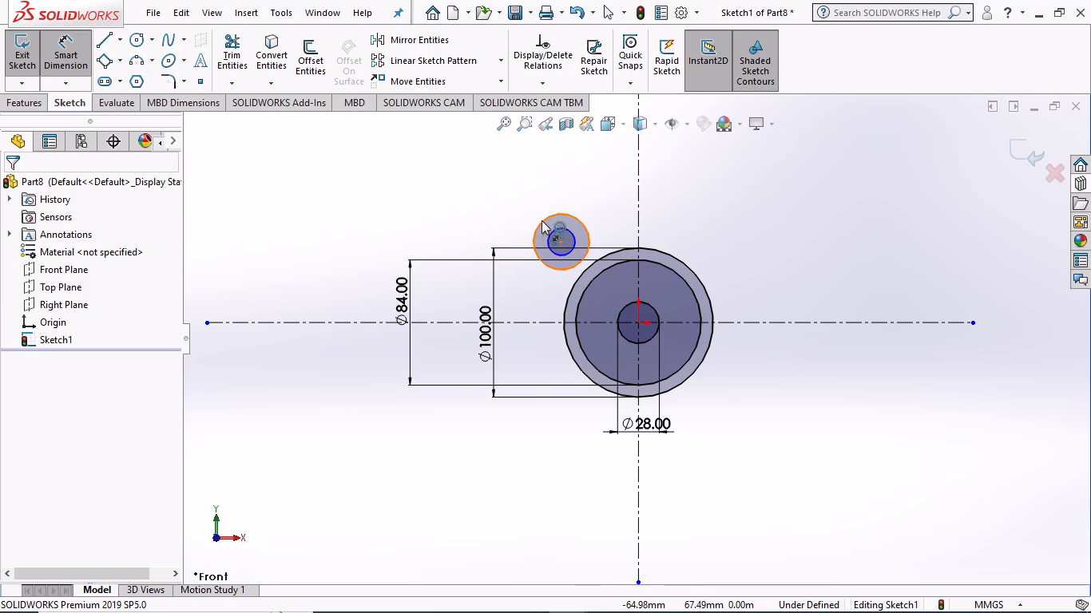
pyautogui.click(541, 220)
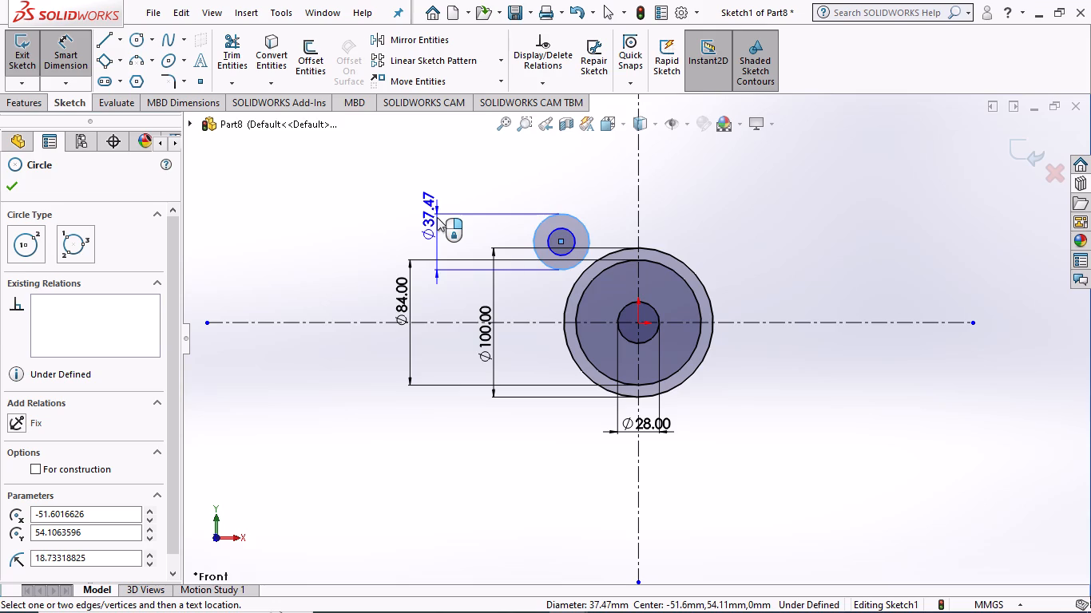
pyautogui.click(437, 217)
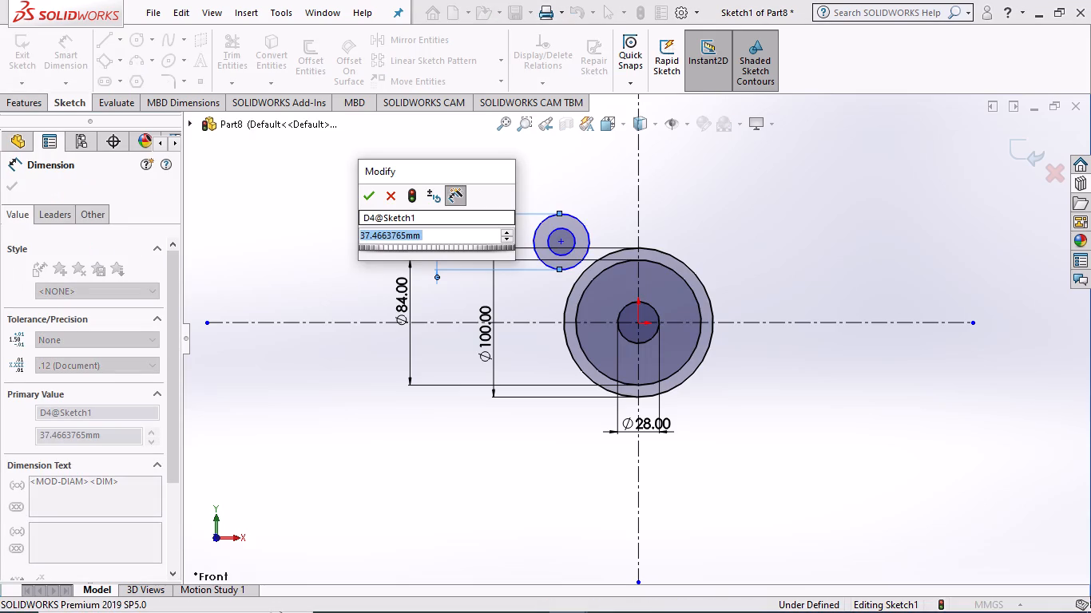
pyautogui.write('22')
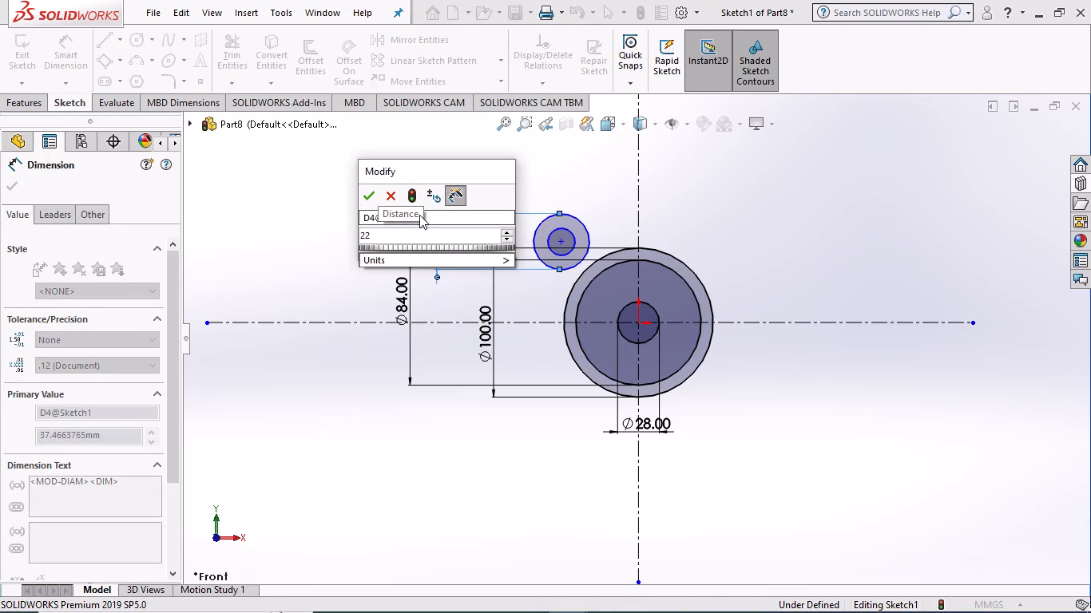
pyautogui.press('Return')
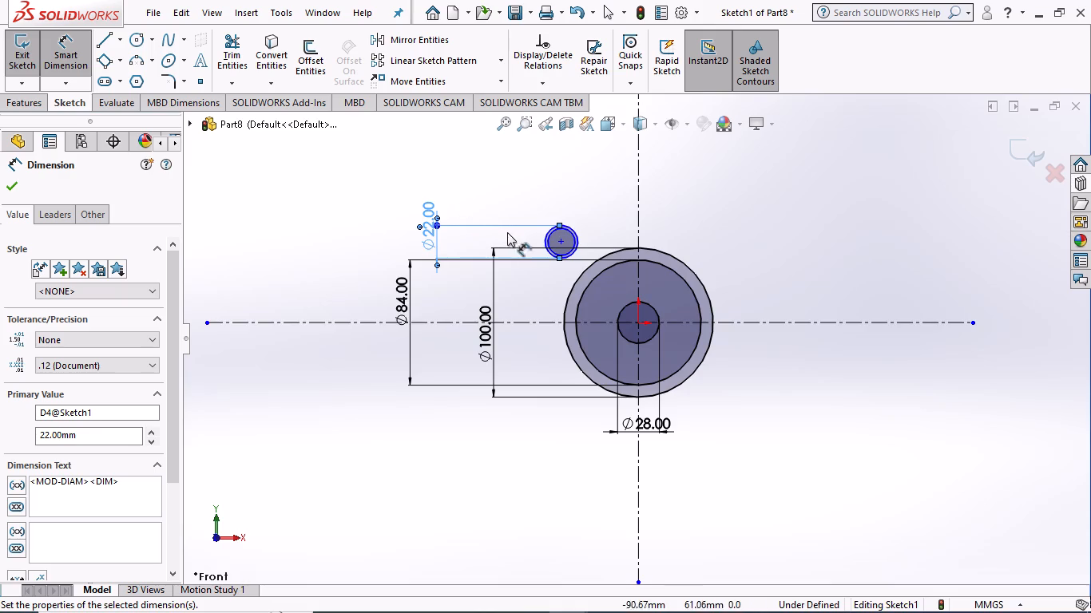
# Dimension the circle inside the 22 mm circle with a 10 mm diameter, placing the dimension to its left.
pyautogui.scroll(-4, 525, 232)
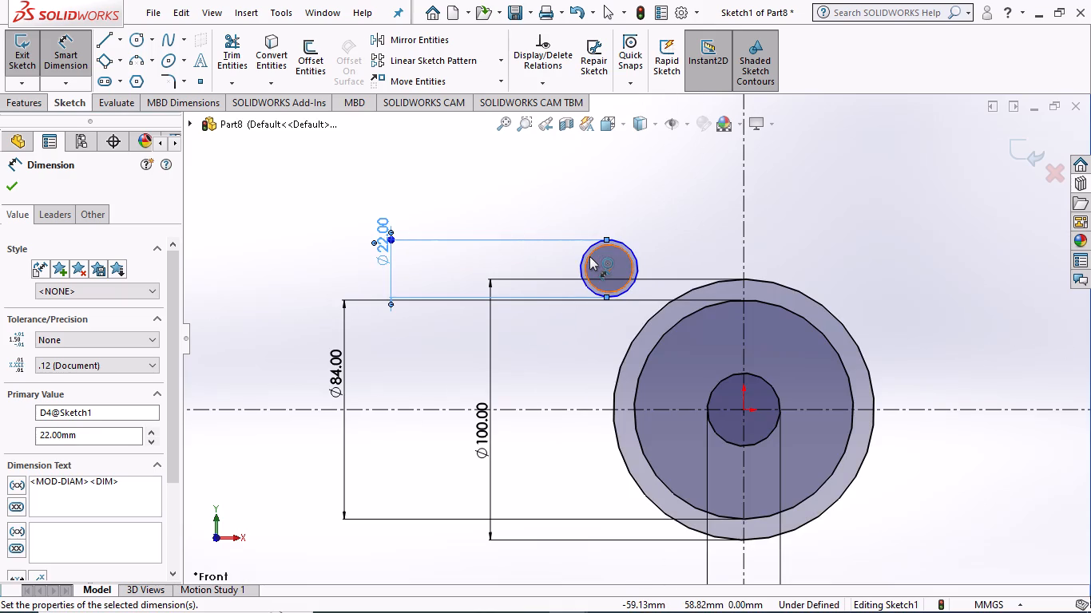
pyautogui.click(589, 256)
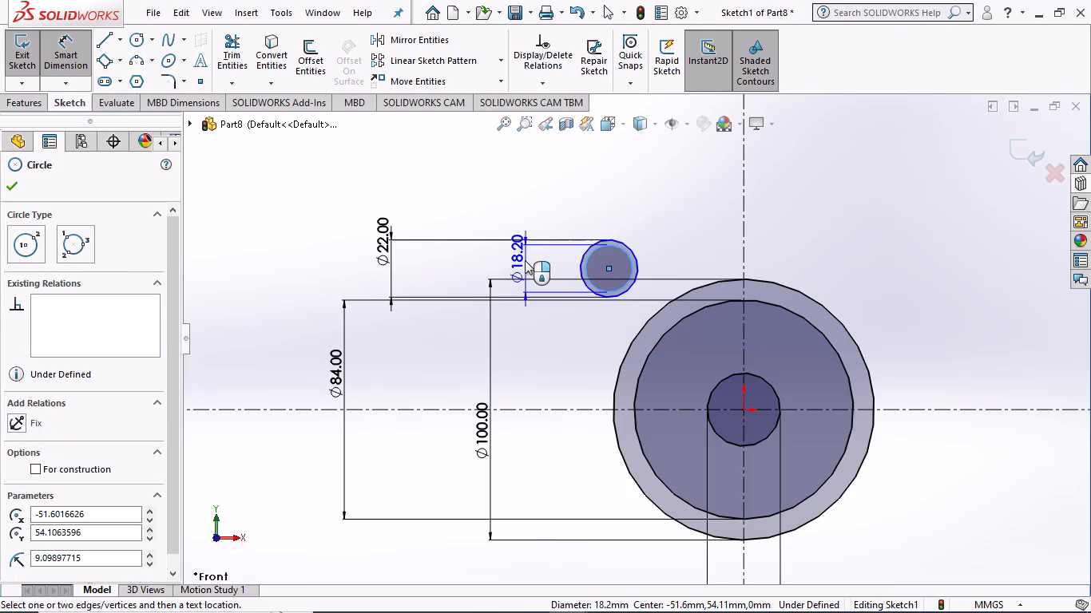
pyautogui.click(525, 260)
pyautogui.write('10')
pyautogui.press('Return')
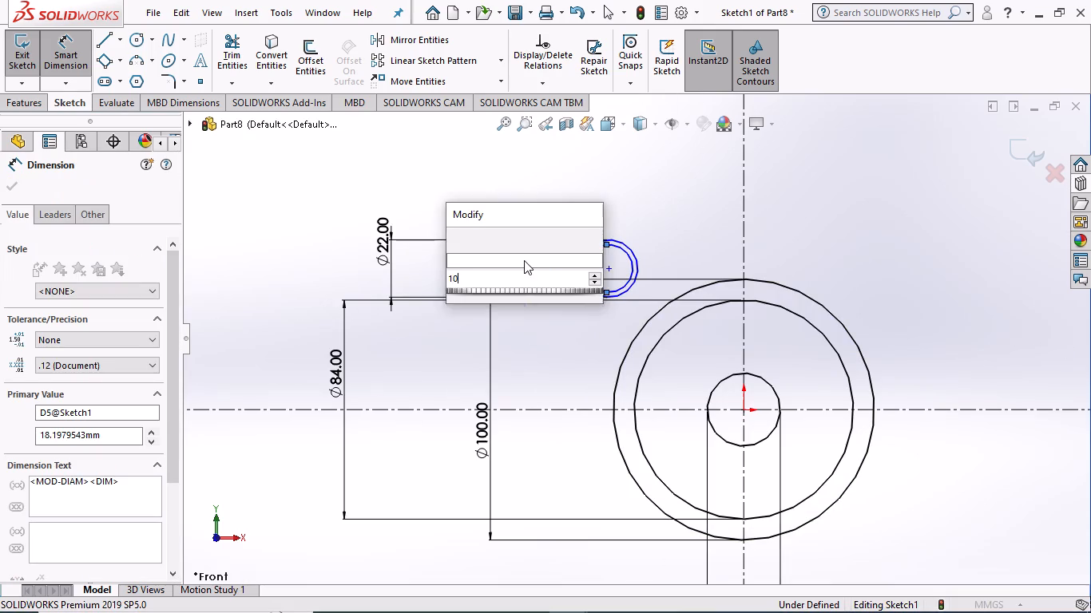
pyautogui.moveTo(470, 172); pyautogui.dragTo(479, 176)
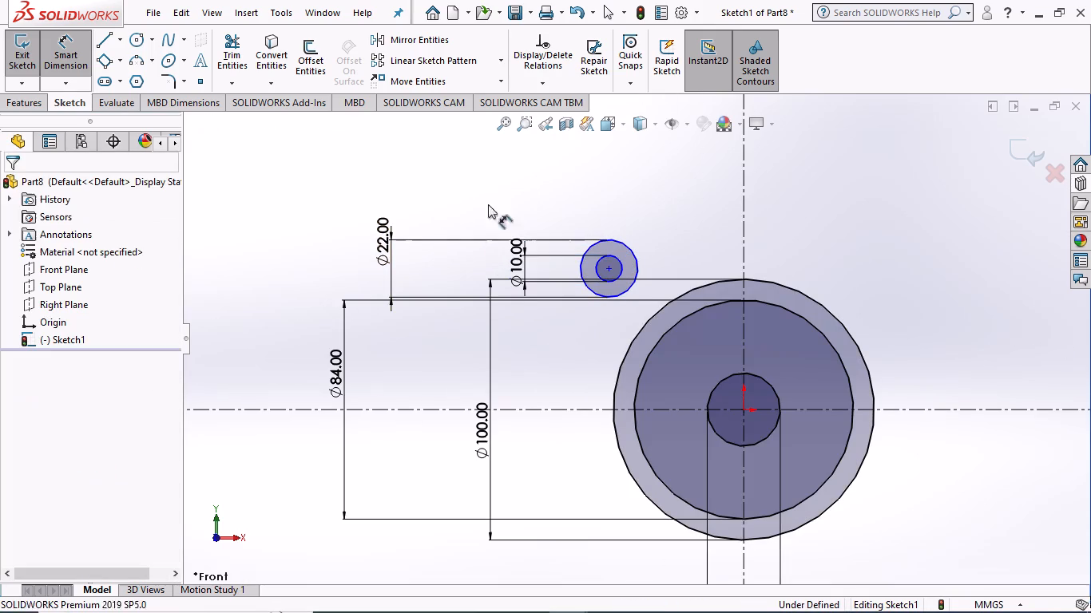
# Dimension the horizontal distance from the small circles' shared centre to the vertical centerline as 31 mm, placing it above them.
pyautogui.click(607, 268)
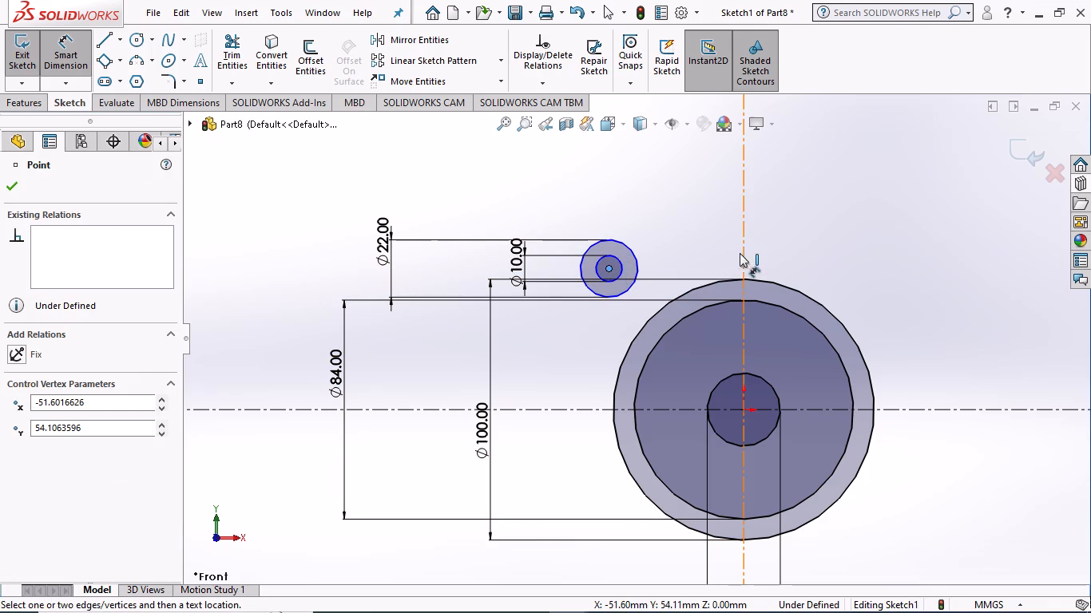
pyautogui.click(744, 252)
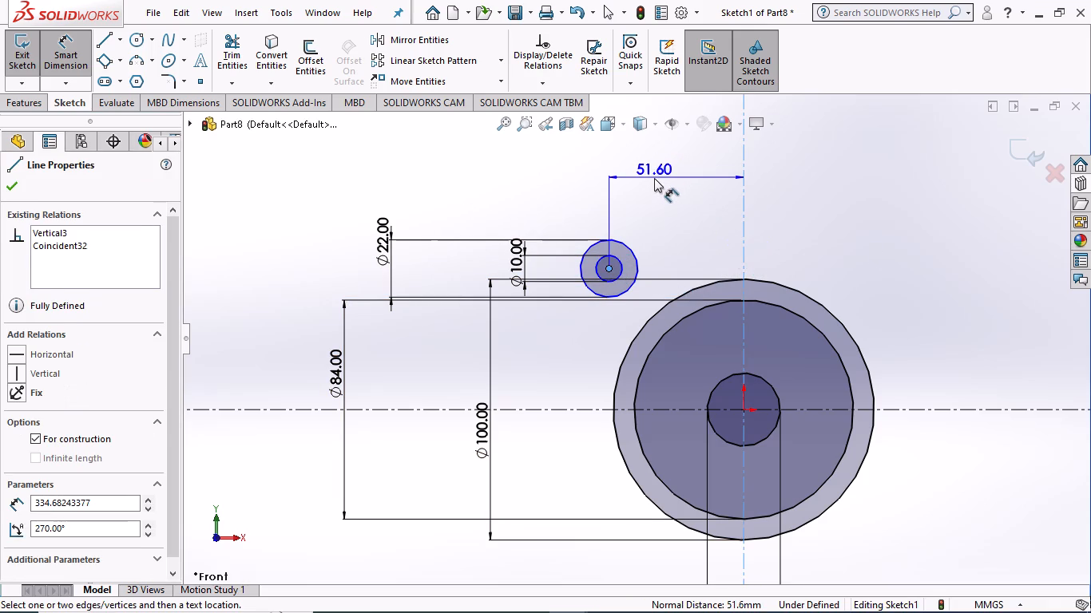
pyautogui.click(654, 178)
pyautogui.write('31')
pyautogui.press('Return')
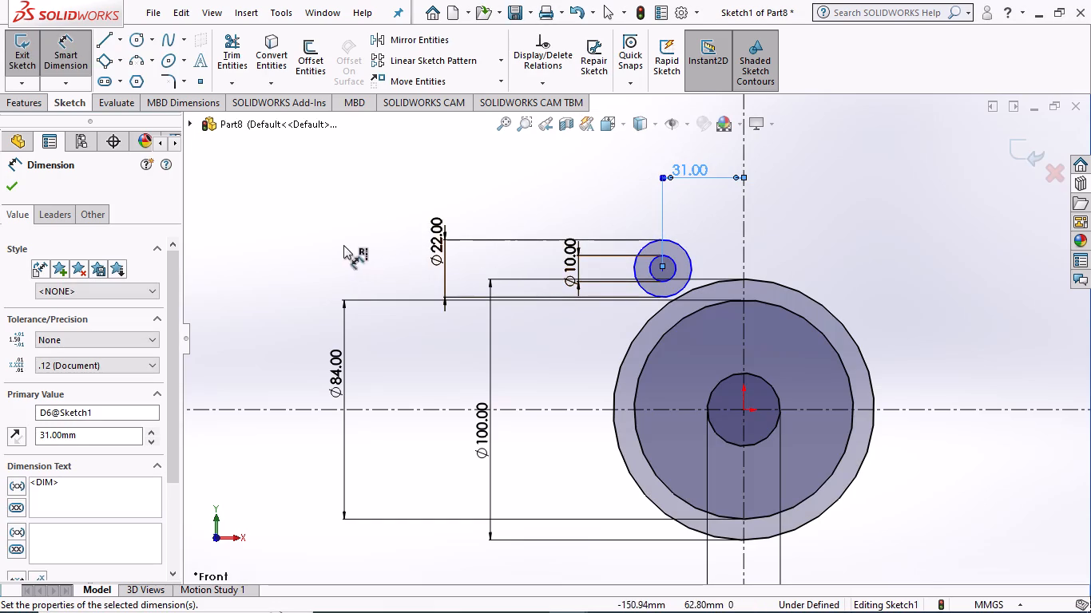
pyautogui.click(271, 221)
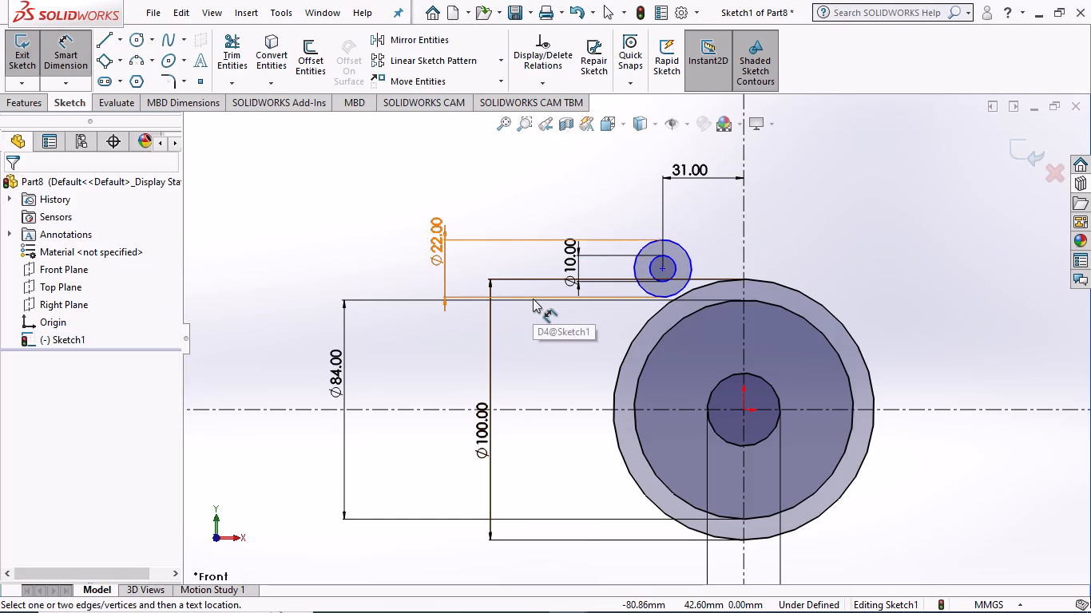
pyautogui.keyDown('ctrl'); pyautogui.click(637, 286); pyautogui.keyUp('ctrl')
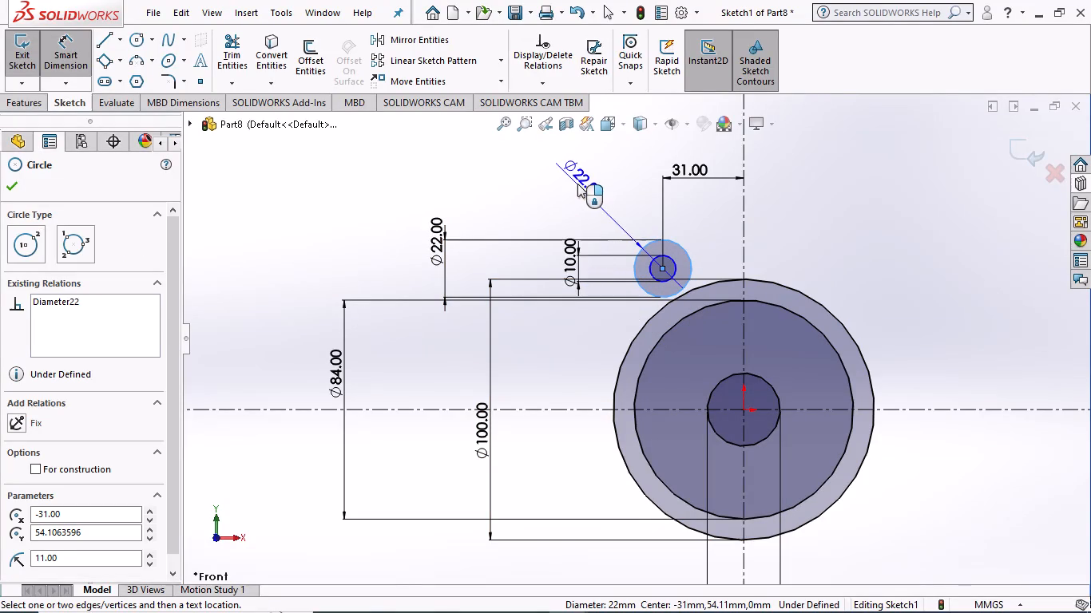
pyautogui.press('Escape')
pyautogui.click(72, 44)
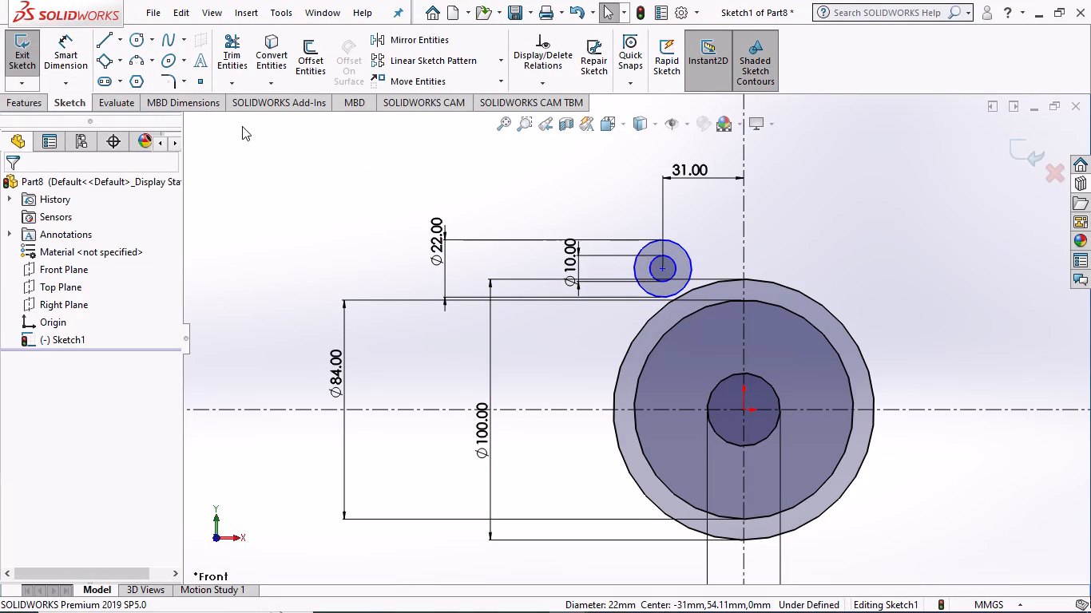
# Make the 22 mm circle tangent to the 100 mm circle.
pyautogui.keyDown('ctrl'); pyautogui.click(683, 284); pyautogui.keyUp('ctrl')
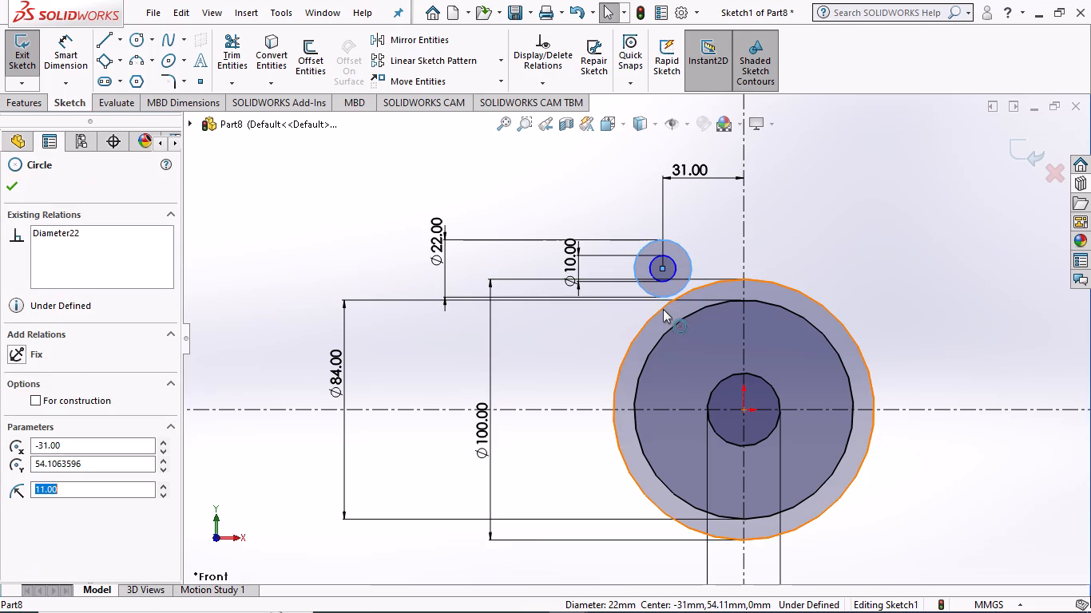
pyautogui.keyDown('ctrl'); pyautogui.click(663, 309); pyautogui.keyUp('ctrl')
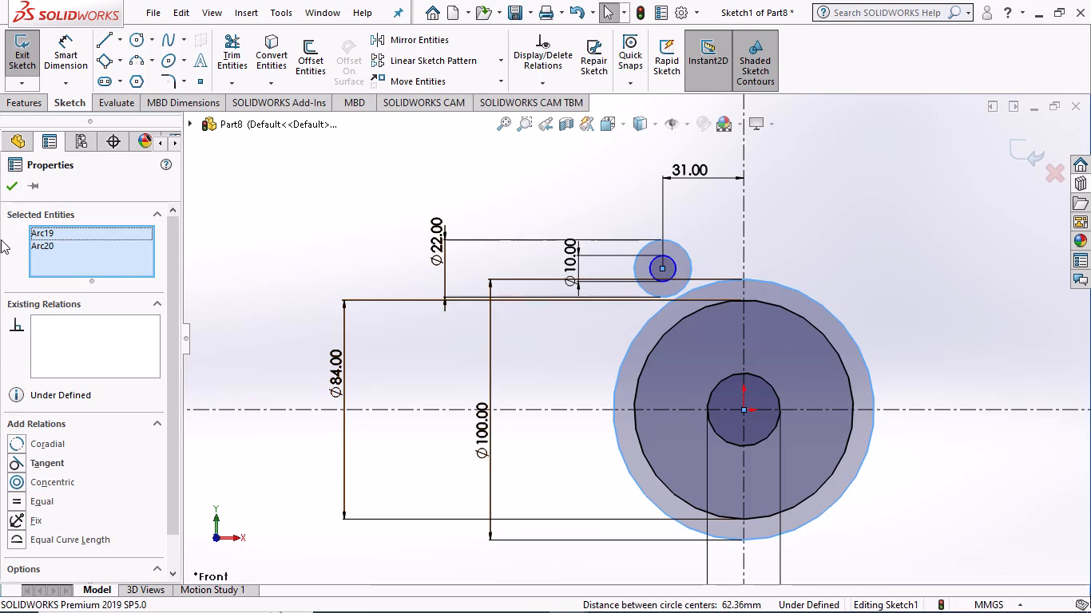
pyautogui.click(36, 465)
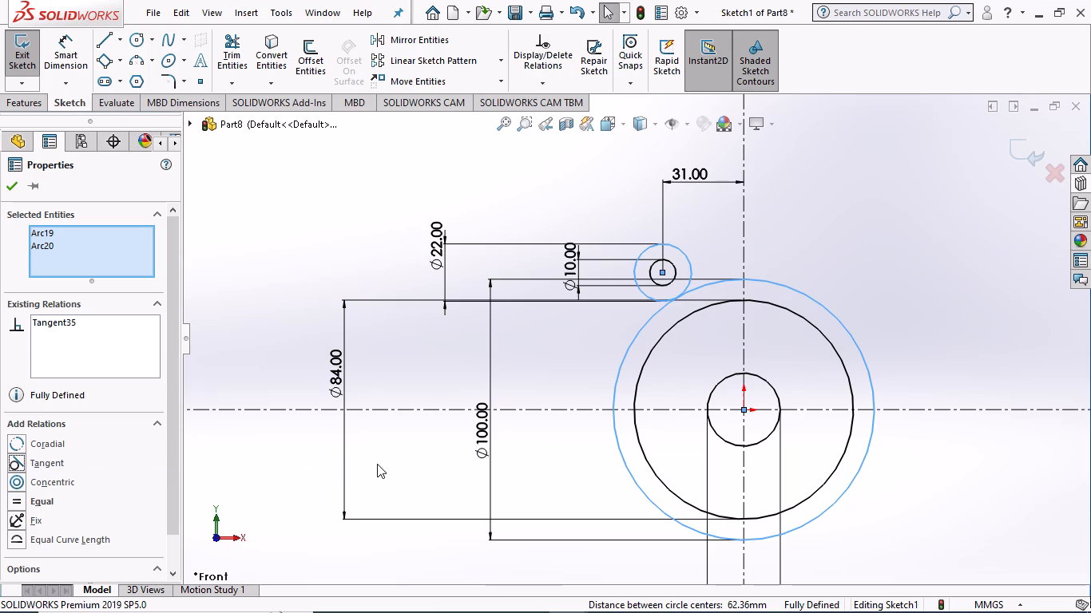
pyautogui.click(201, 148)
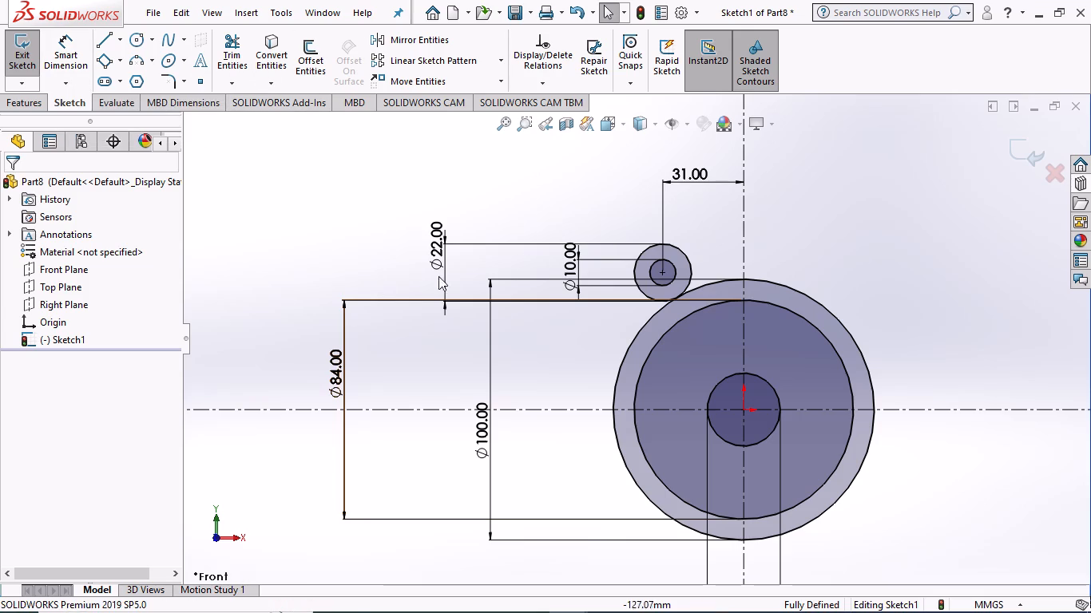
# Mirror the 22 mm and 10 mm circles about the vertical centerline, keeping the originals.
pyautogui.click(403, 34)
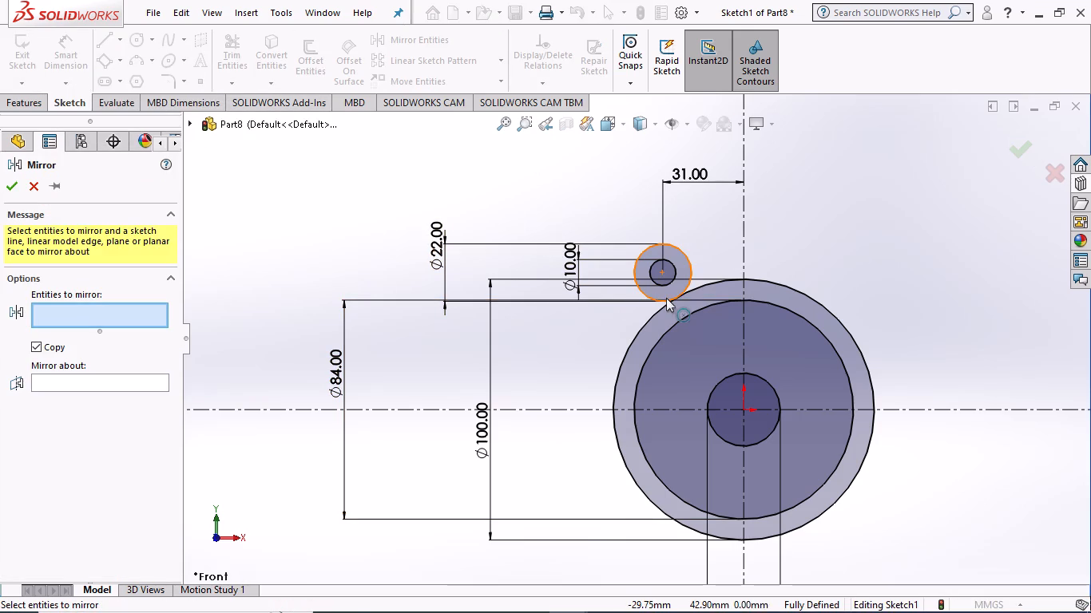
pyautogui.click(684, 257)
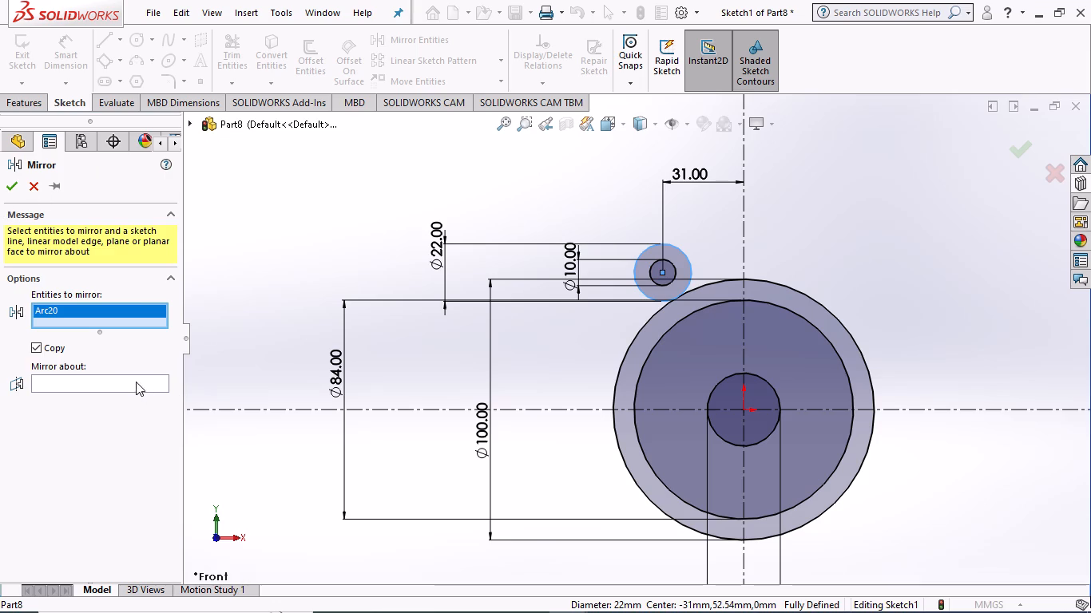
pyautogui.click(645, 275)
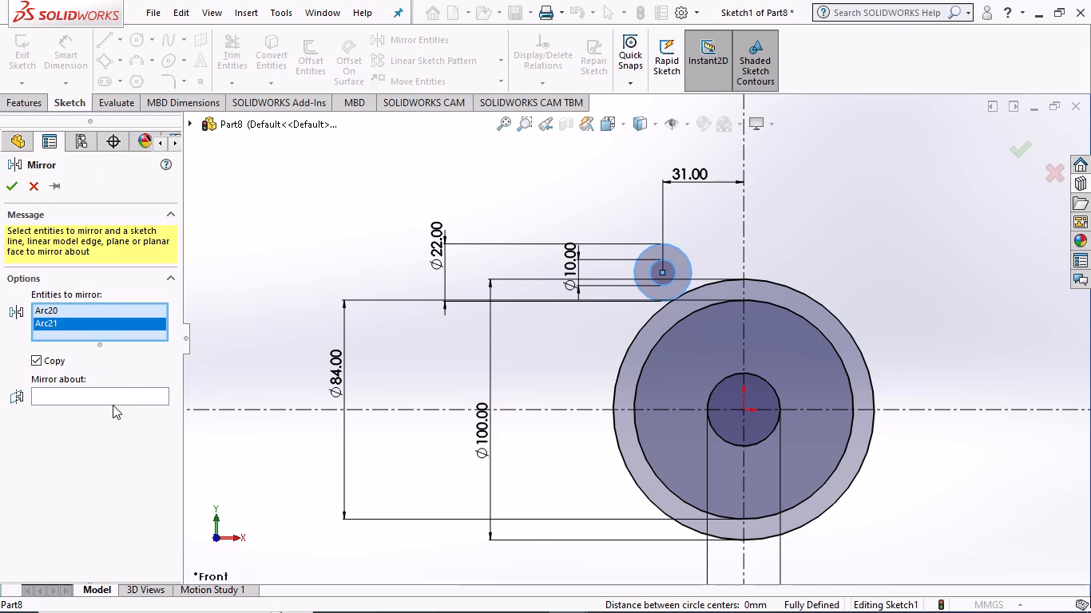
pyautogui.click(118, 394)
pyautogui.click(739, 203)
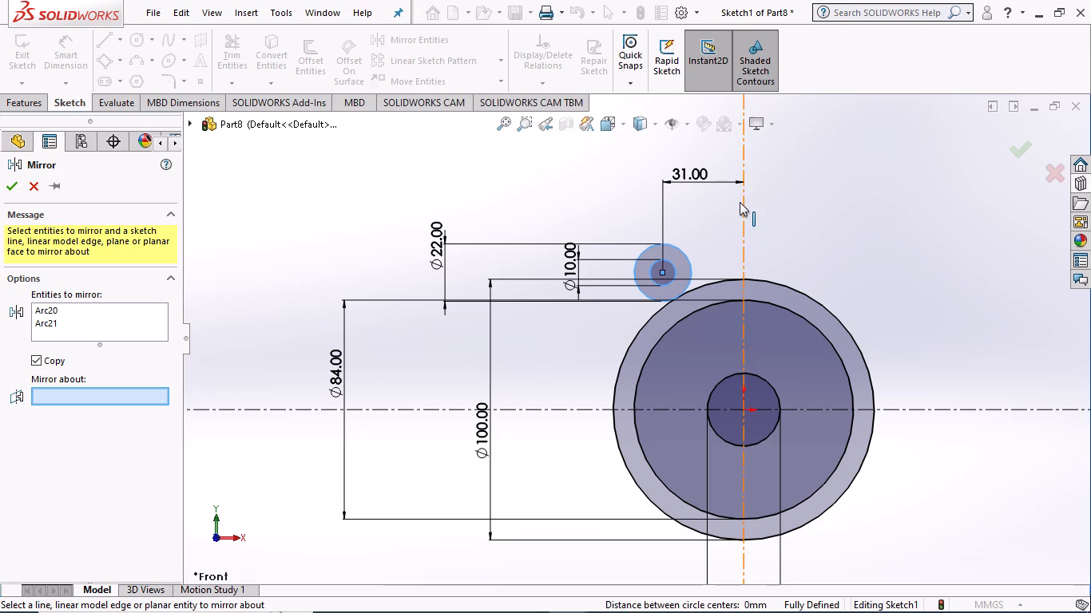
pyautogui.click(740, 202)
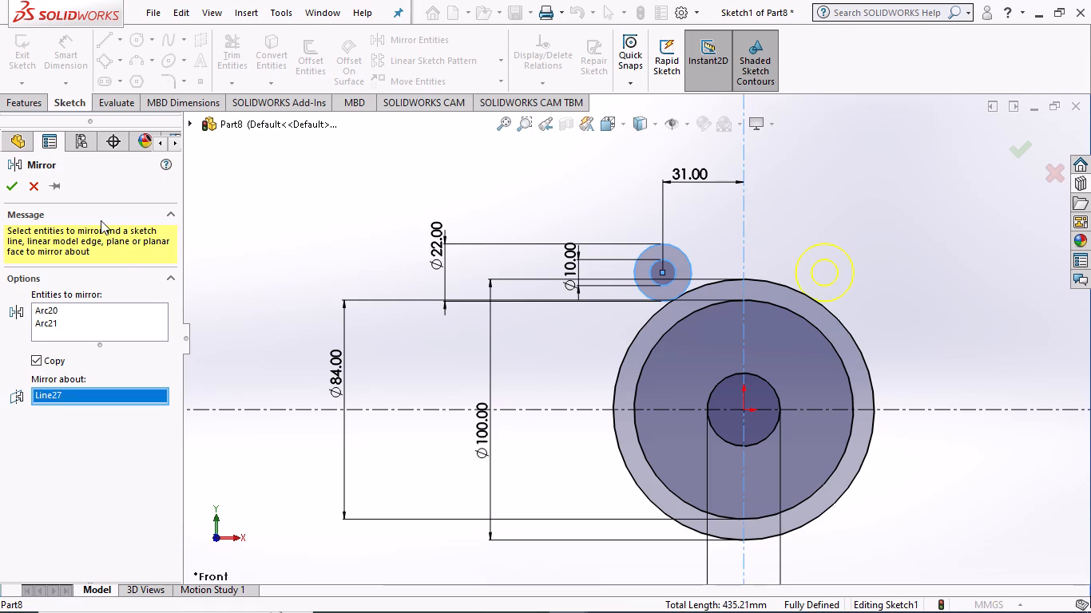
pyautogui.click(16, 187)
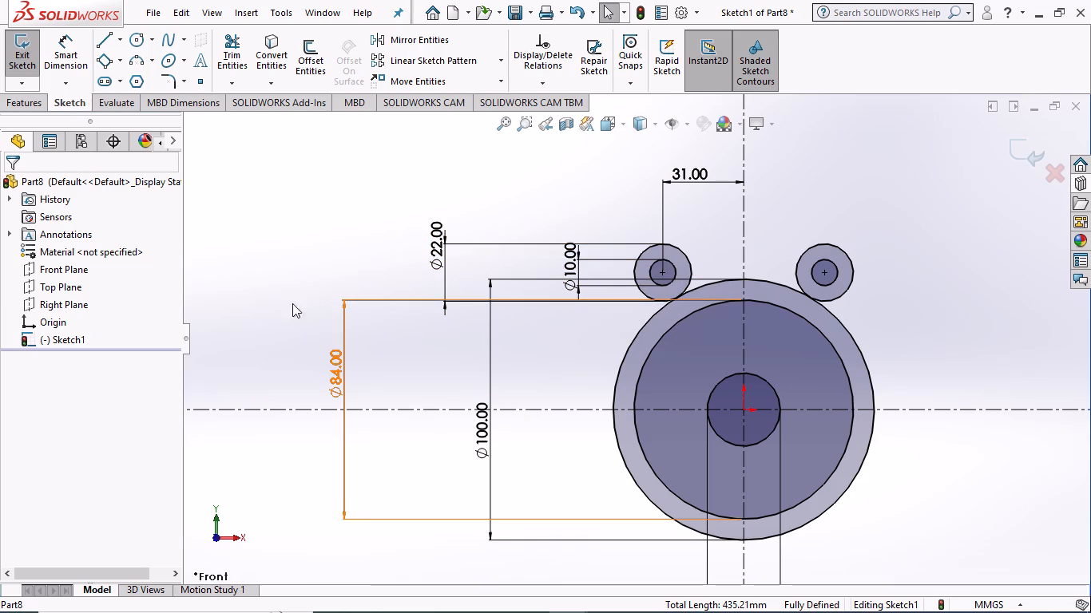
# Sketch a circle with a radius of about 73 mm, centred on the origin.
pyautogui.click(137, 40)
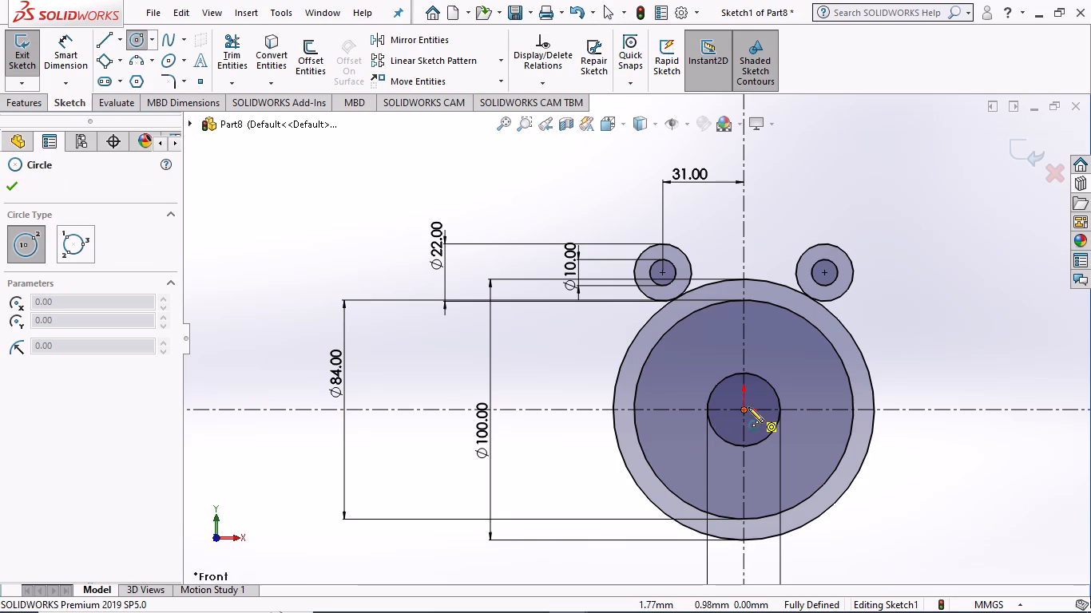
pyautogui.click(744, 410)
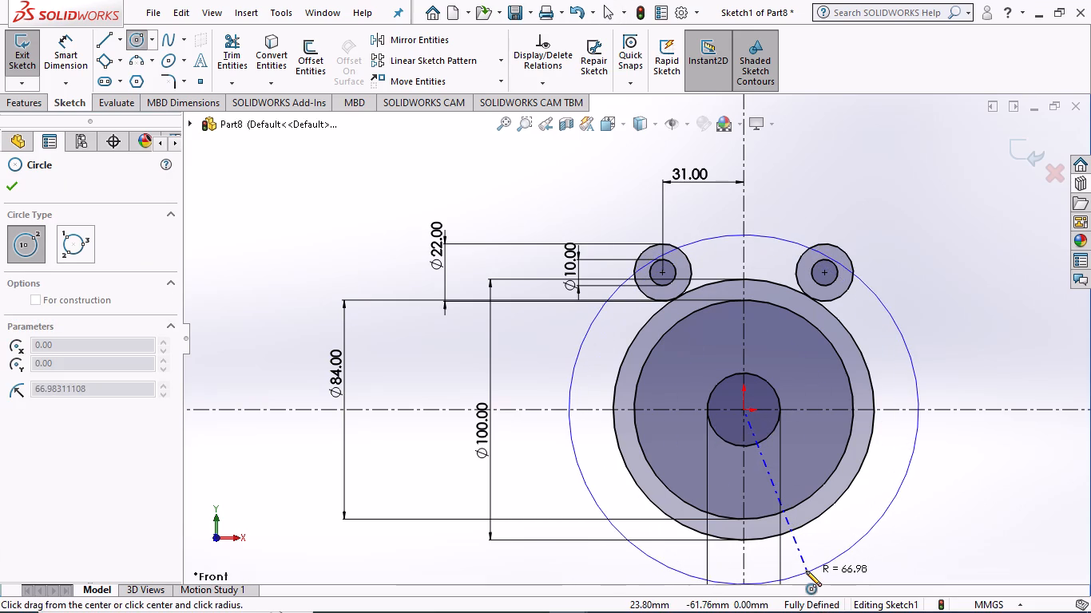
pyautogui.scroll(1, 806, 571)
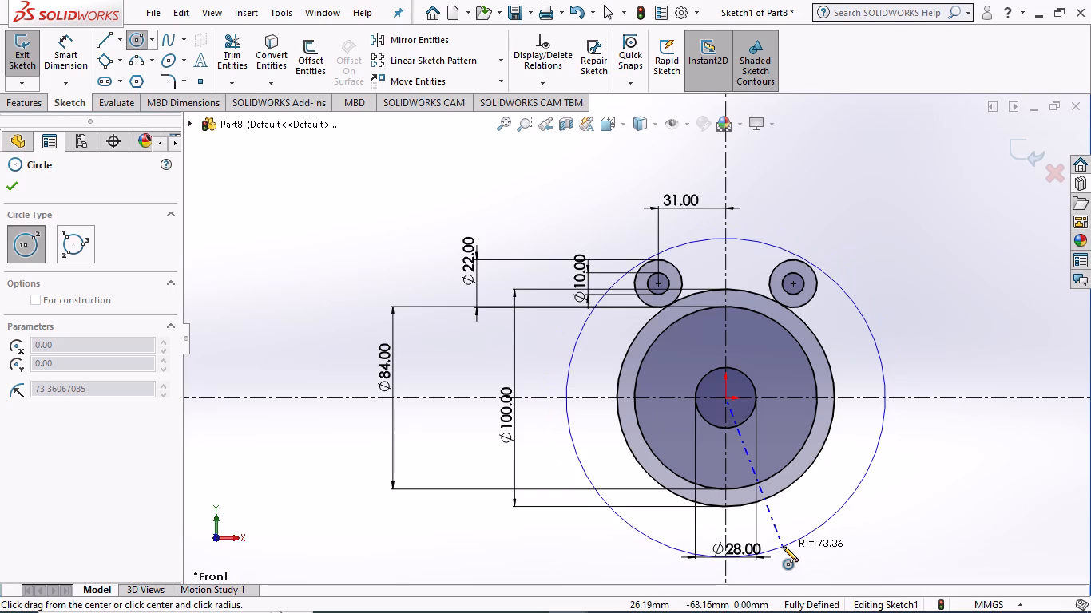
pyautogui.click(783, 546)
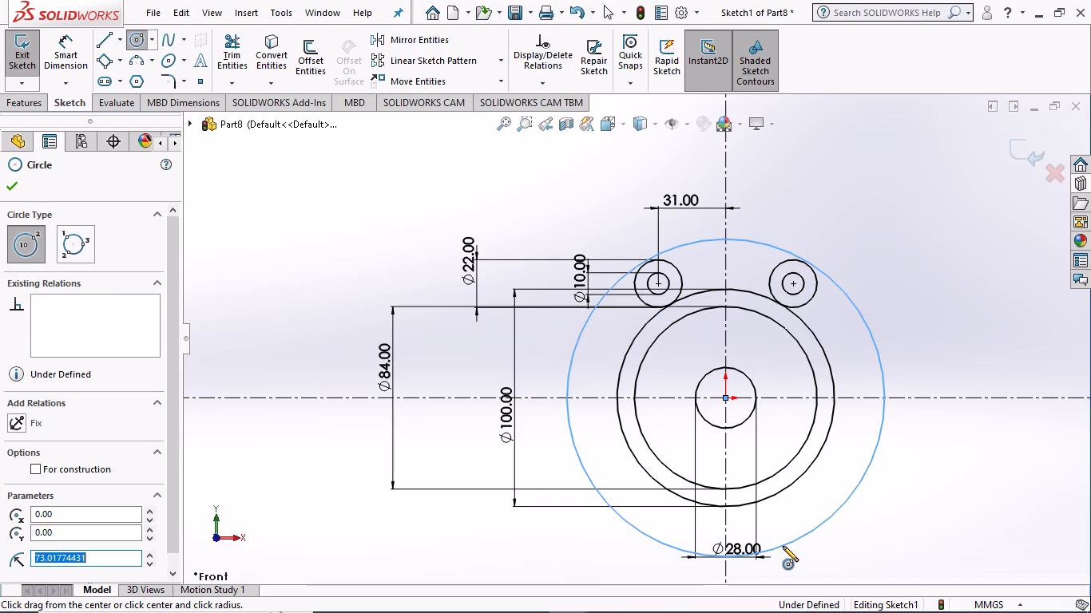
pyautogui.press('Escape')
pyautogui.press('Escape')
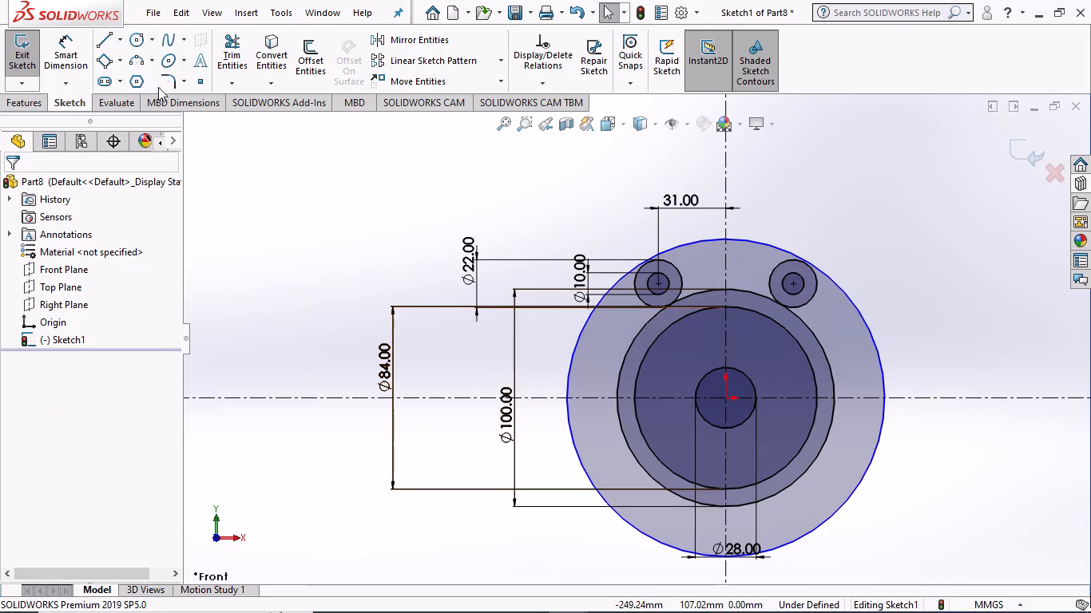
# Dimension the newly drawn origin-centred circle with a 96 mm diameter, placing the dimension outside the 84 mm one.
pyautogui.click(54, 51)
pyautogui.click(569, 361)
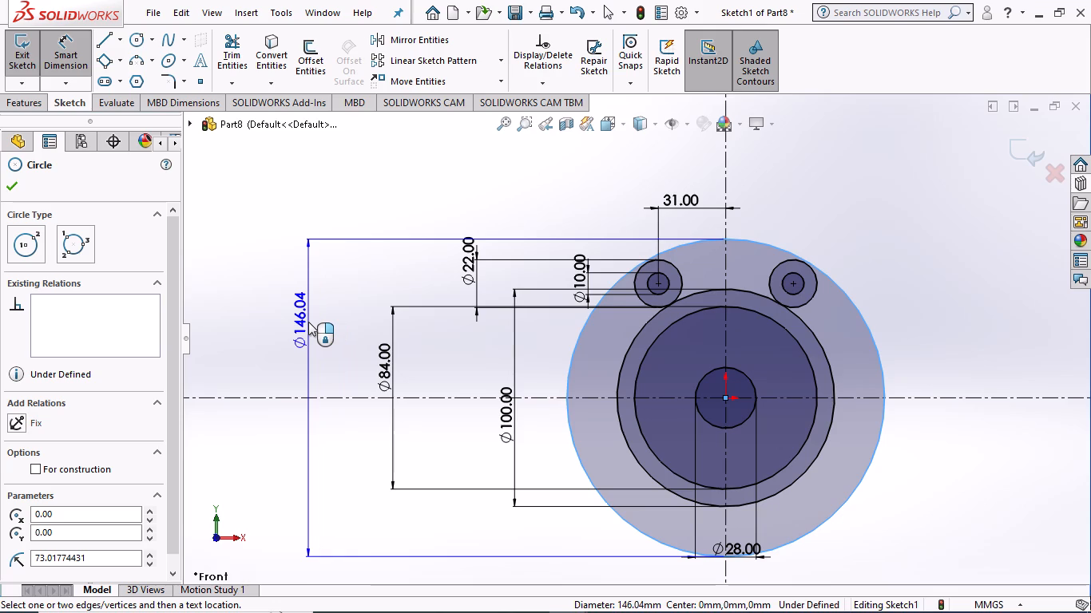
pyautogui.click(308, 322)
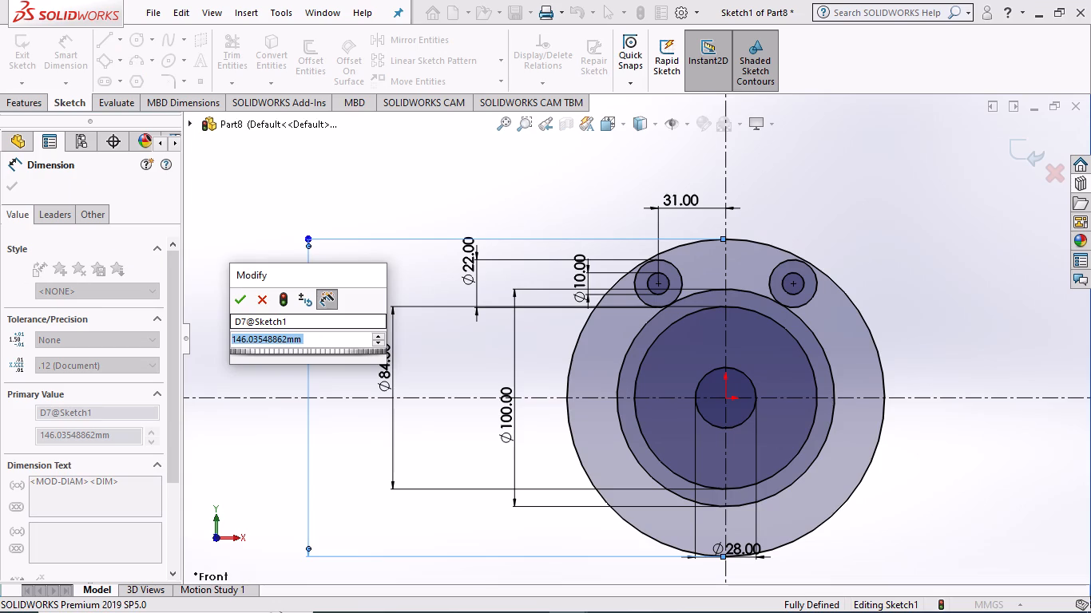
pyautogui.write('96')
pyautogui.press('Return')
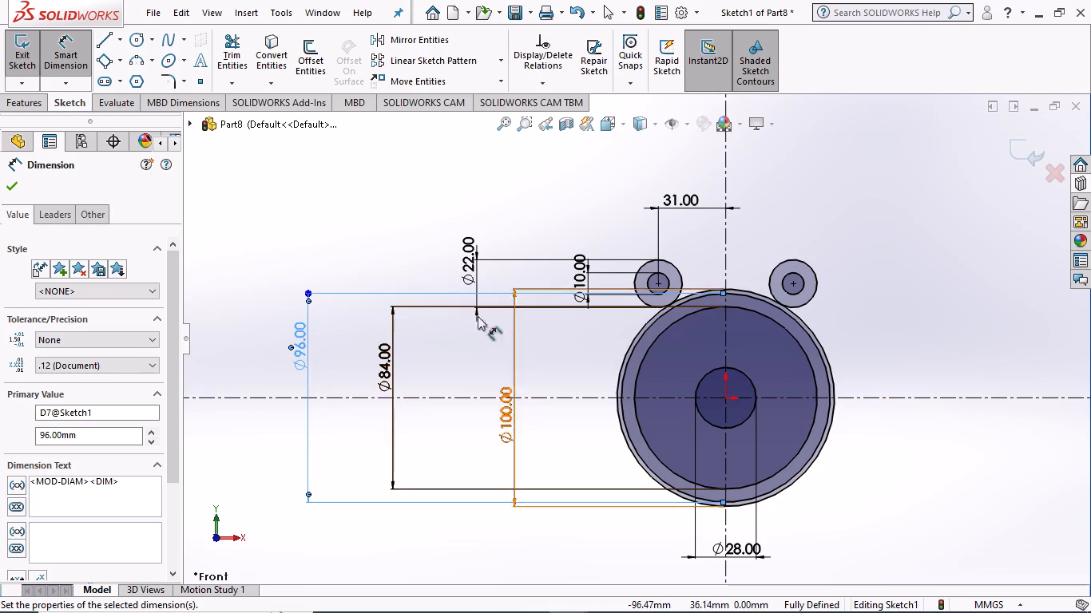
# Delete the 96 mm diameter dimension from the sketch.
pyautogui.rightClick(296, 339)
pyautogui.click(265, 222)
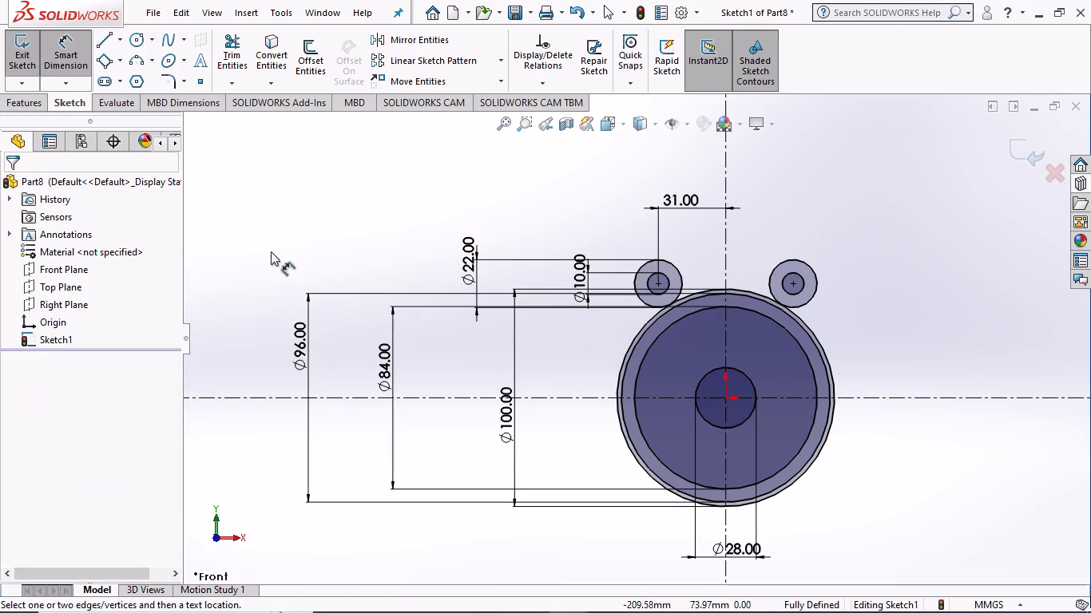
pyautogui.rightClick(303, 334)
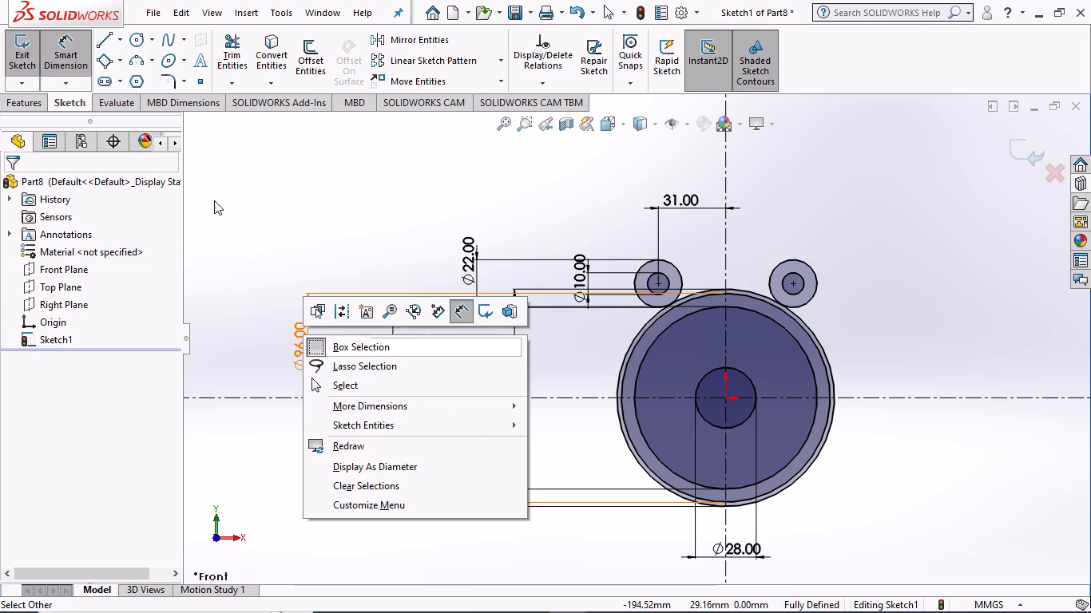
pyautogui.click(270, 255)
pyautogui.click(102, 85)
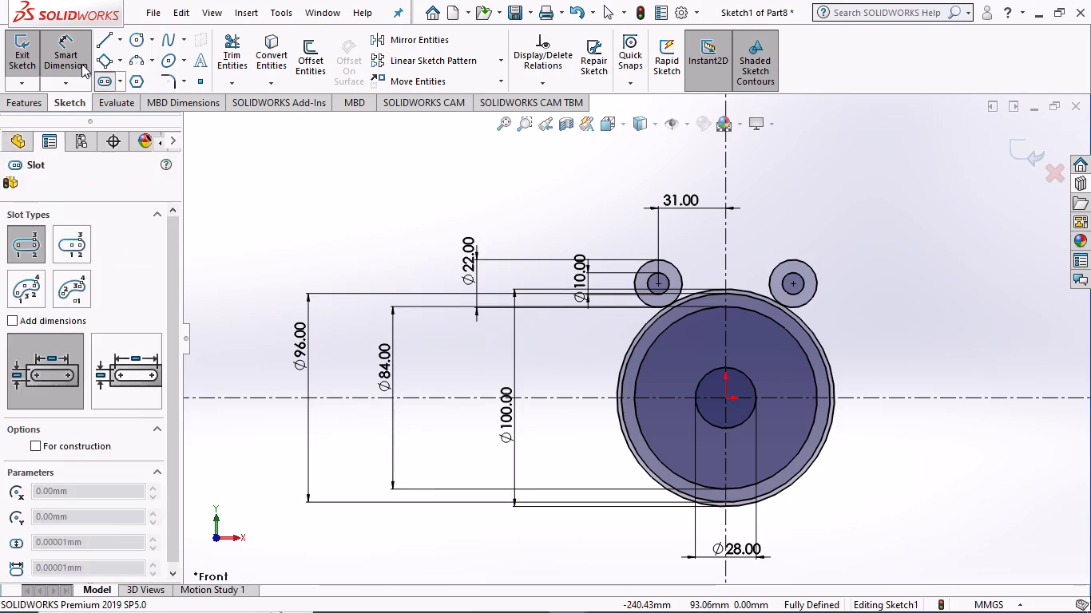
pyautogui.click(81, 64)
pyautogui.rightClick(305, 346)
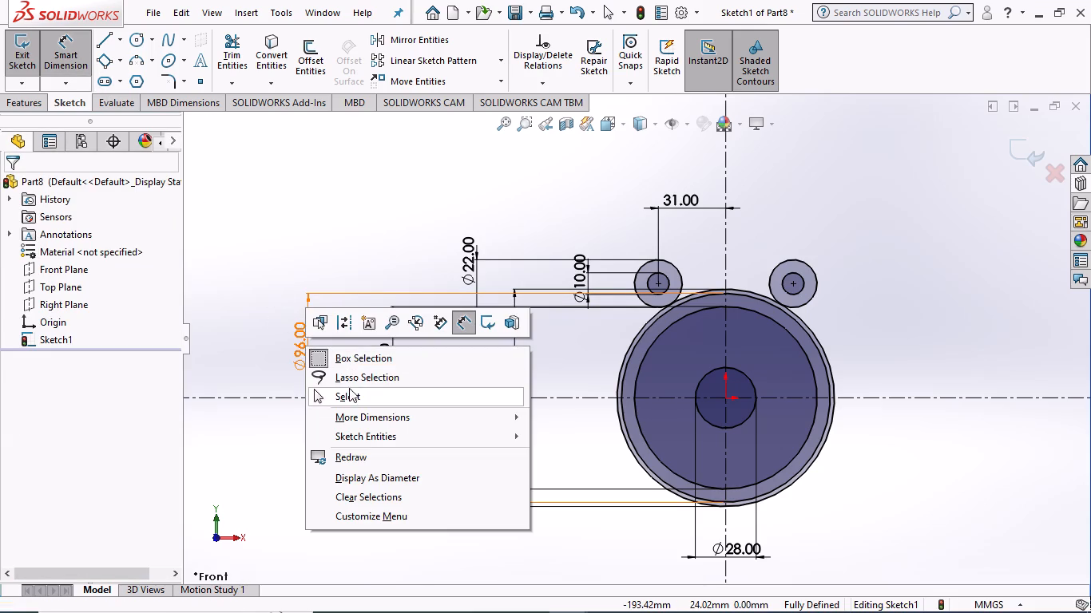
pyautogui.click(258, 261)
pyautogui.click(66, 60)
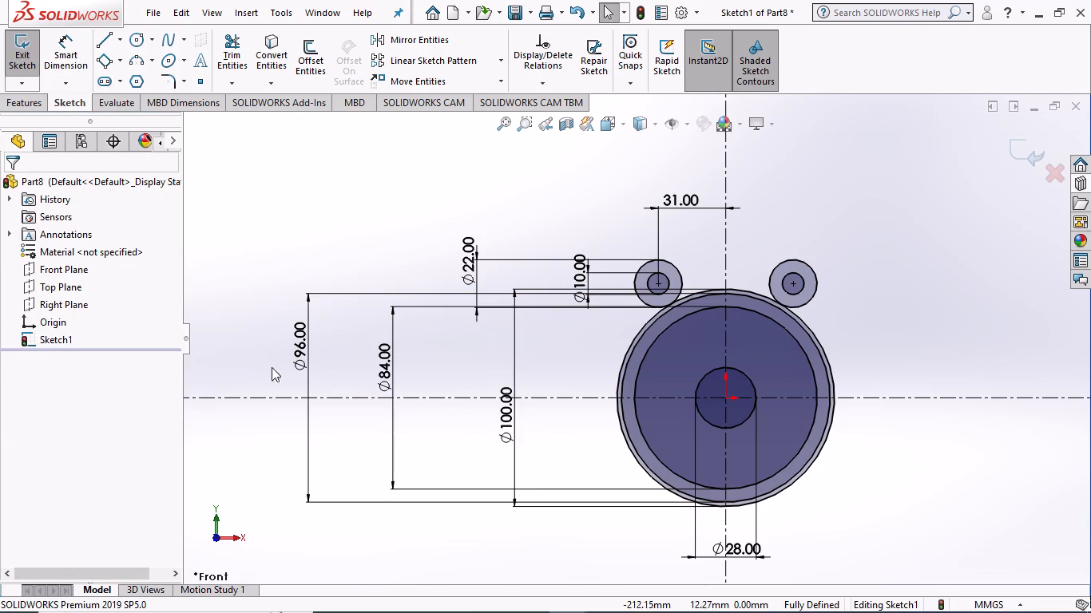
pyautogui.rightClick(308, 345)
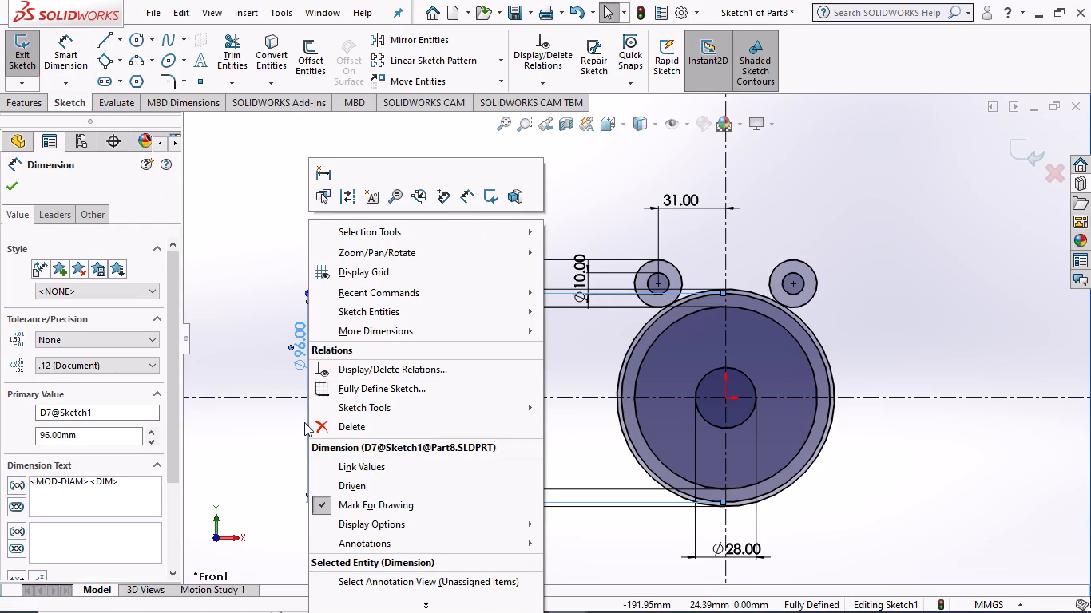
pyautogui.click(317, 429)
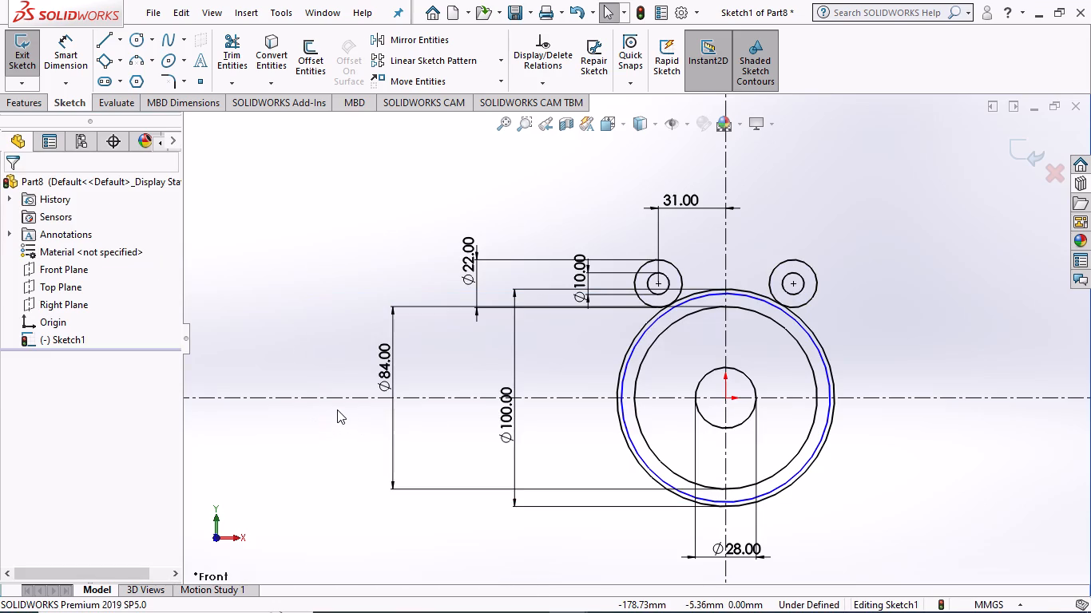
pyautogui.click(297, 241)
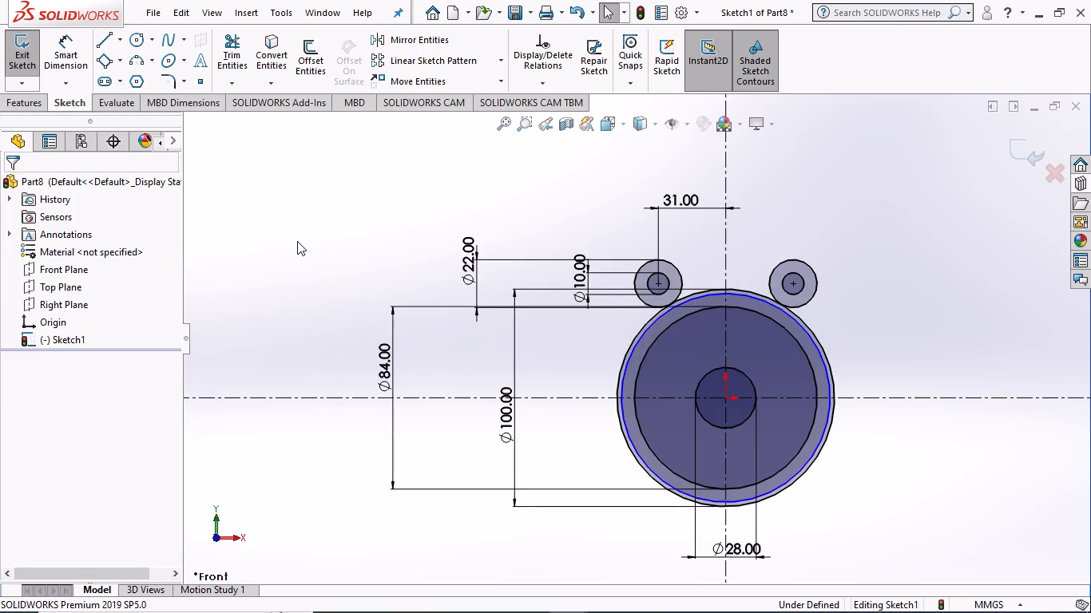
pyautogui.click(298, 241)
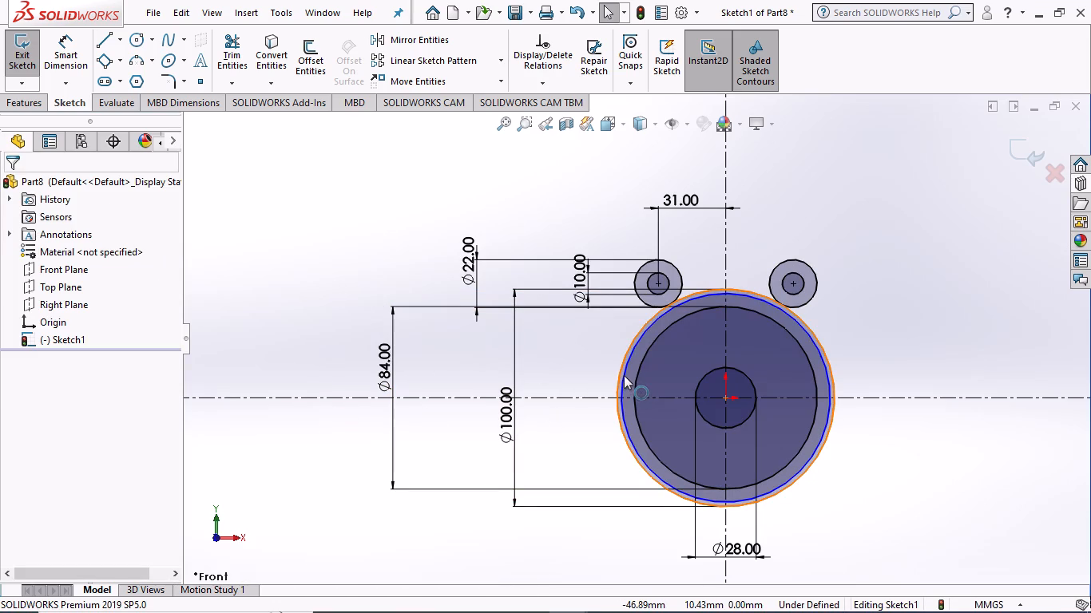
# Delete the undimensioned origin-centred circle lying between the 84 mm and 100 mm circles.
pyautogui.click(624, 375)
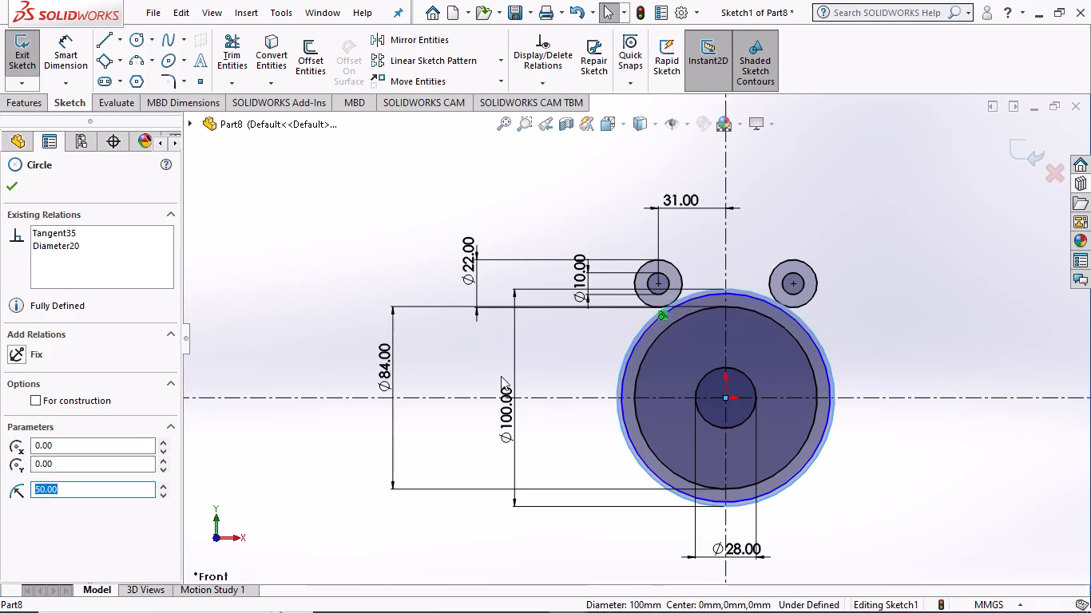
pyautogui.click(517, 358)
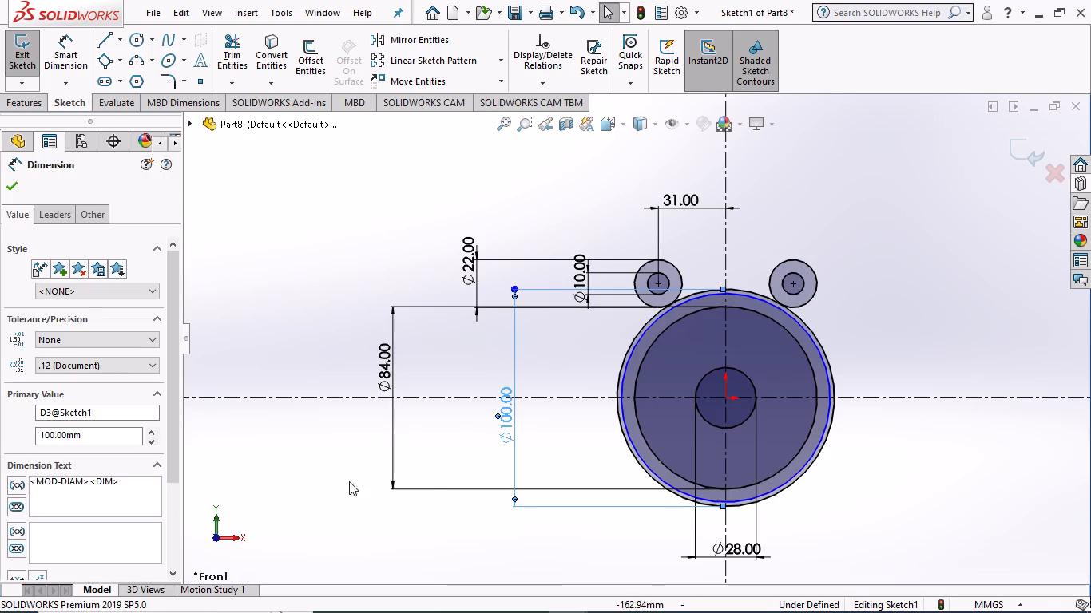
pyautogui.click(314, 477)
pyautogui.scroll(-2, 683, 495)
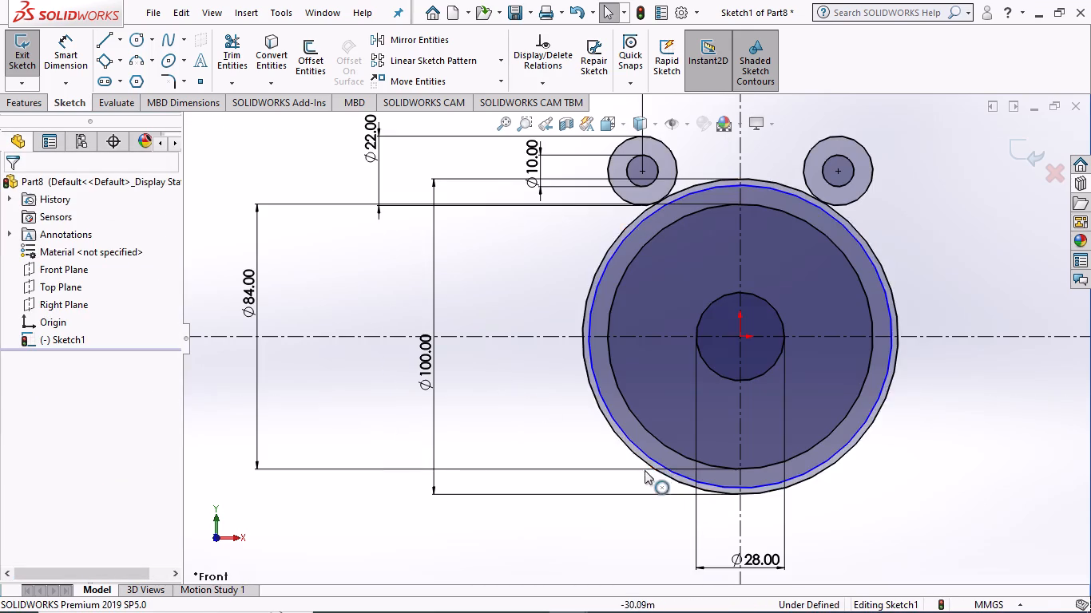
pyautogui.click(645, 454)
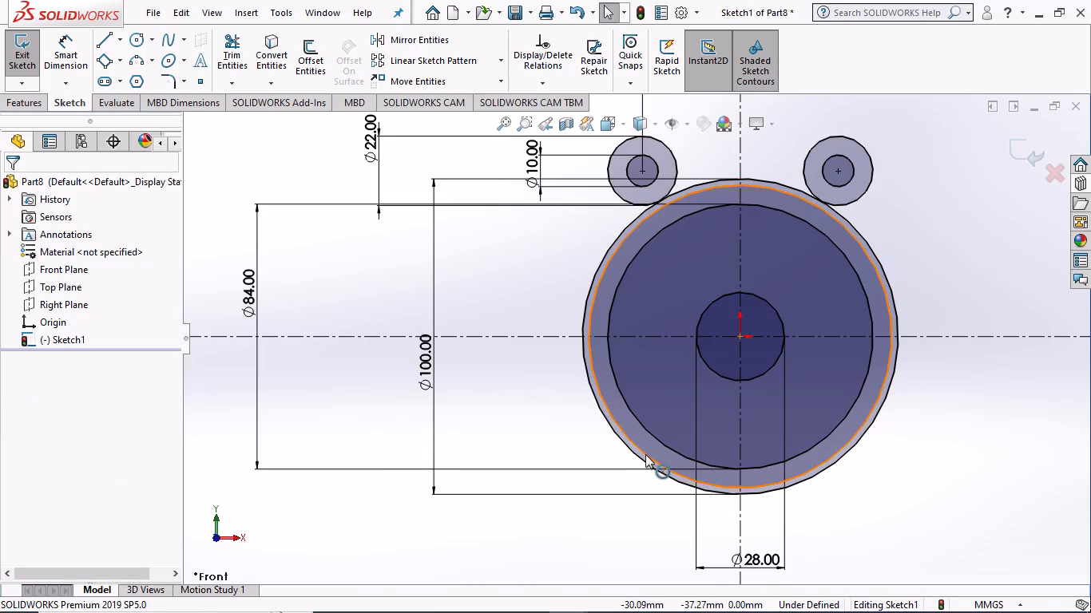
pyautogui.press('Delete')
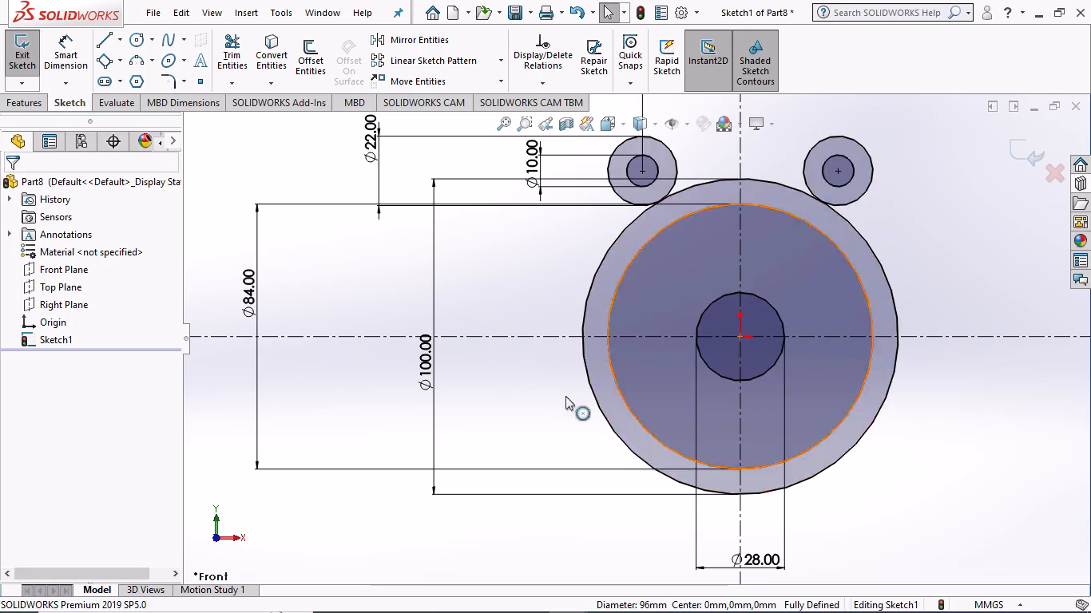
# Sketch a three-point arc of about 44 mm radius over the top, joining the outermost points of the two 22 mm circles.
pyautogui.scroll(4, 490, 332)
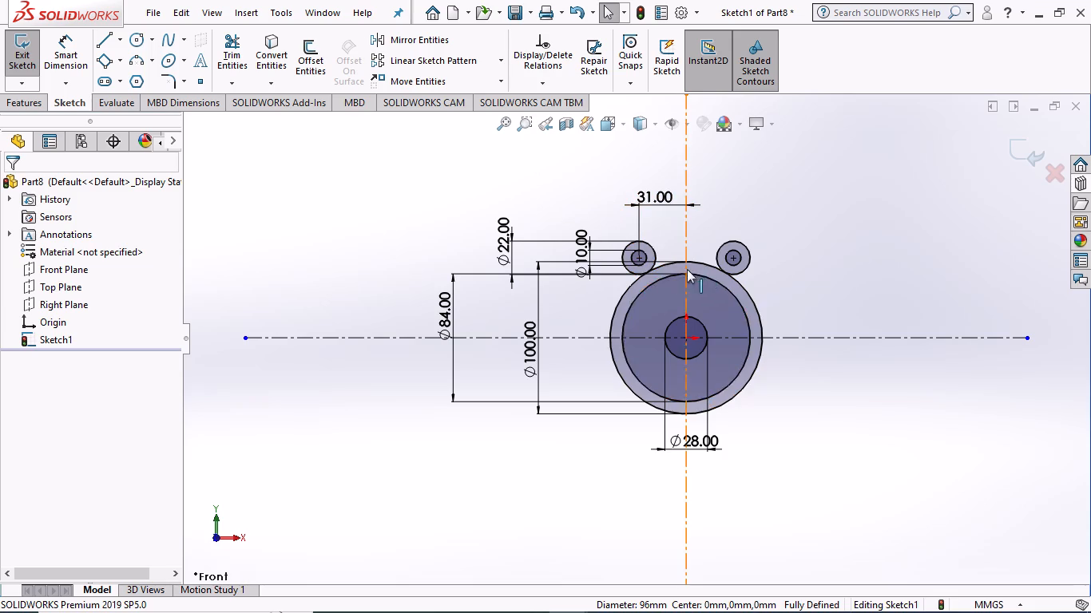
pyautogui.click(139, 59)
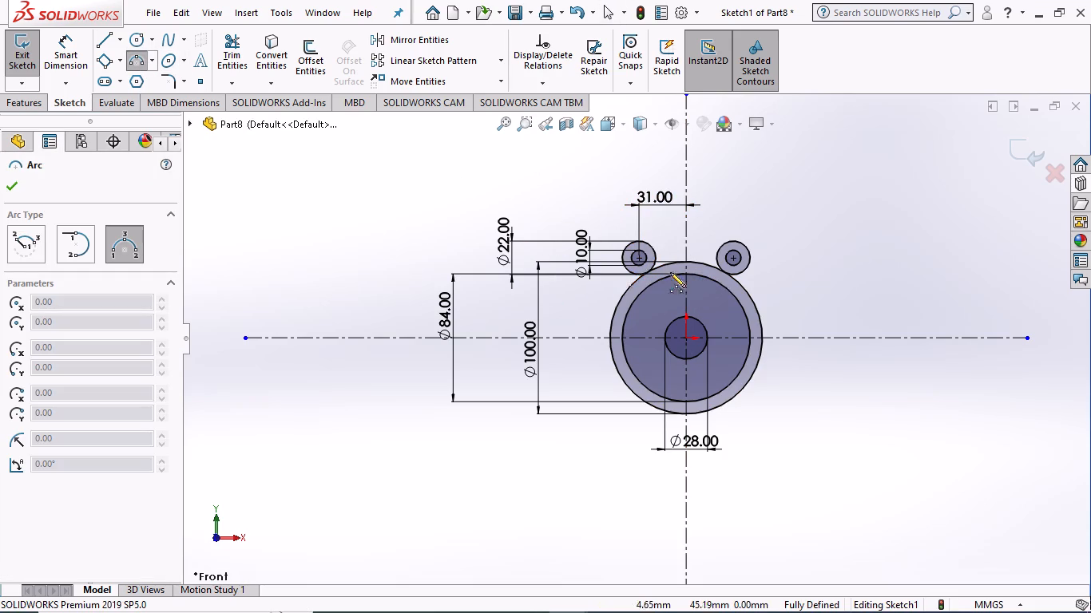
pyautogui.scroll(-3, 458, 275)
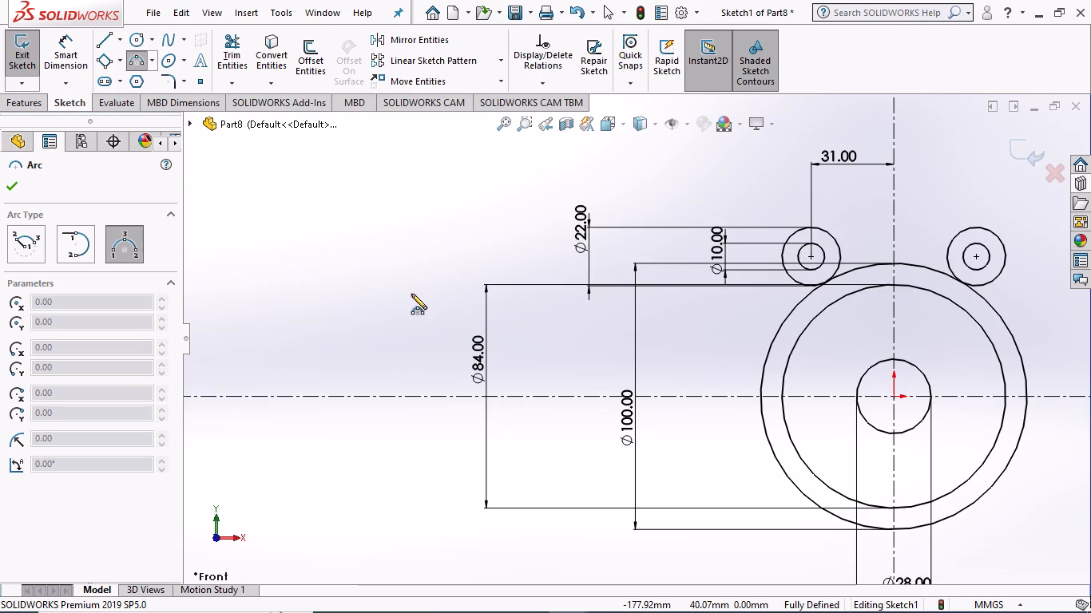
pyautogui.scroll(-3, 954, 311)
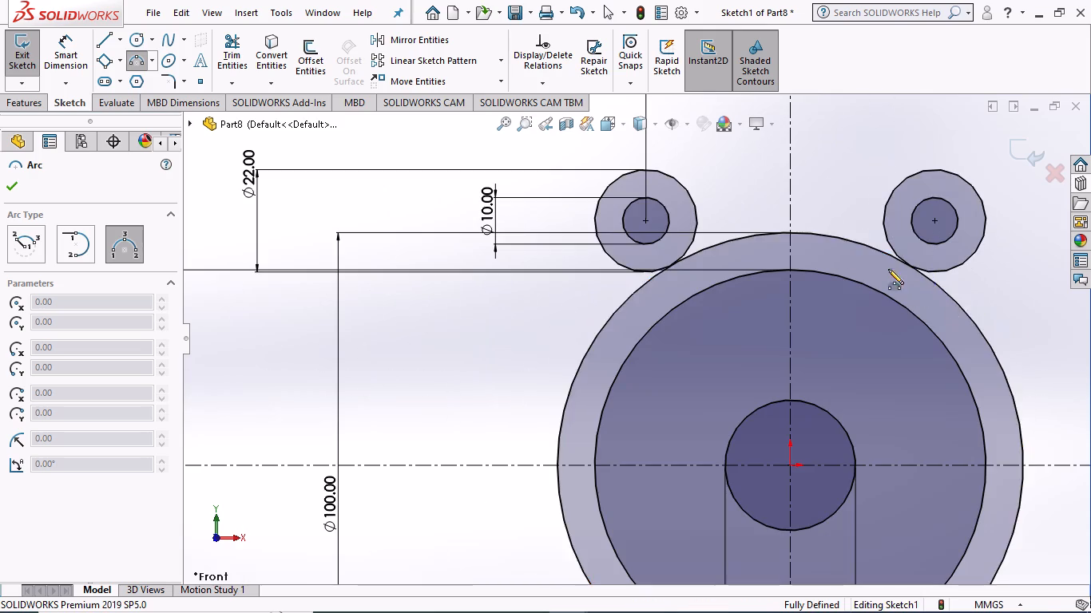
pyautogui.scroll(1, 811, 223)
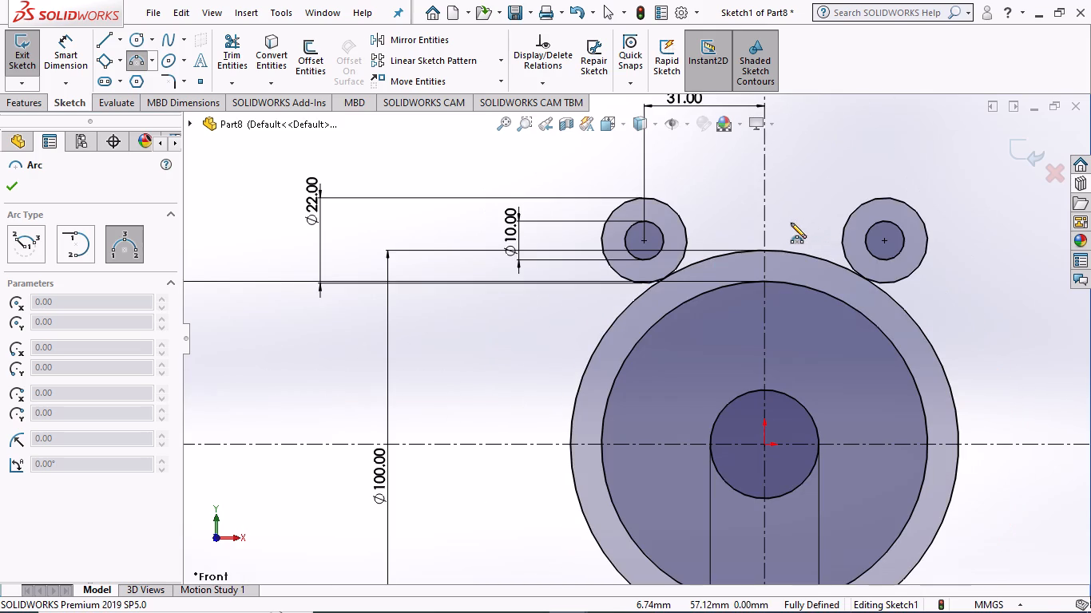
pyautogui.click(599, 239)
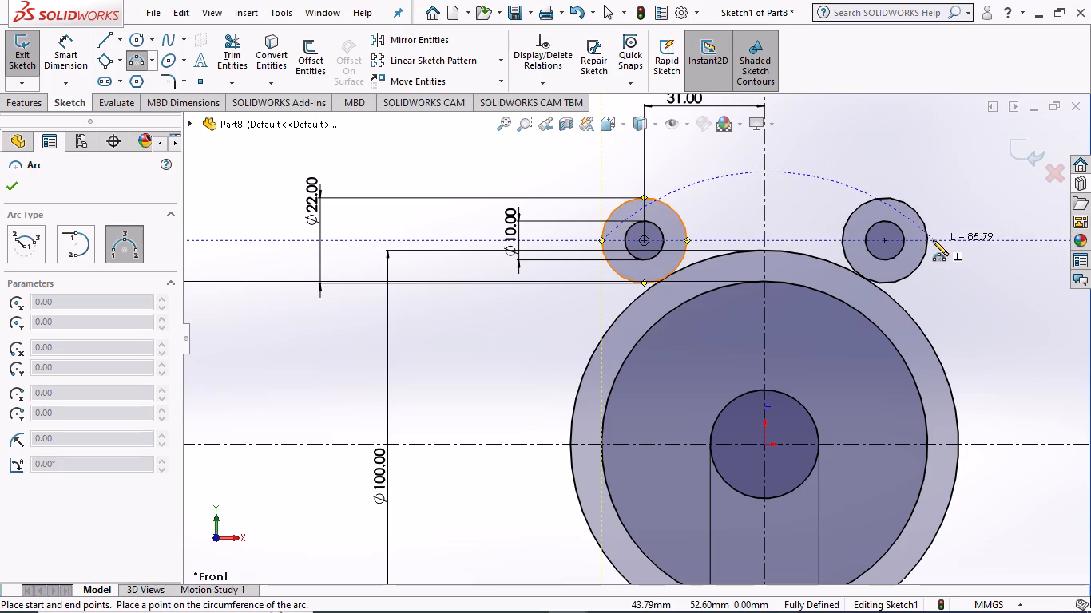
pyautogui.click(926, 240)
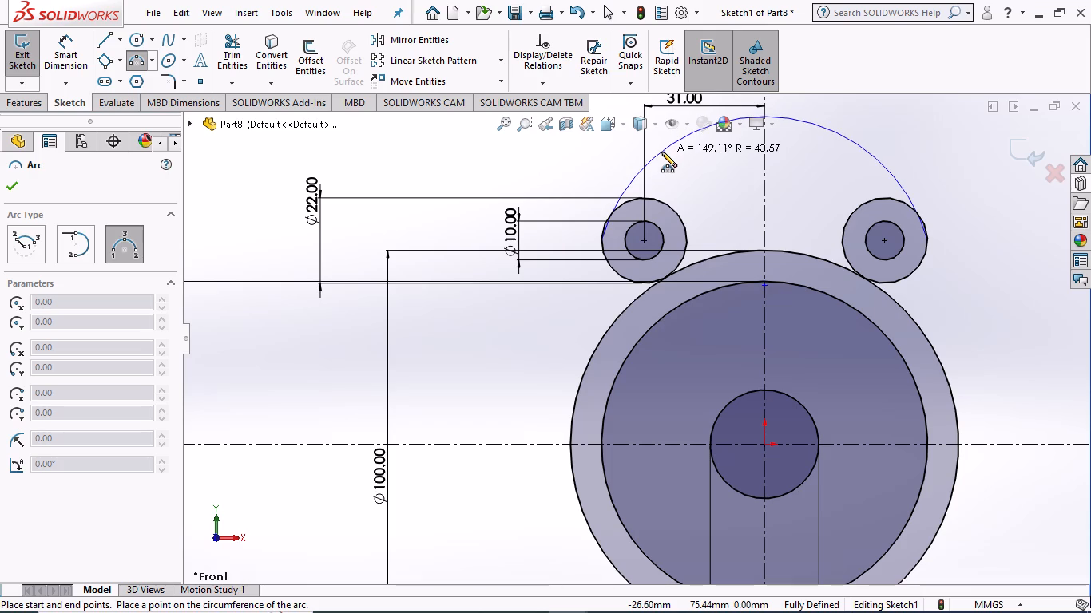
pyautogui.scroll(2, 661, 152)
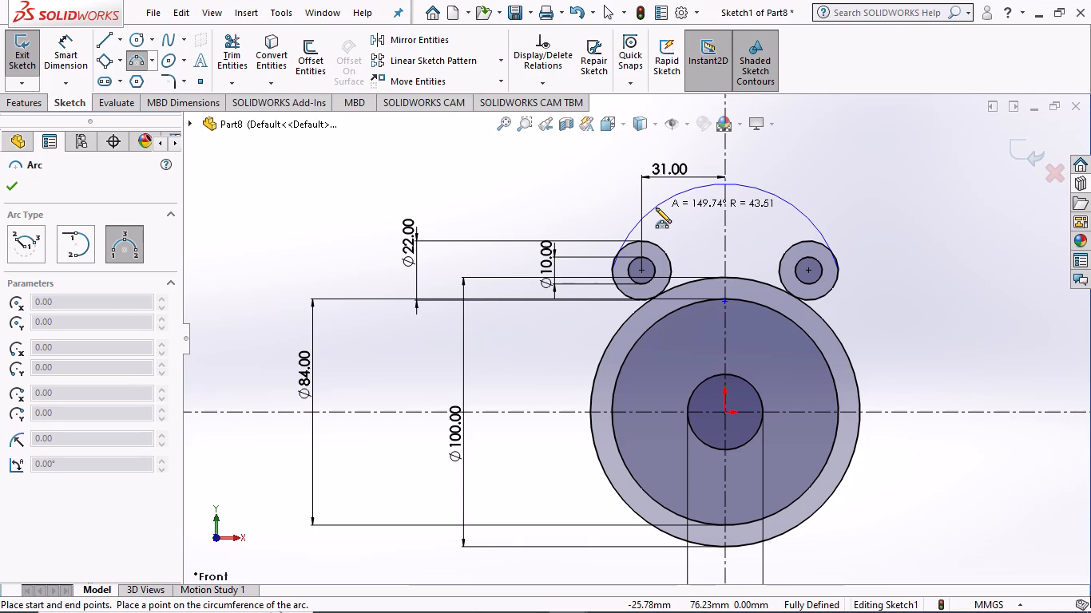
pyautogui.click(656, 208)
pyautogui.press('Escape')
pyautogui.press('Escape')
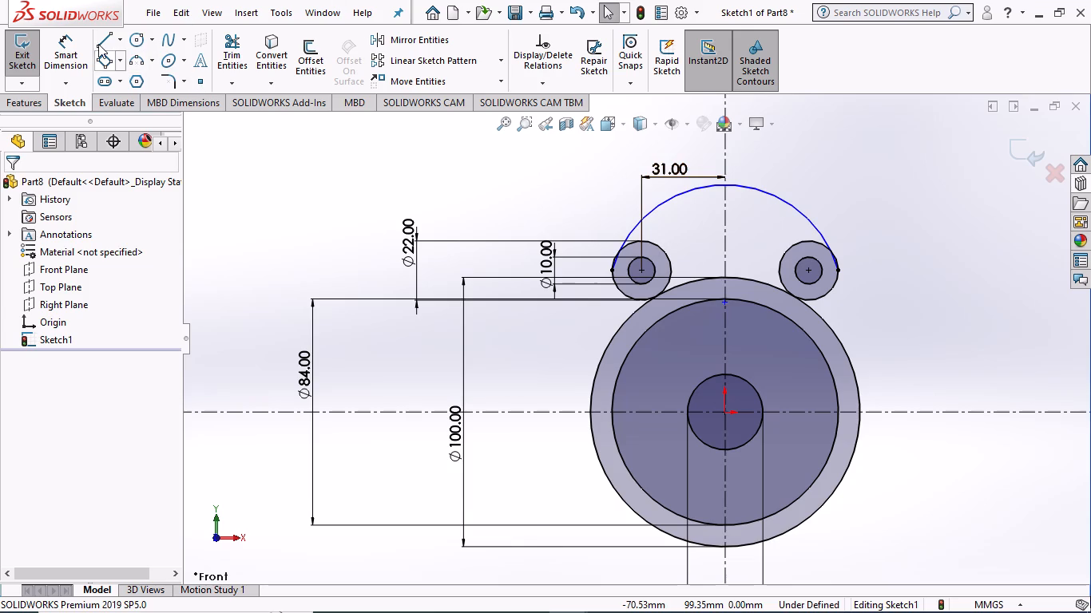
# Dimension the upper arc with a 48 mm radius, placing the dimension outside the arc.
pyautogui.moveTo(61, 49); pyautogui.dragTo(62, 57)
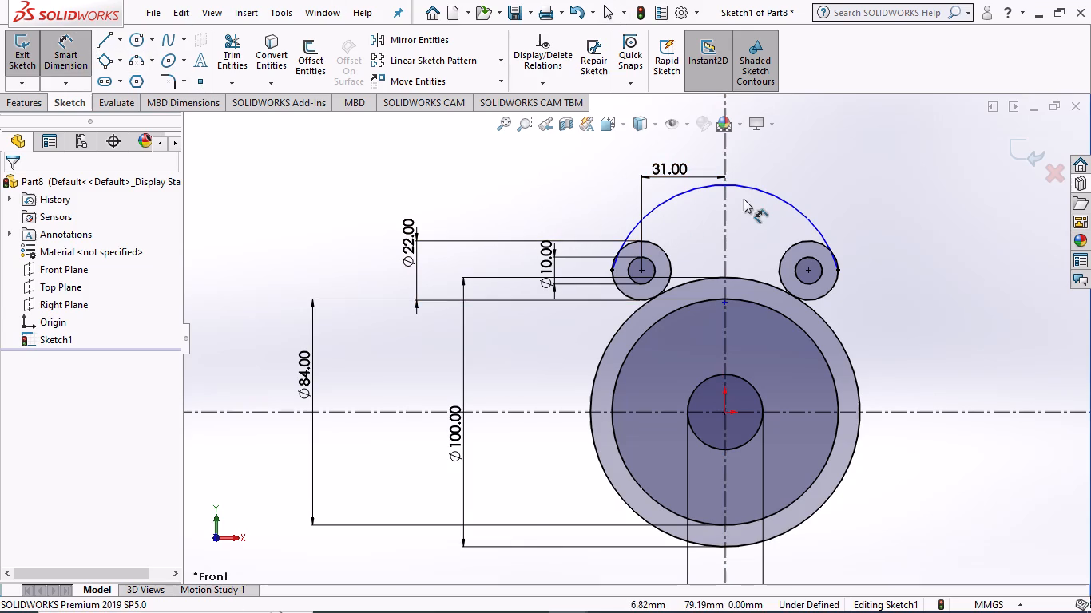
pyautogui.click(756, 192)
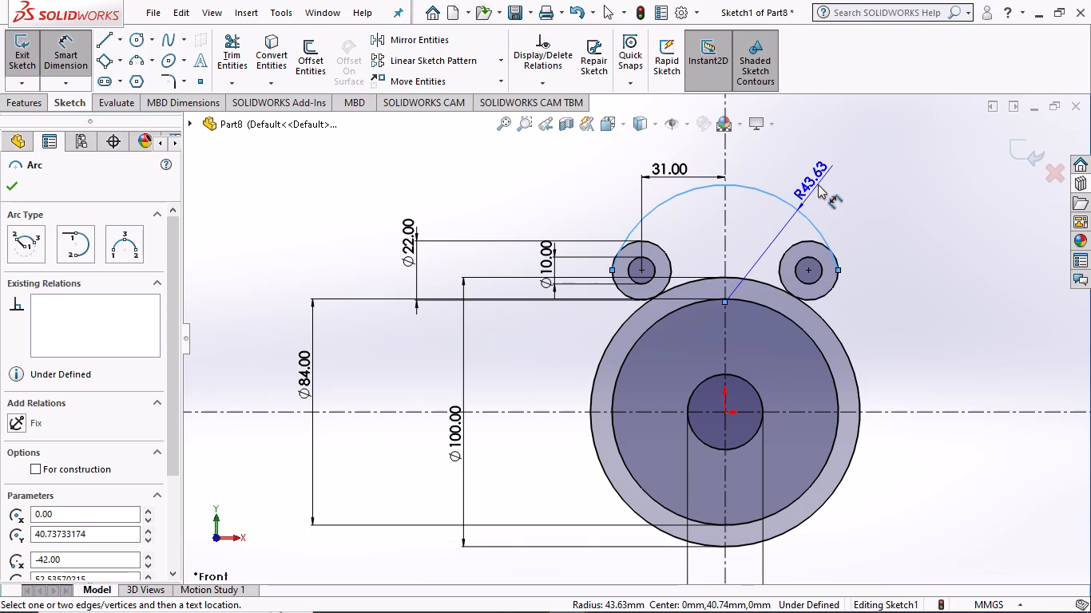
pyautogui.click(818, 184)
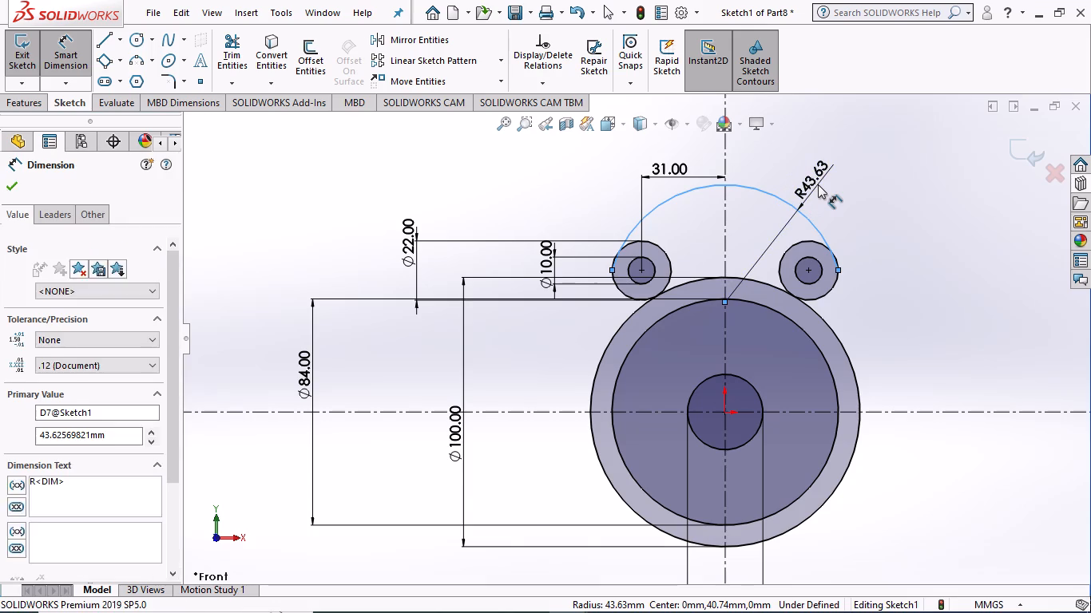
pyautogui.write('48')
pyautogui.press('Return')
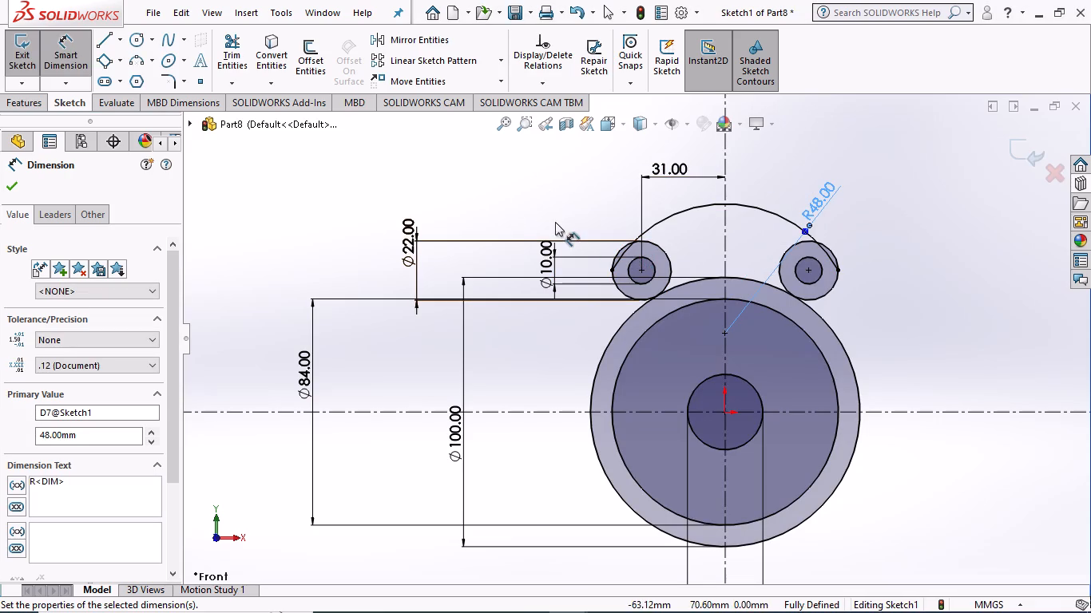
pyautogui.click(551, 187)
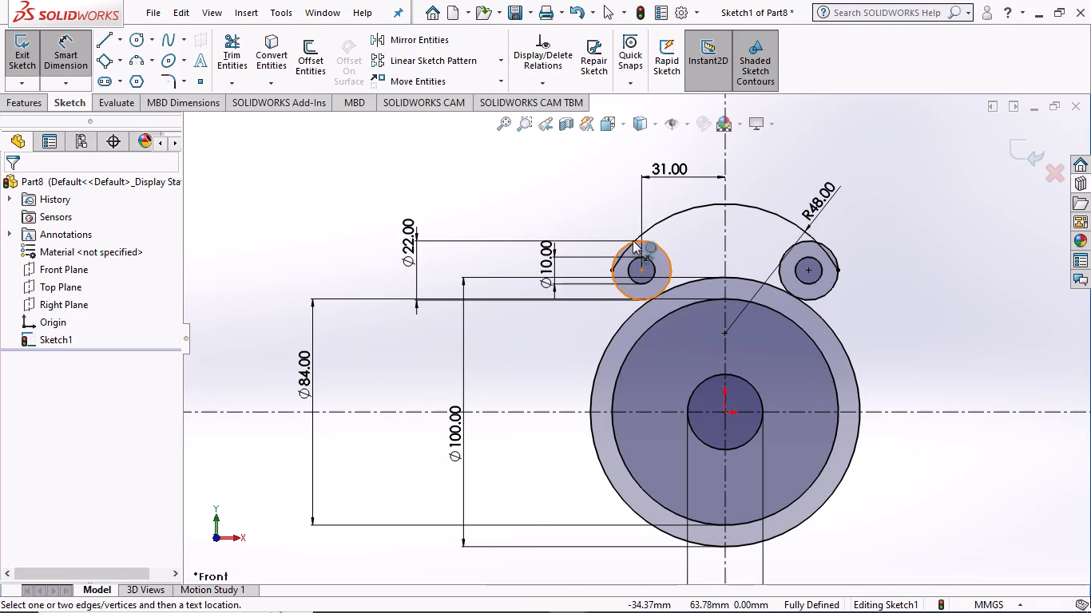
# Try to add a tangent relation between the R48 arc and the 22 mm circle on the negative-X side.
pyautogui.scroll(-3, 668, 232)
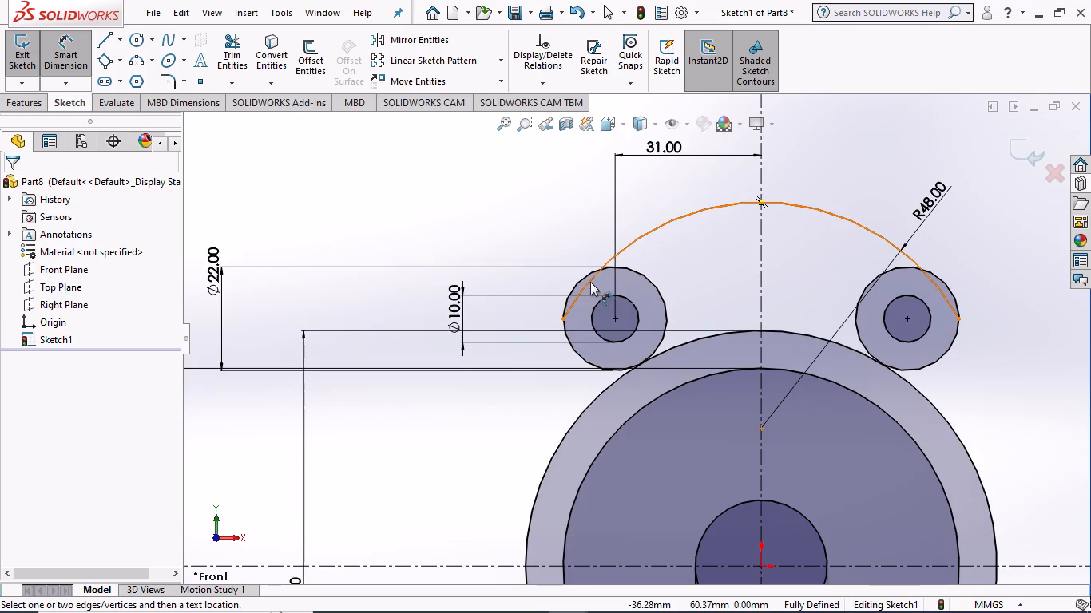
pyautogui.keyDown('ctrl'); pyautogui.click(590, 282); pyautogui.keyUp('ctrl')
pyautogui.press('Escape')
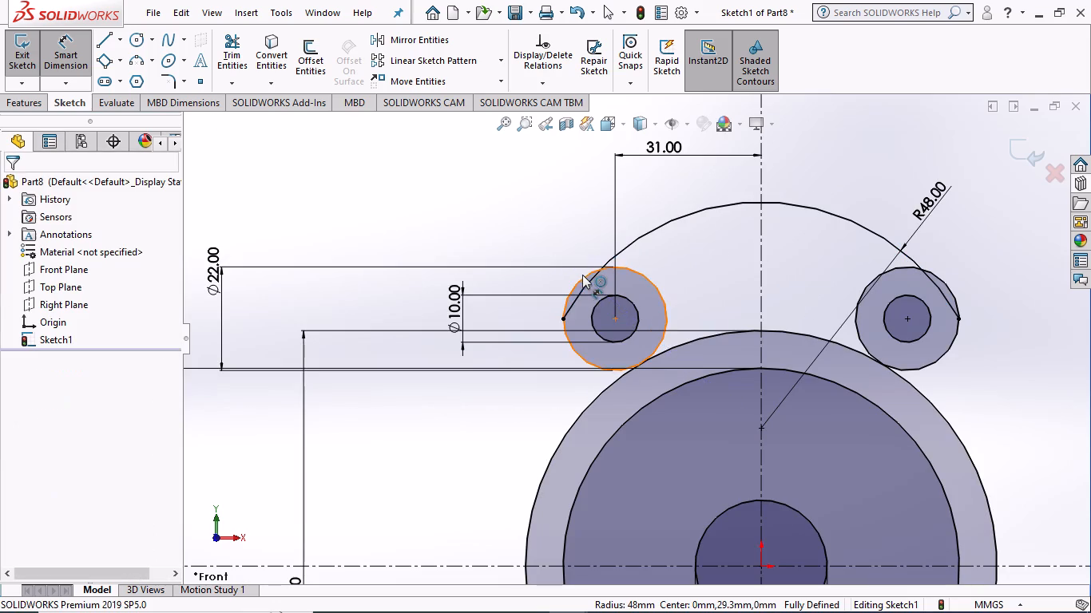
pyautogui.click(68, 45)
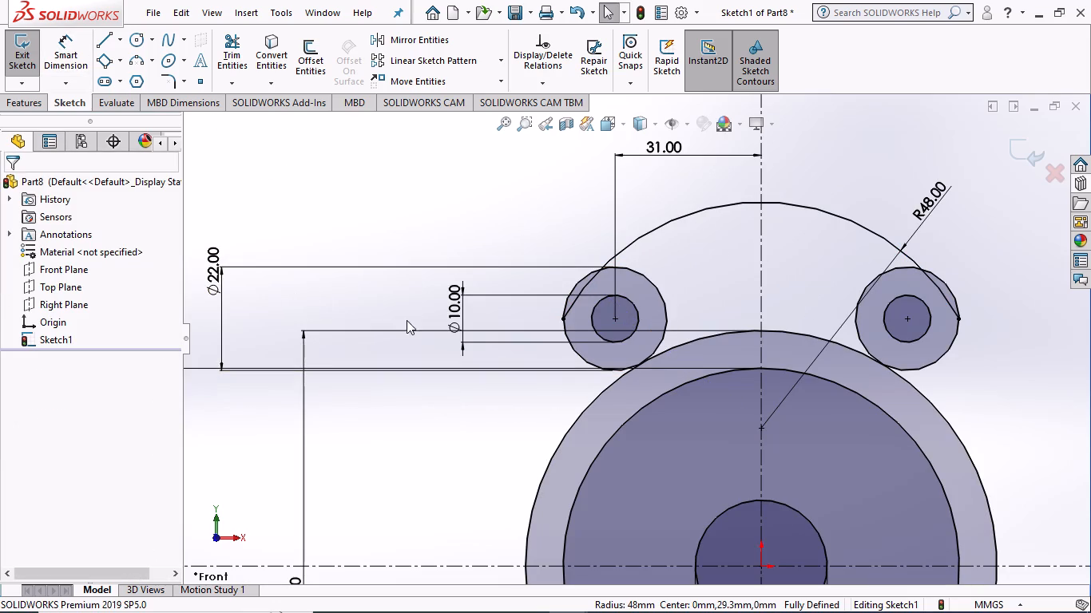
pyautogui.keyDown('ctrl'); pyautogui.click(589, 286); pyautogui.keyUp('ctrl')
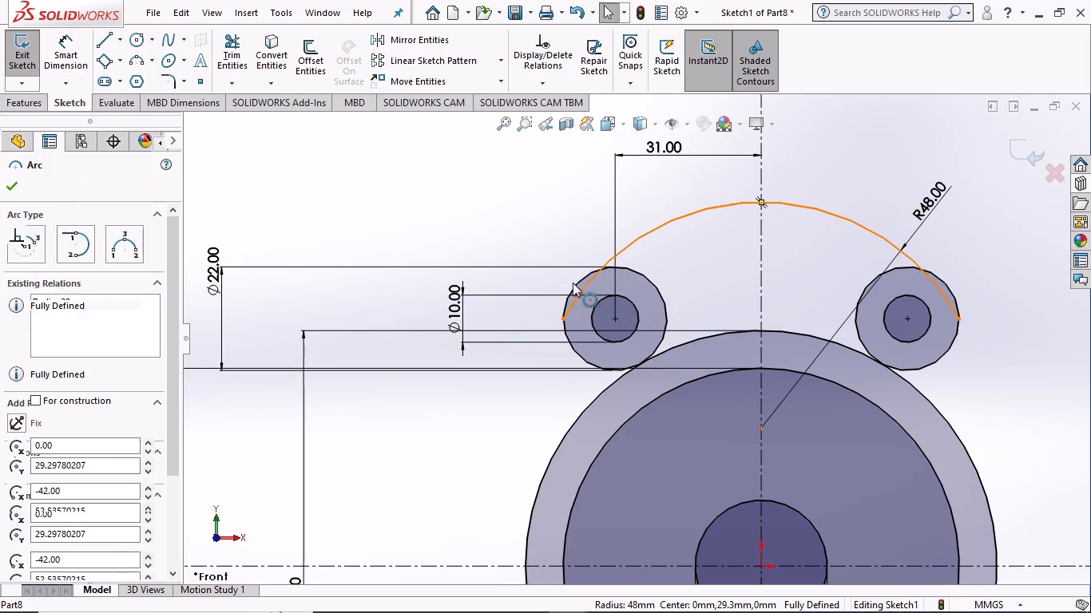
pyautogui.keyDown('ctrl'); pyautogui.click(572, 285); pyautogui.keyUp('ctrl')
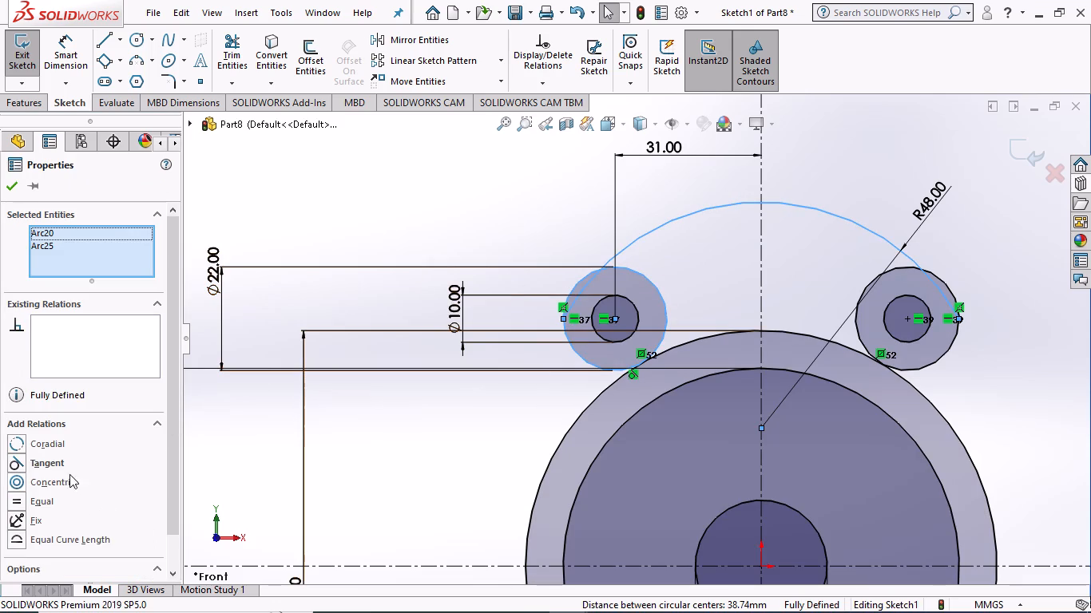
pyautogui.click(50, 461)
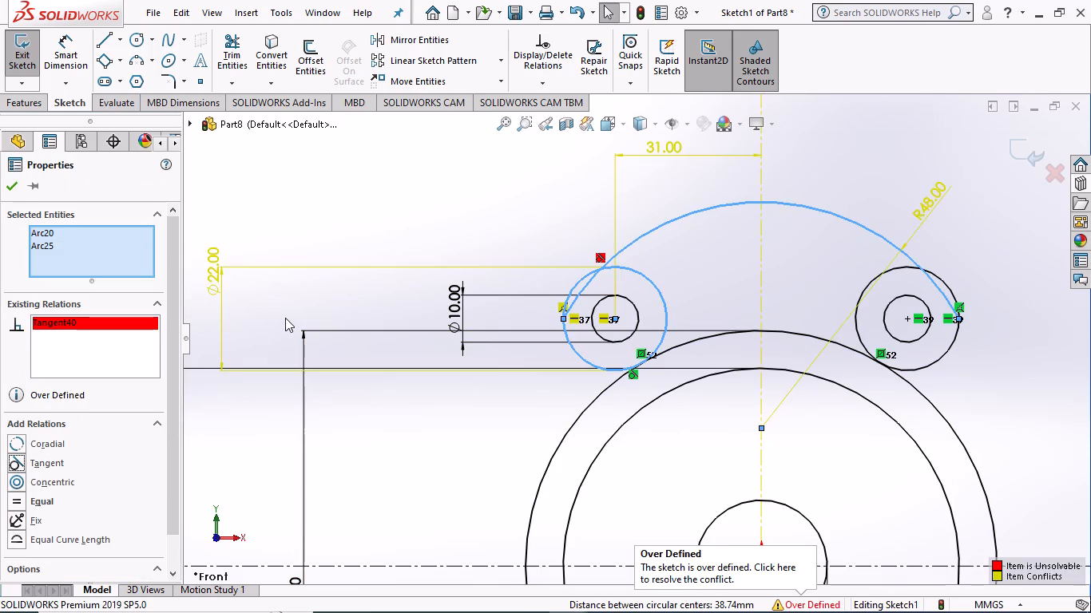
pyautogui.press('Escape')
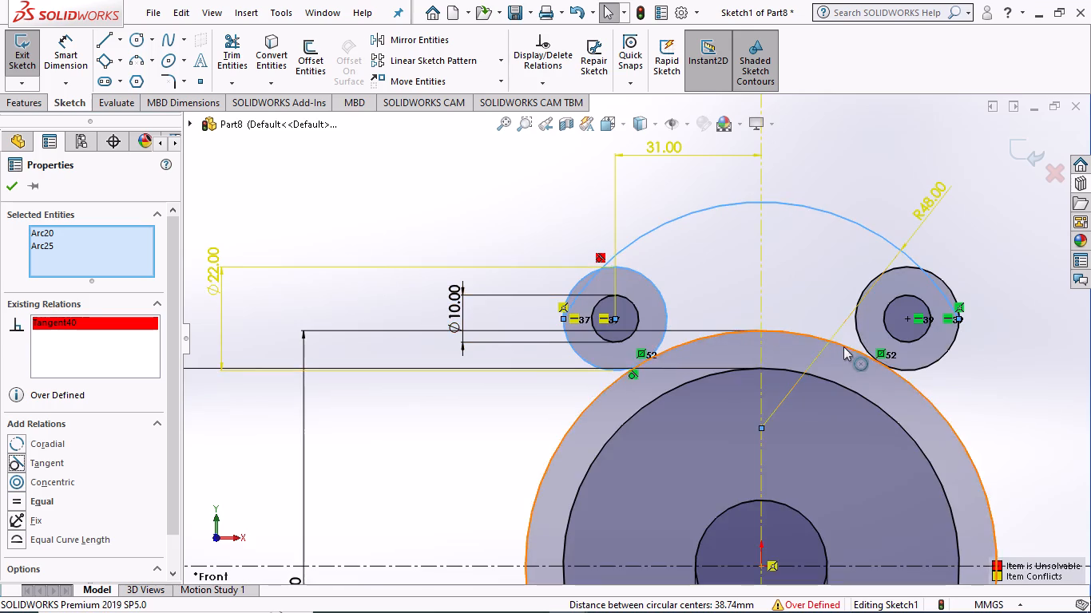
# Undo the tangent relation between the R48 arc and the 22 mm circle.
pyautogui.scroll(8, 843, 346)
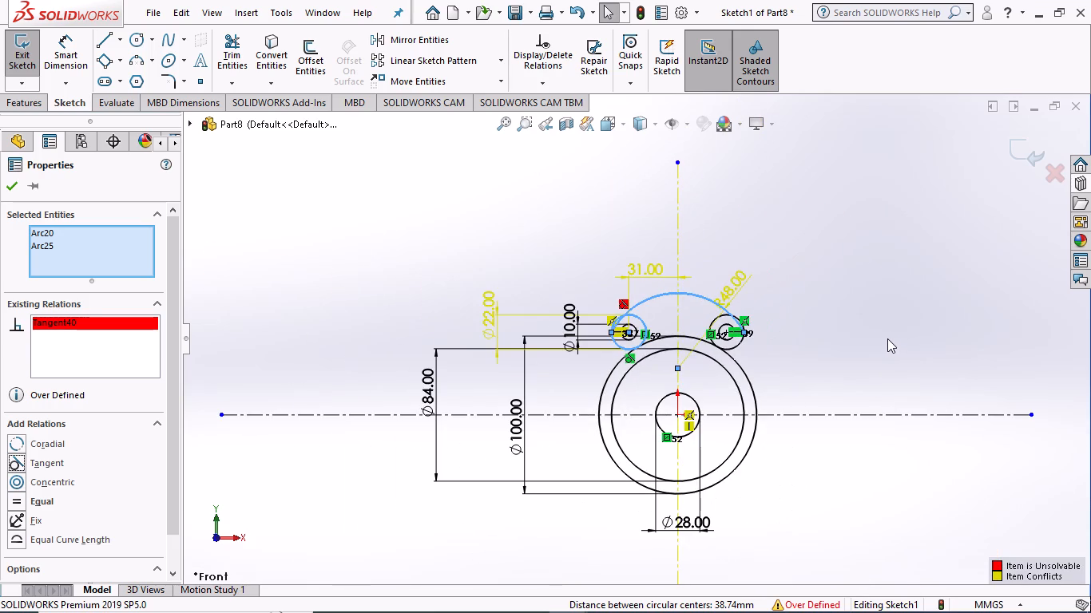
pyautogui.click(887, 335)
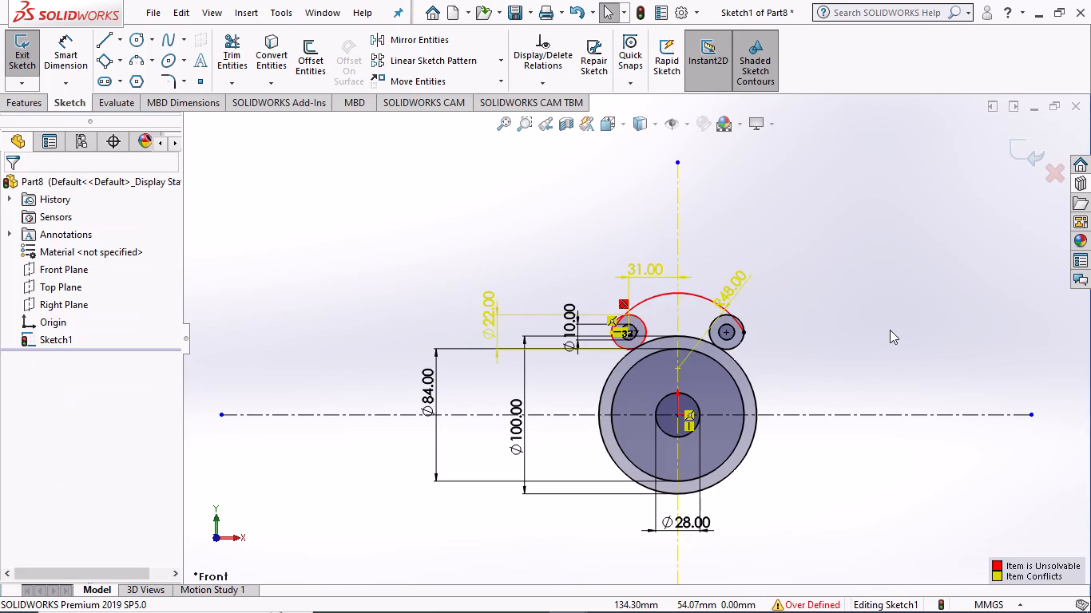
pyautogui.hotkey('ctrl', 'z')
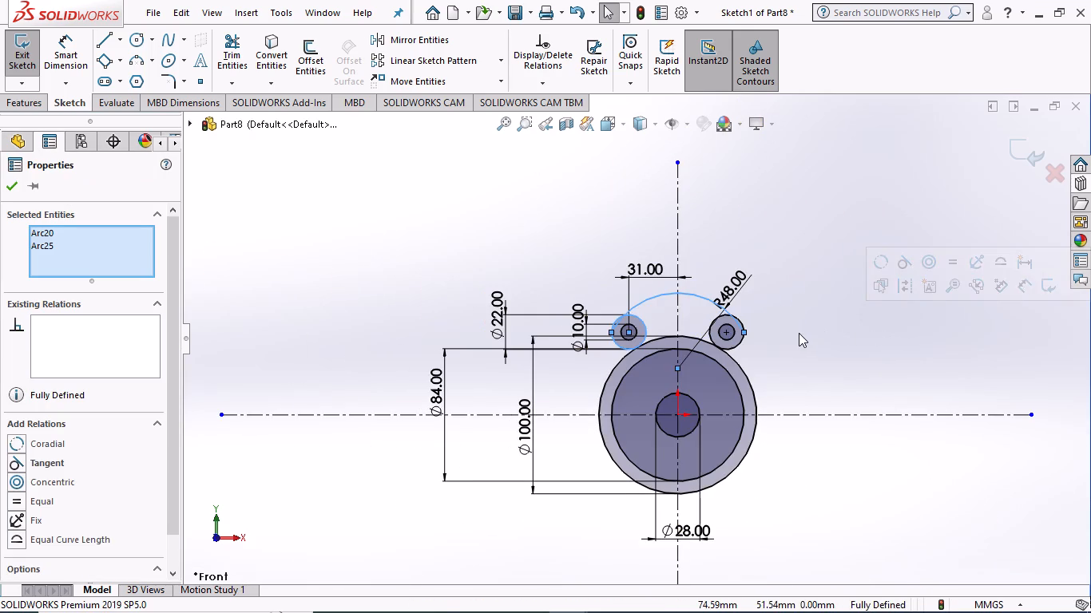
# Delete the R48 arc together with the original 22 mm circle on the negative-X side, including their associated dimensions.
pyautogui.click(653, 295)
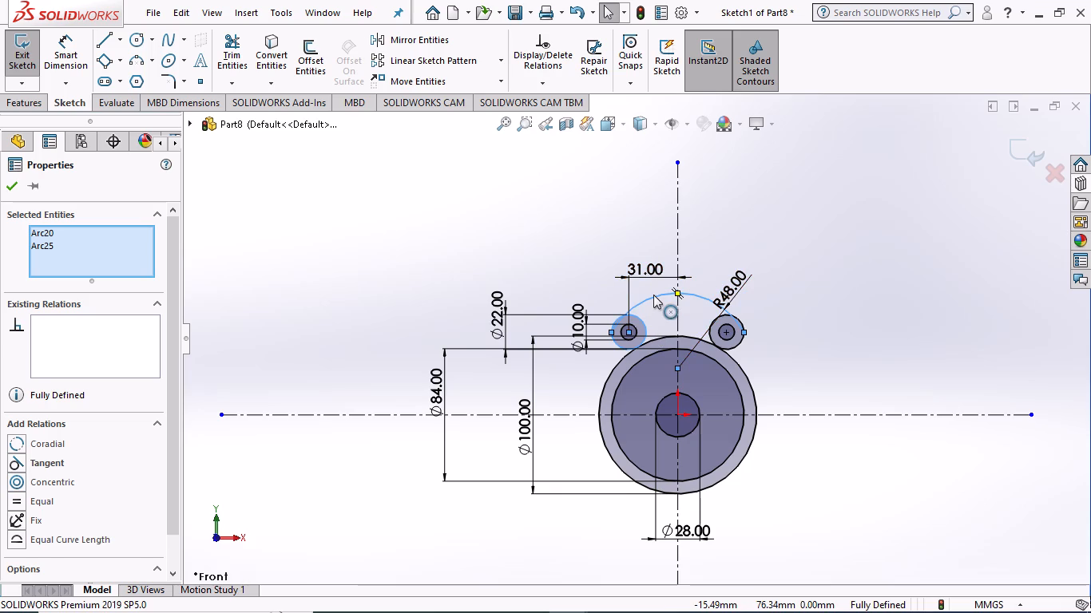
pyautogui.press('Delete')
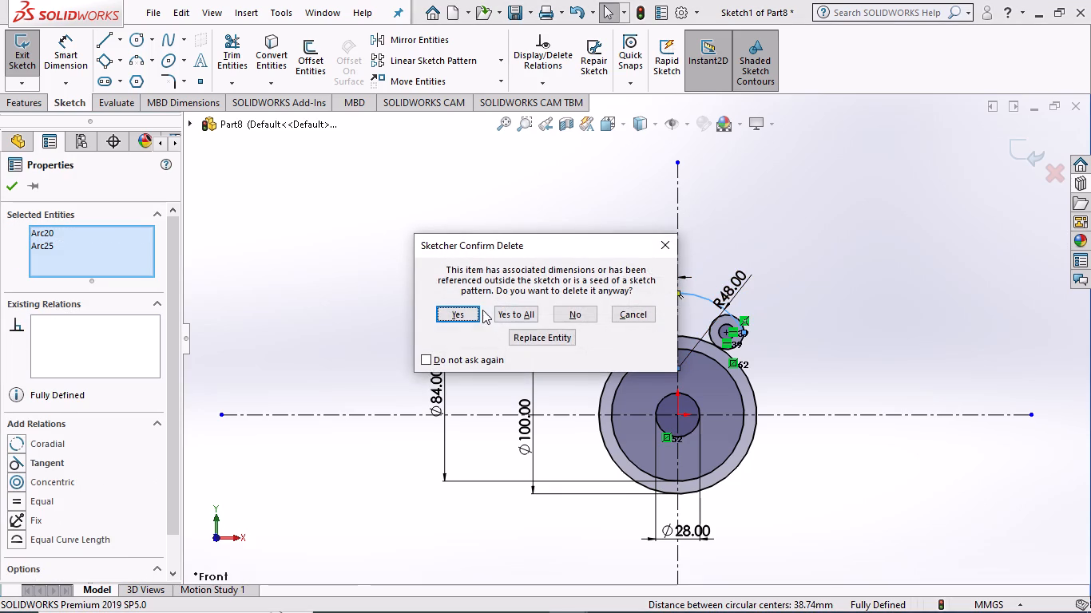
pyautogui.click(456, 306)
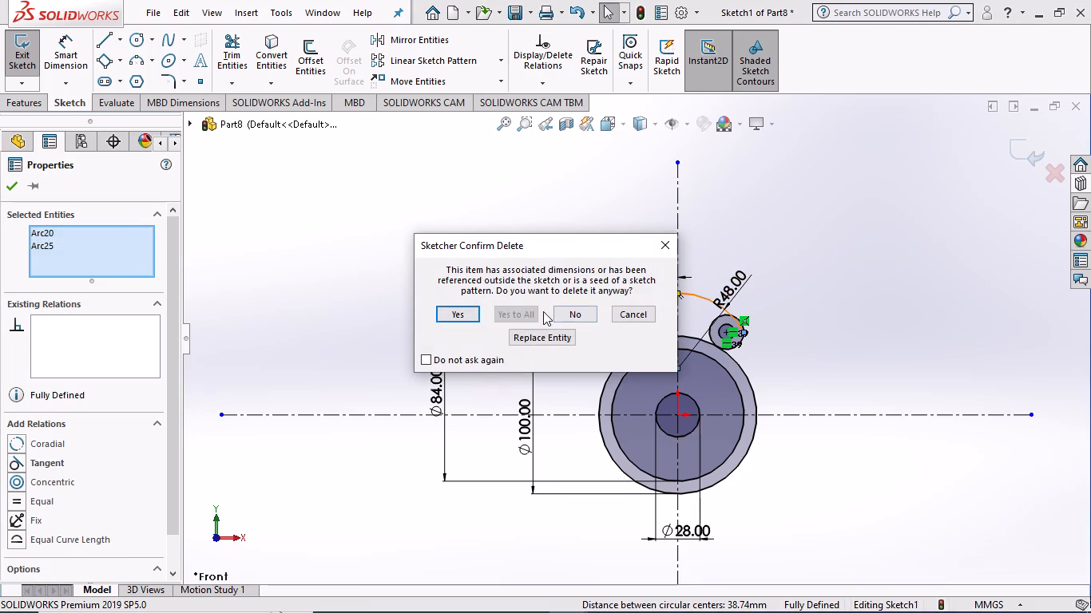
pyautogui.click(462, 314)
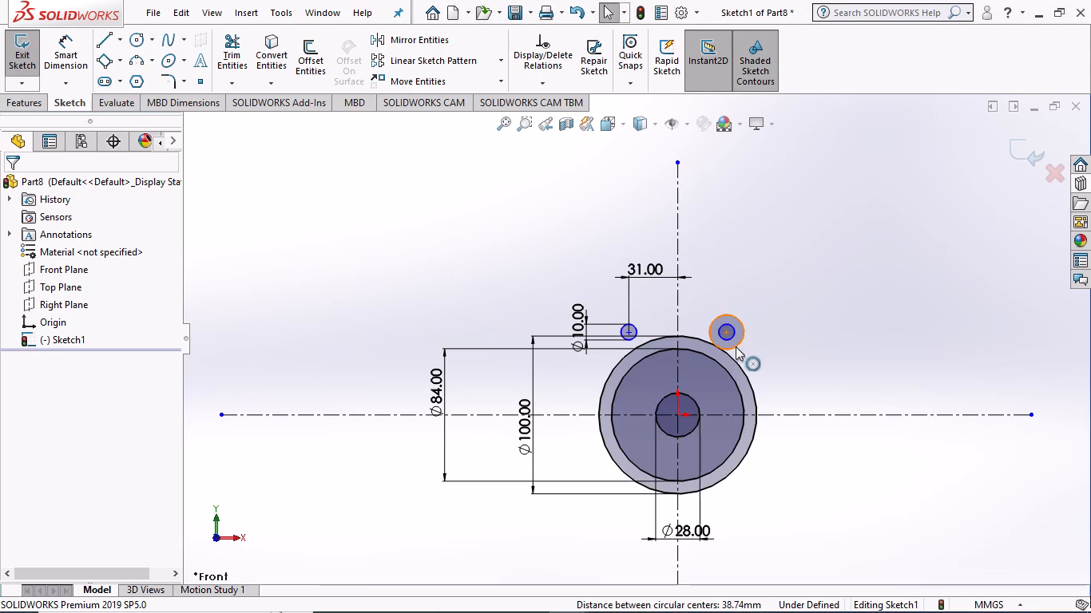
# Mirror the 22 mm circle from the positive-X side about the vertical centerline, keeping the original.
pyautogui.scroll(-4, 749, 331)
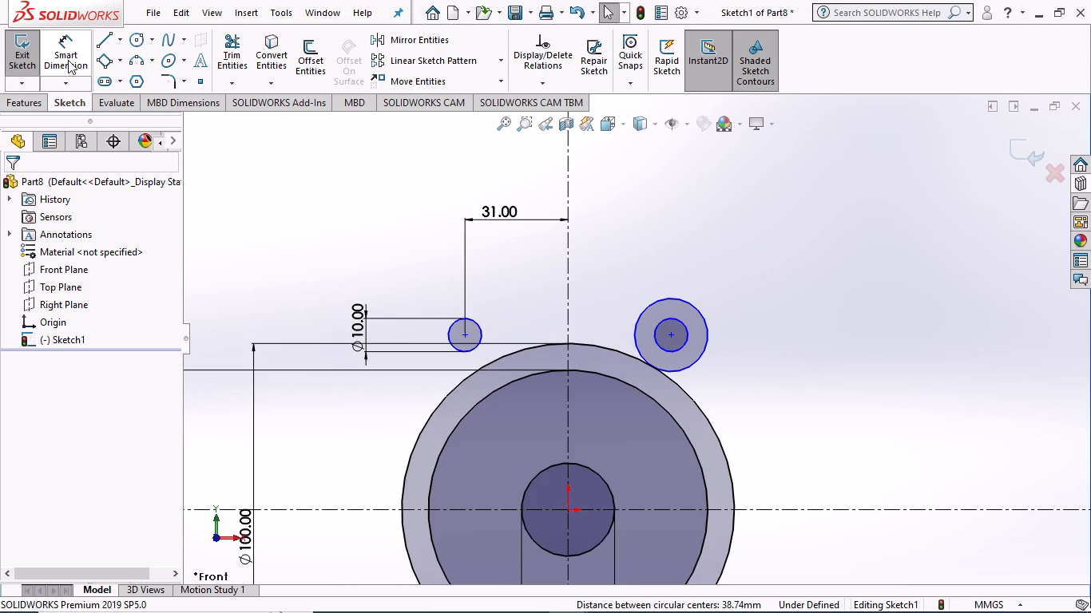
pyautogui.click(449, 43)
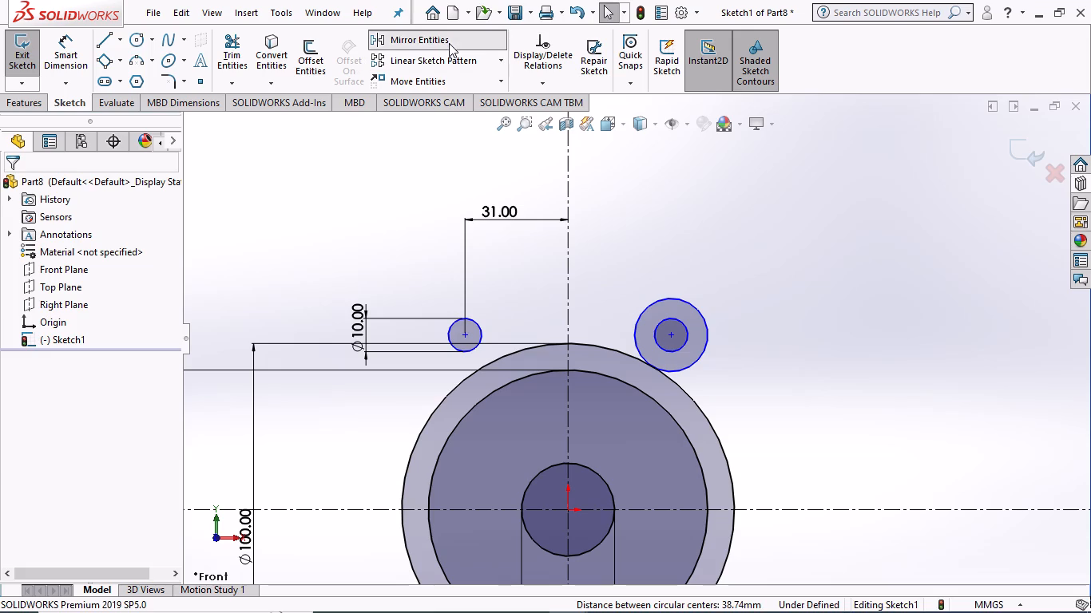
pyautogui.click(709, 330)
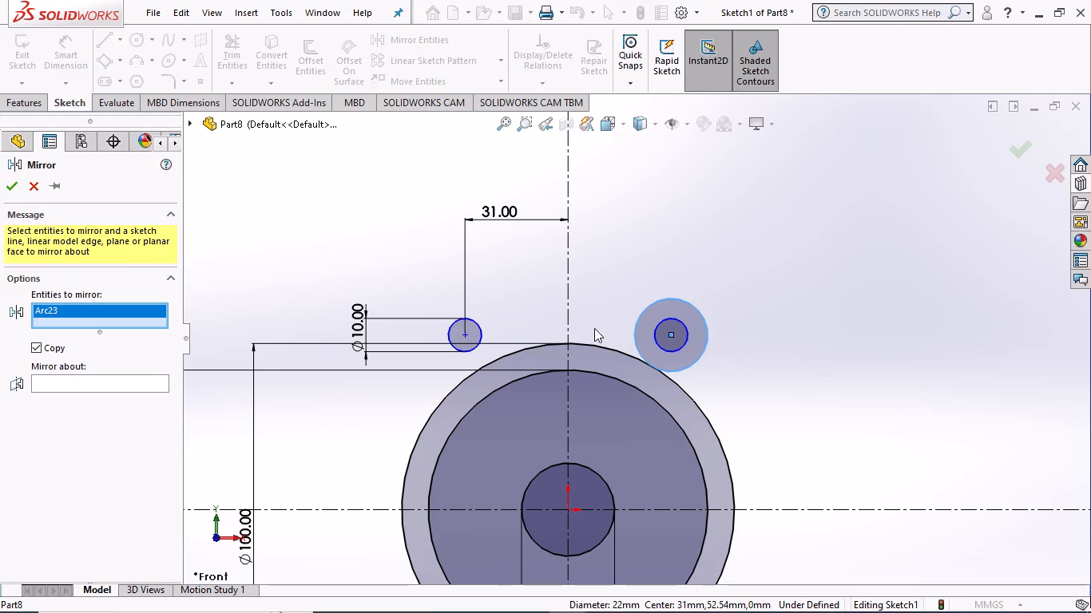
pyautogui.click(117, 384)
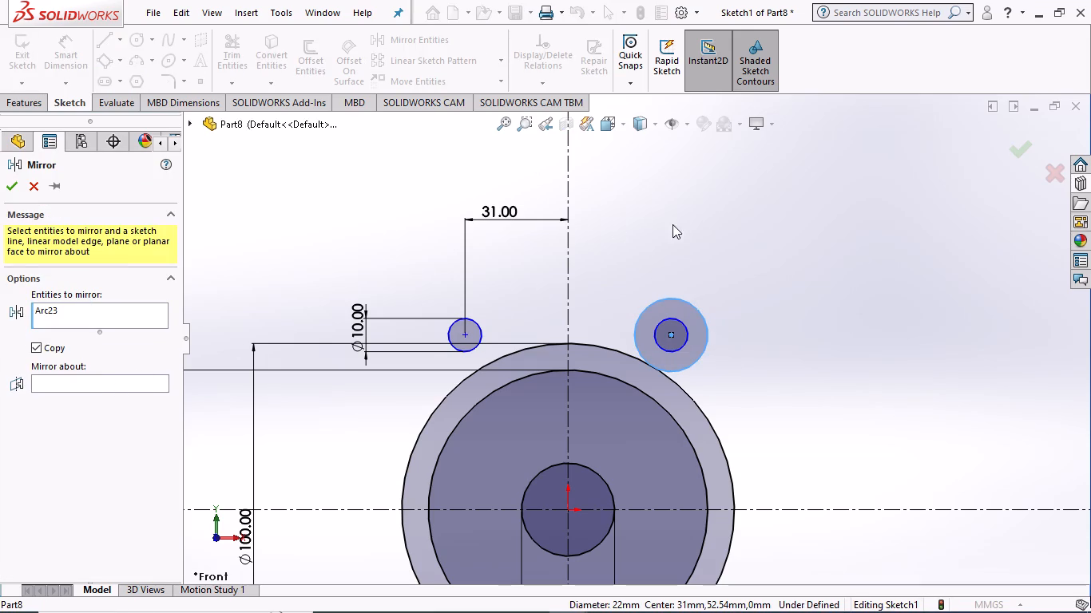
pyautogui.click(566, 258)
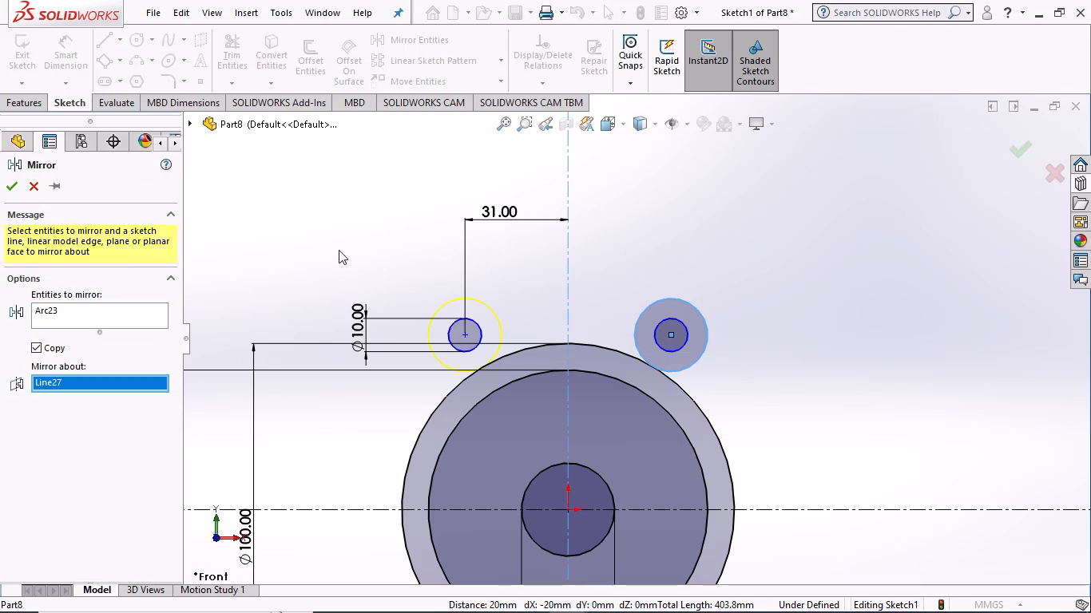
pyautogui.click(6, 189)
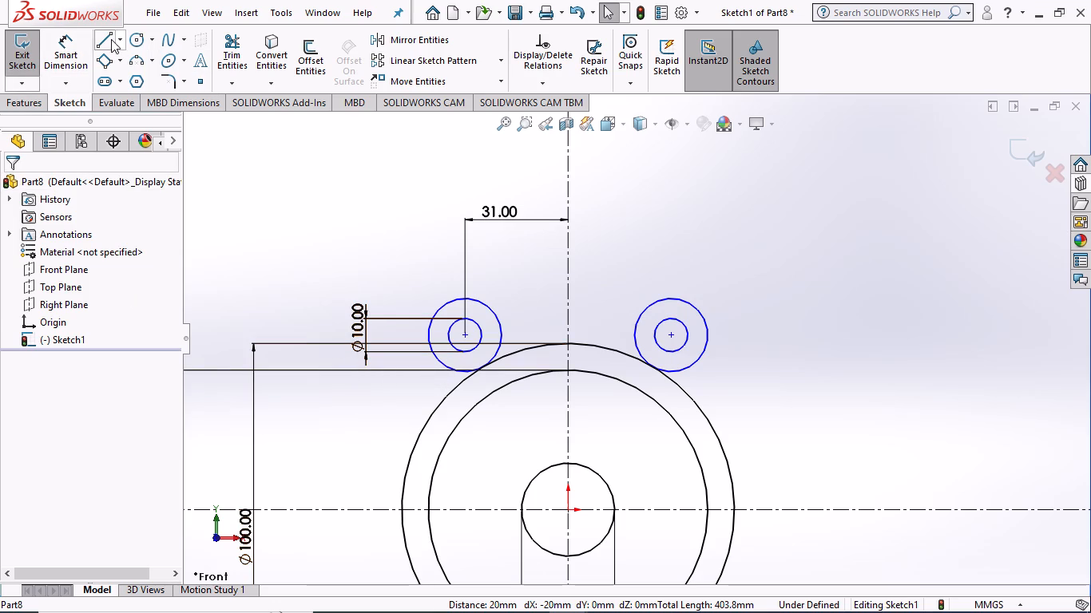
# Sketch a circle of about 49.7 mm radius centred on the vertical centerline, about 32 mm above the origin.
pyautogui.click(135, 43)
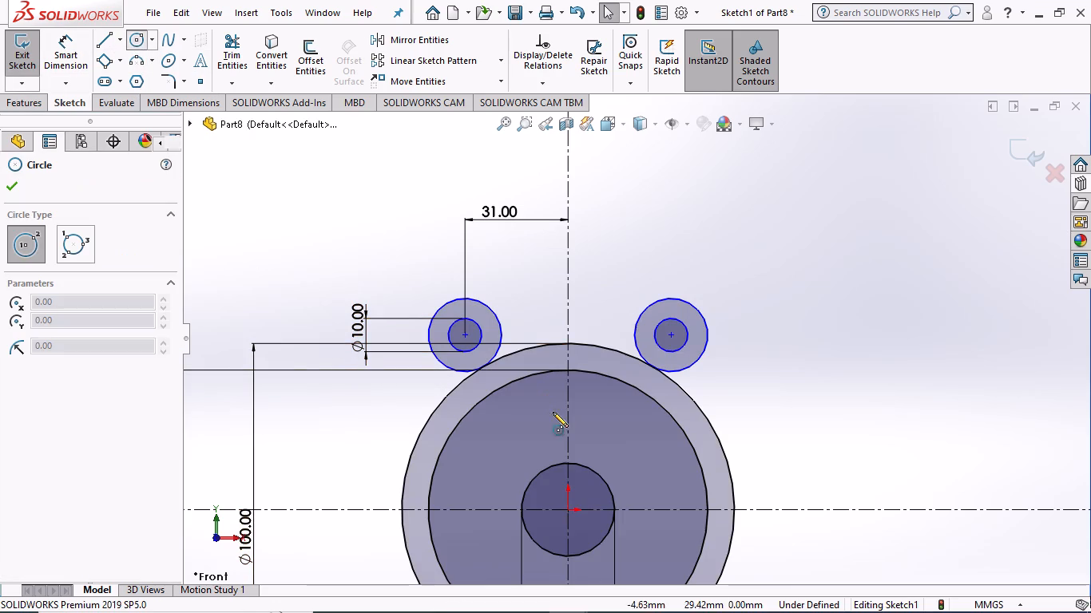
pyautogui.click(569, 403)
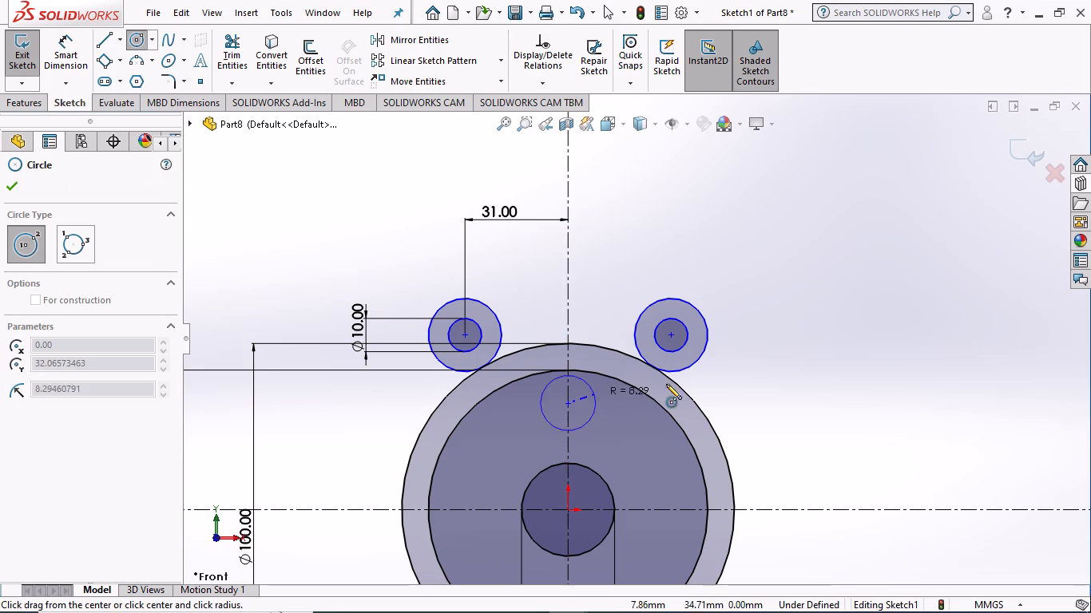
pyautogui.click(731, 374)
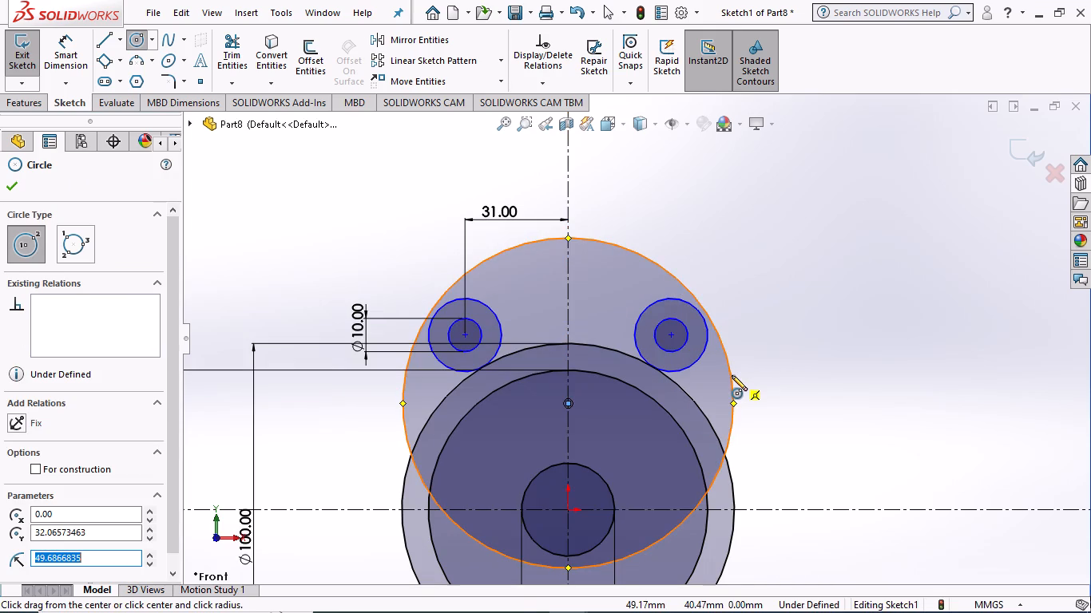
pyautogui.press('Escape')
pyautogui.press('Escape')
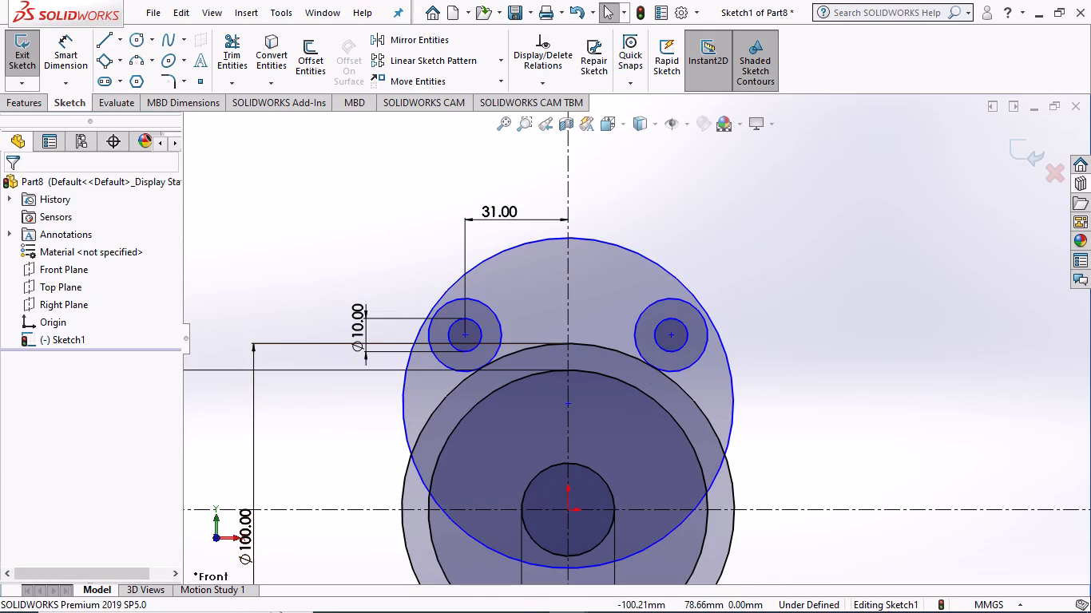
# Dimension the new large circle with a 96 mm diameter, placing the dimension outside its upper positive-X side.
pyautogui.click(89, 56)
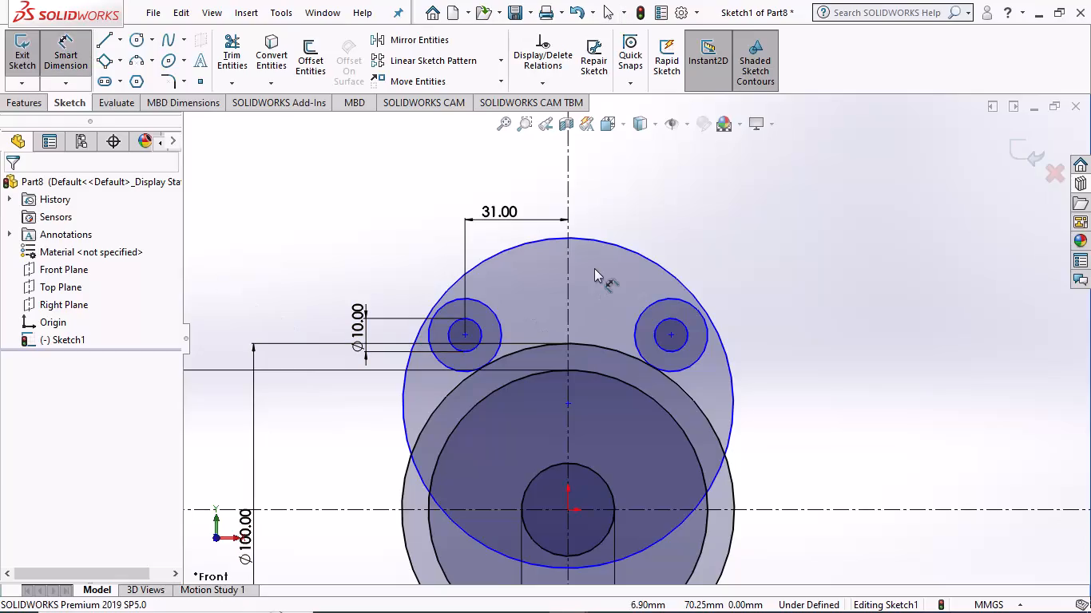
pyautogui.click(595, 242)
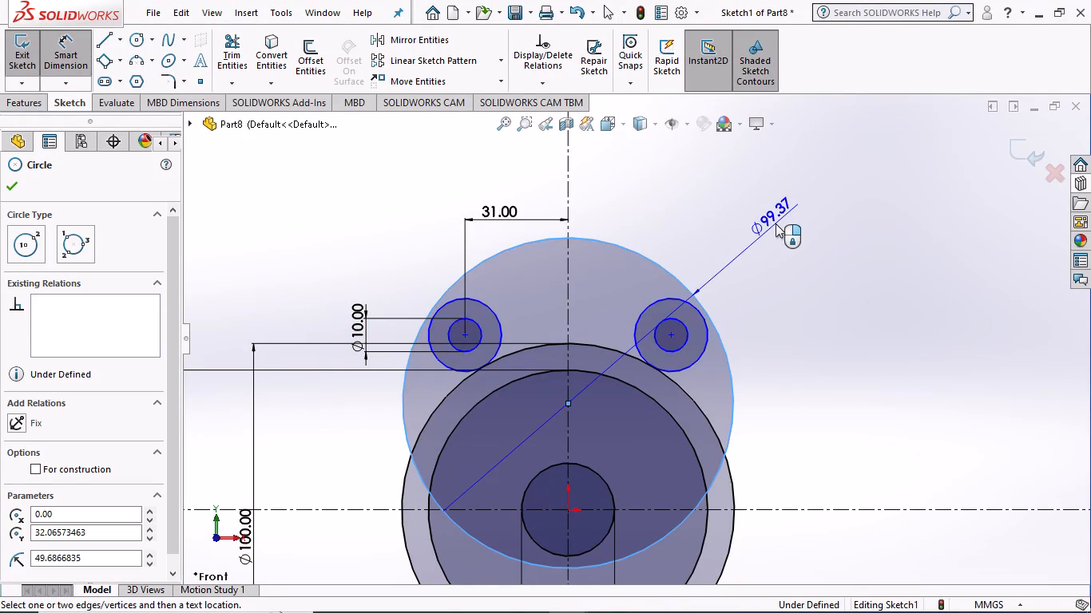
pyautogui.click(776, 223)
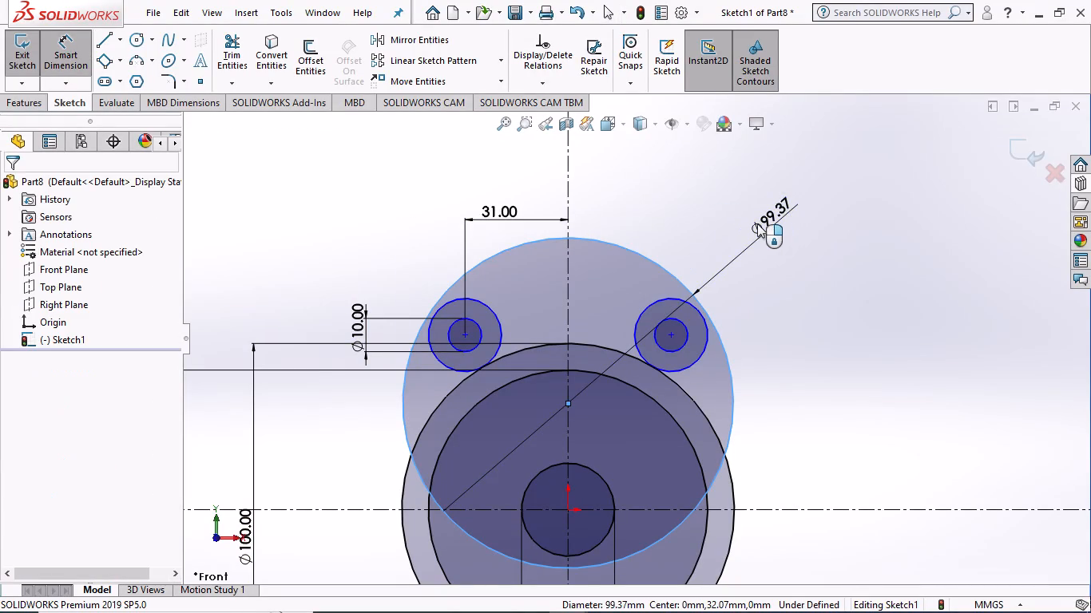
pyautogui.write('96')
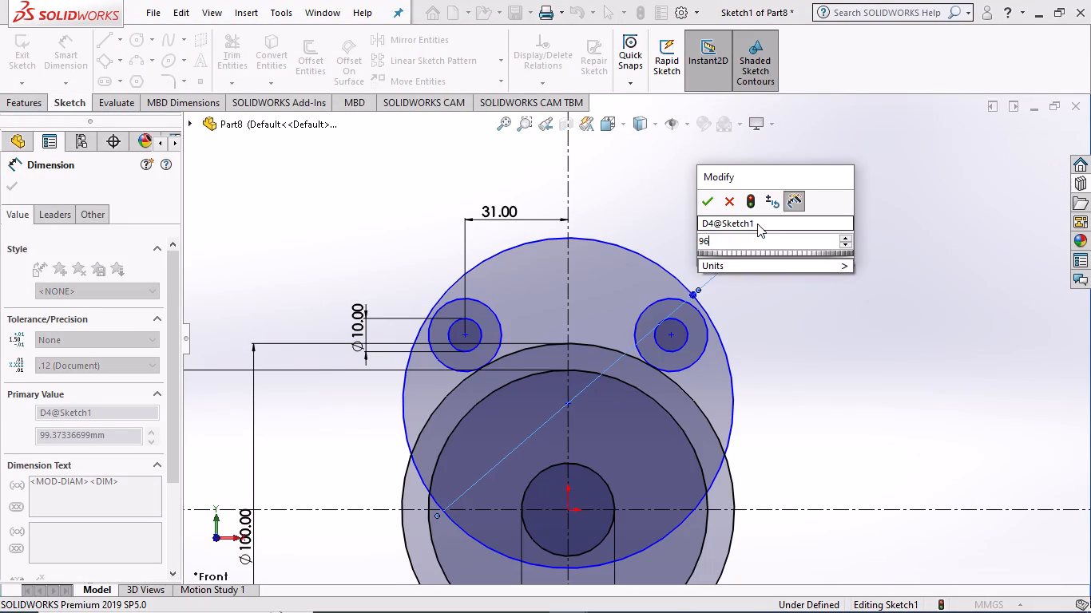
pyautogui.press('Return')
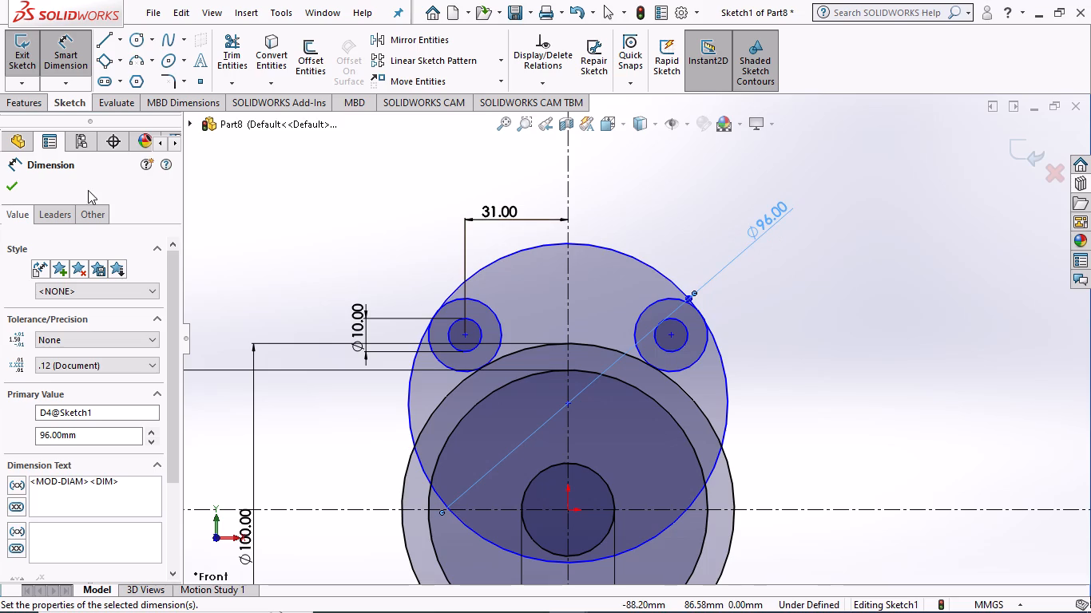
pyautogui.click(18, 183)
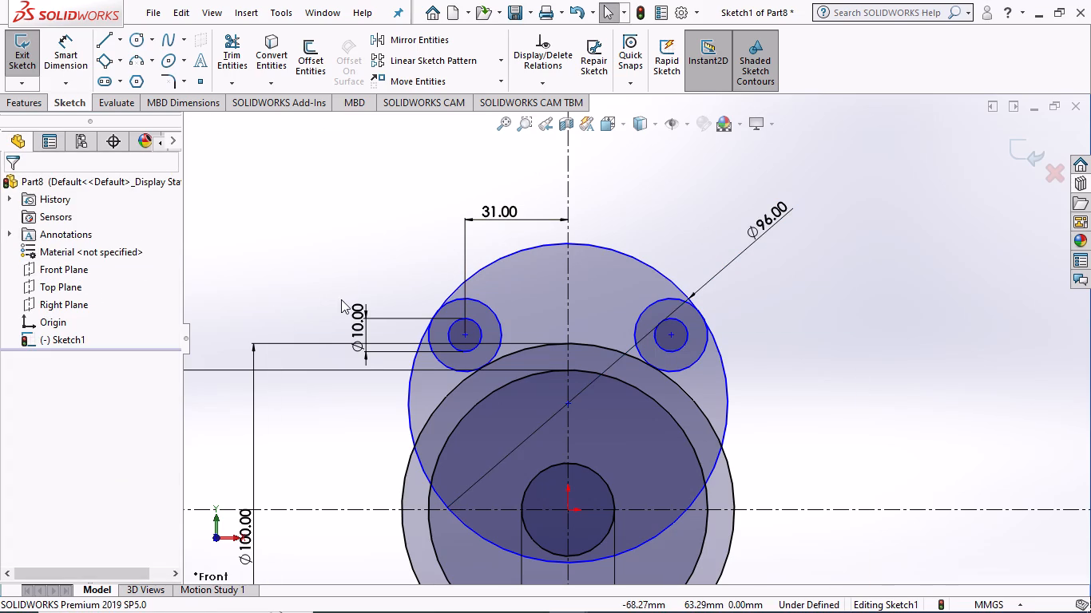
# Add tangent relations between the 96 mm circle and the outer circle around each of the two 10 mm circles.
pyautogui.keyDown('ctrl'); pyautogui.click(482, 270); pyautogui.keyUp('ctrl')
pyautogui.keyDown('ctrl'); pyautogui.click(453, 299); pyautogui.keyUp('ctrl')
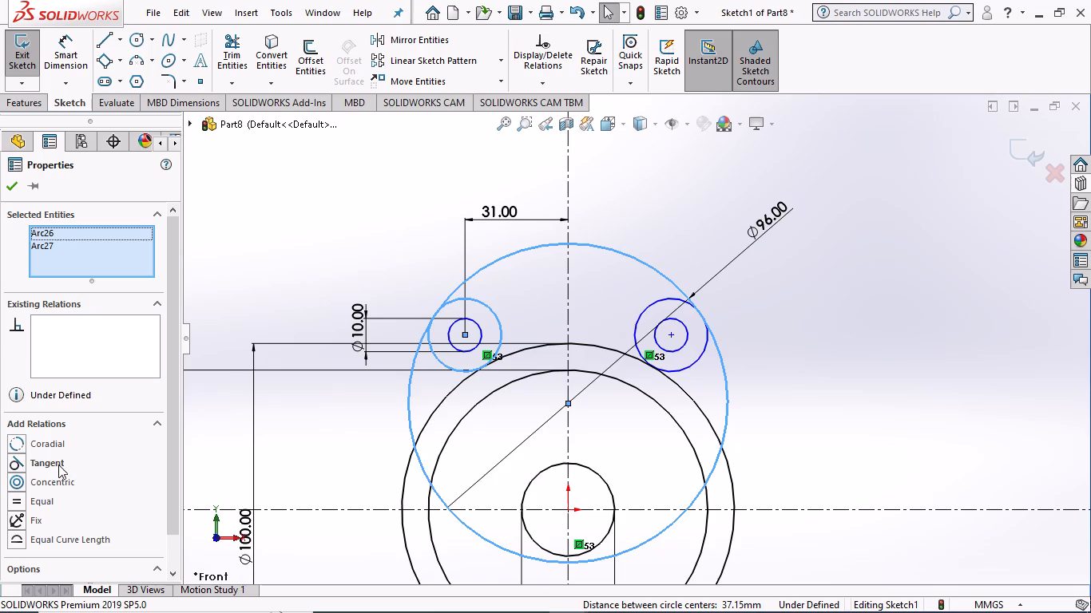
pyautogui.click(46, 461)
pyautogui.click(8, 182)
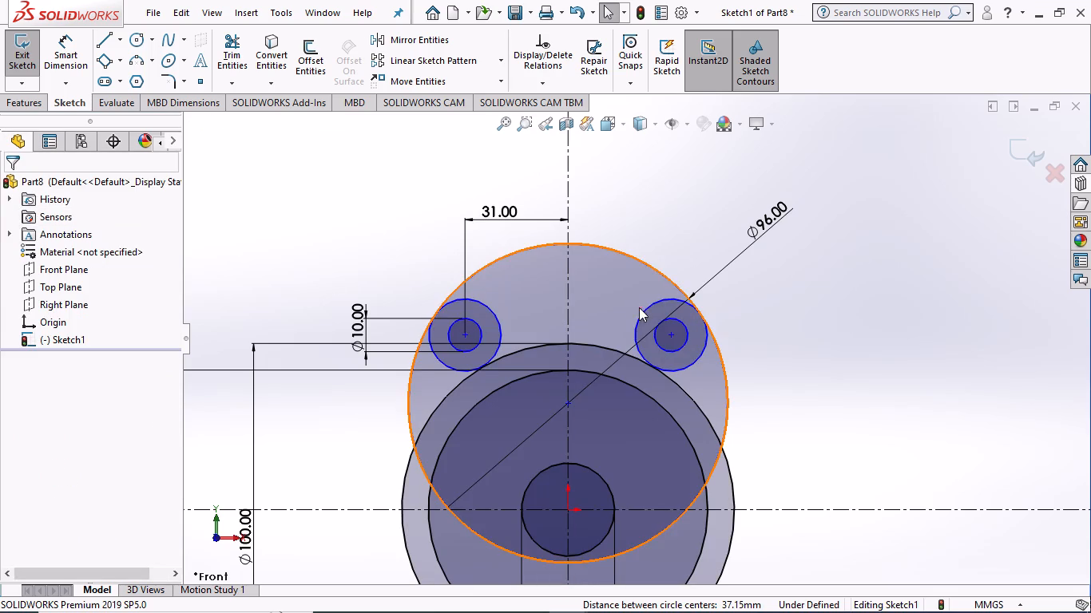
pyautogui.keyDown('ctrl'); pyautogui.click(644, 311); pyautogui.keyUp('ctrl')
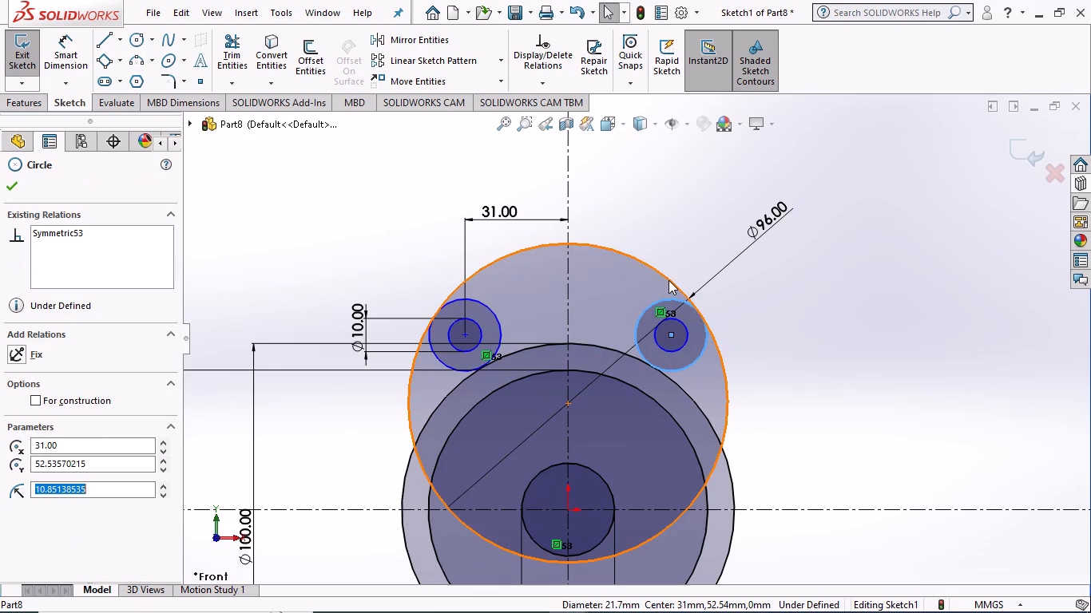
pyautogui.keyDown('ctrl'); pyautogui.click(668, 280); pyautogui.keyUp('ctrl')
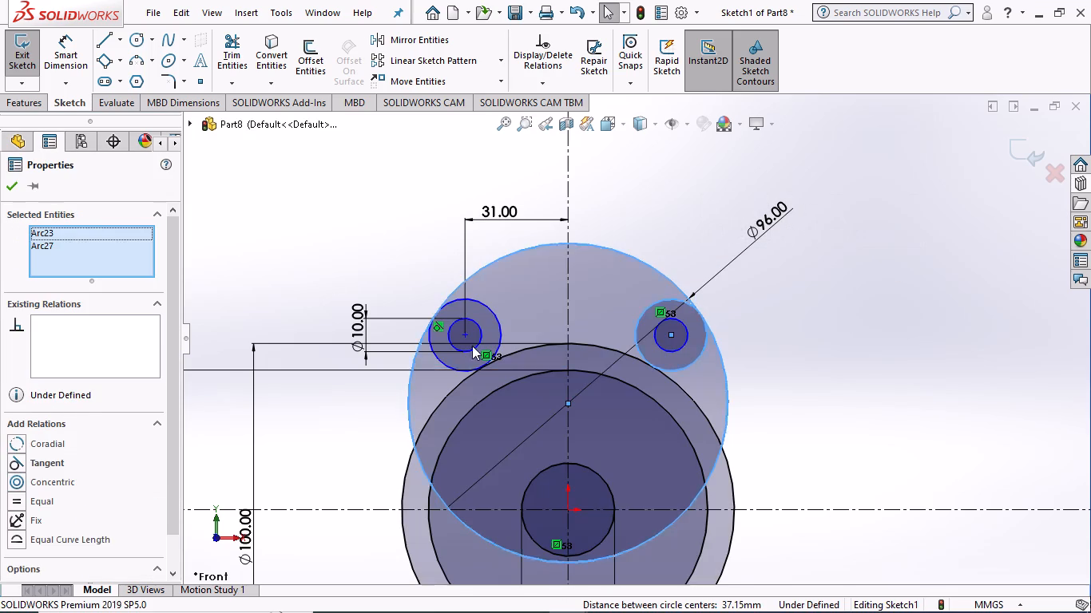
pyautogui.click(57, 464)
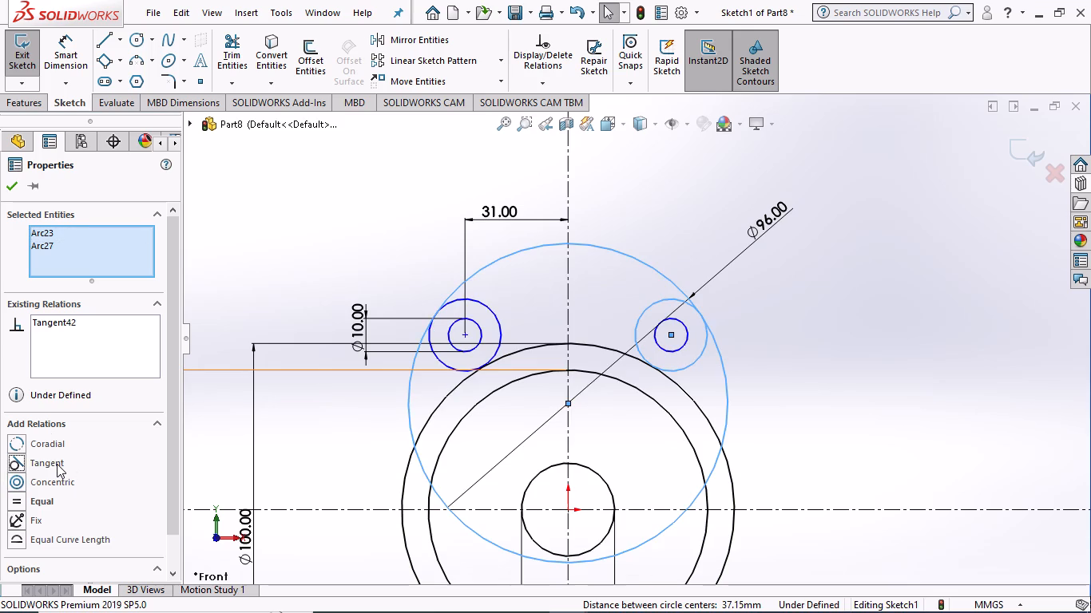
pyautogui.click(7, 188)
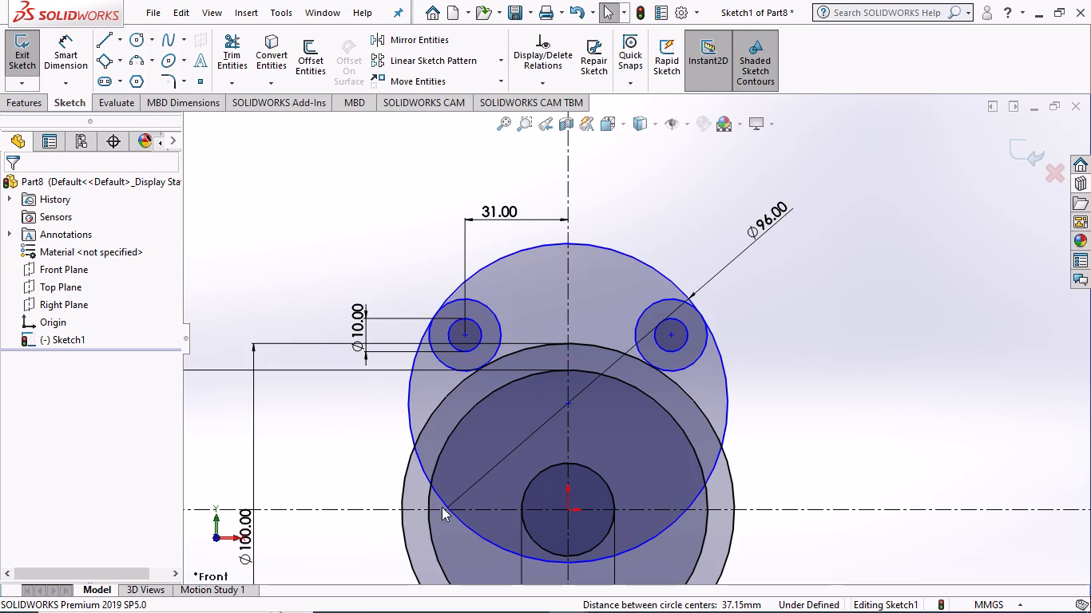
# Trim the 96 mm circle with Trim to closest, keeping only the upper arc between its two tangent points.
pyautogui.scroll(1, 486, 518)
pyautogui.scroll(-1, 462, 528)
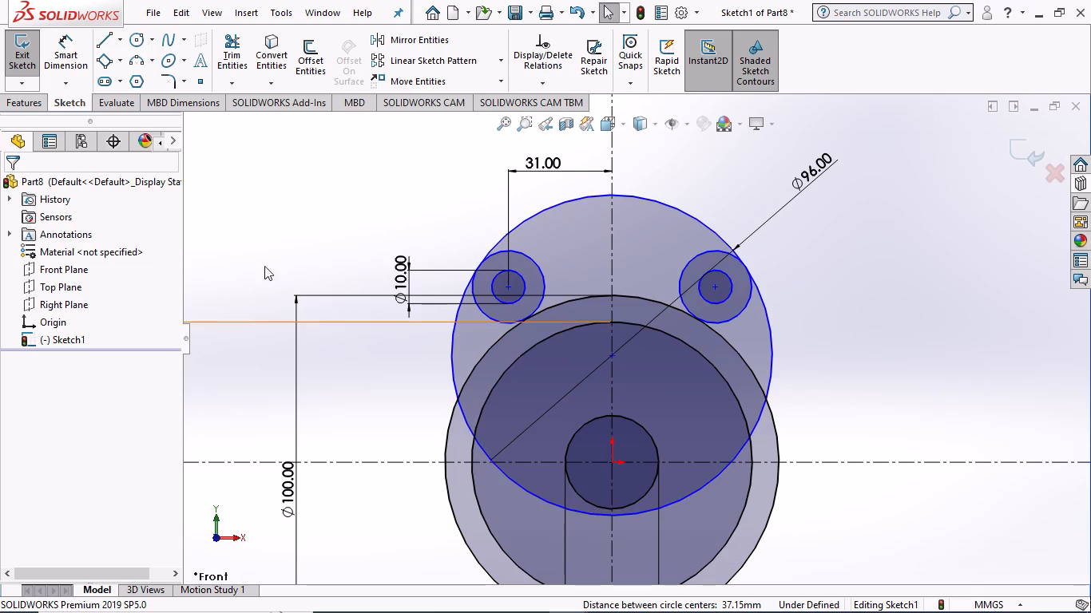
pyautogui.click(244, 64)
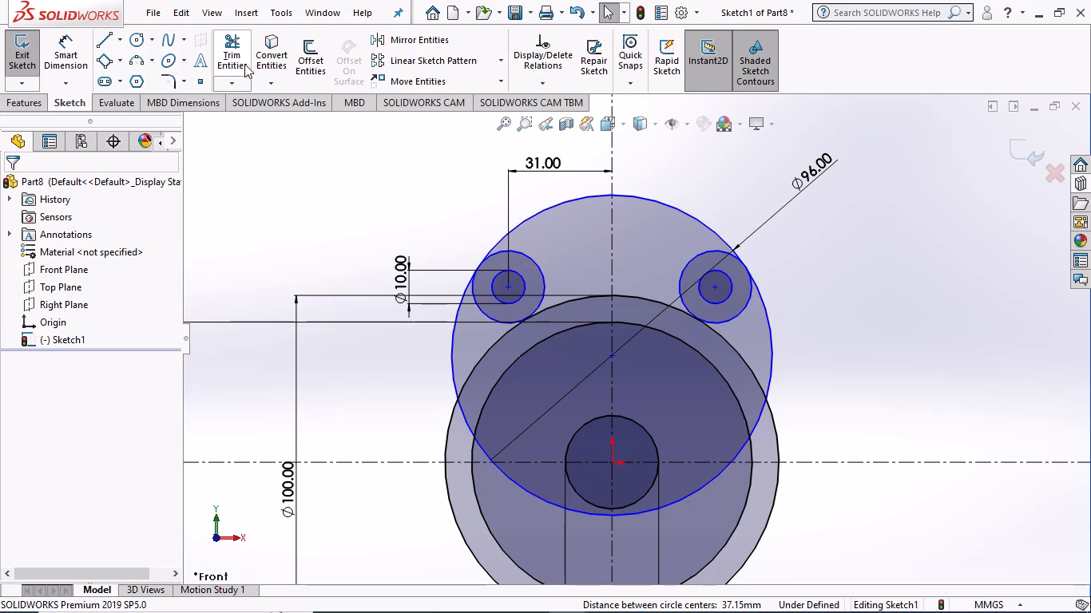
pyautogui.click(520, 484)
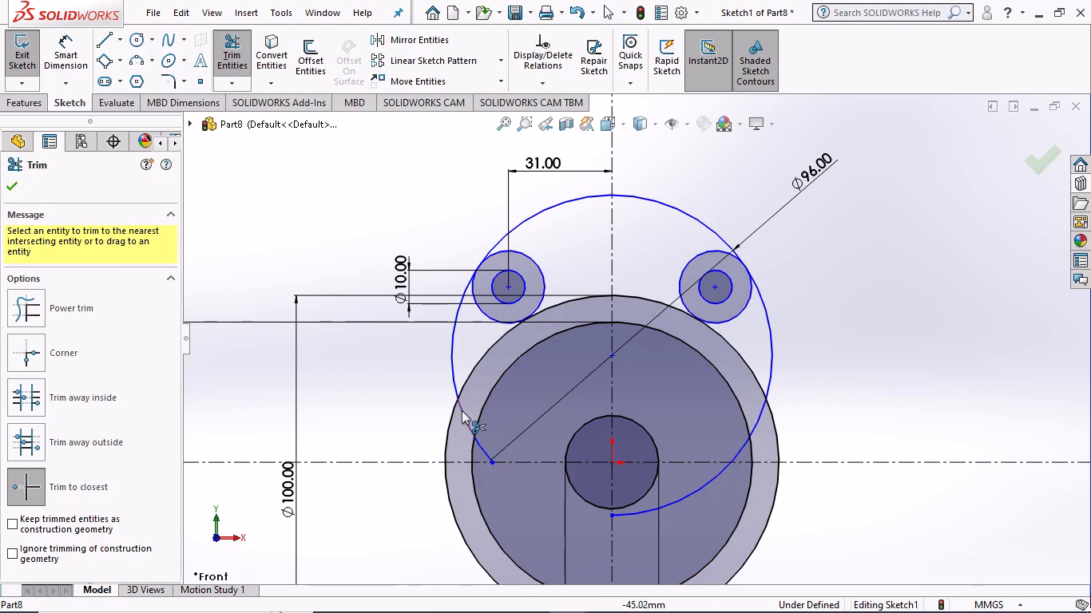
pyautogui.click(462, 409)
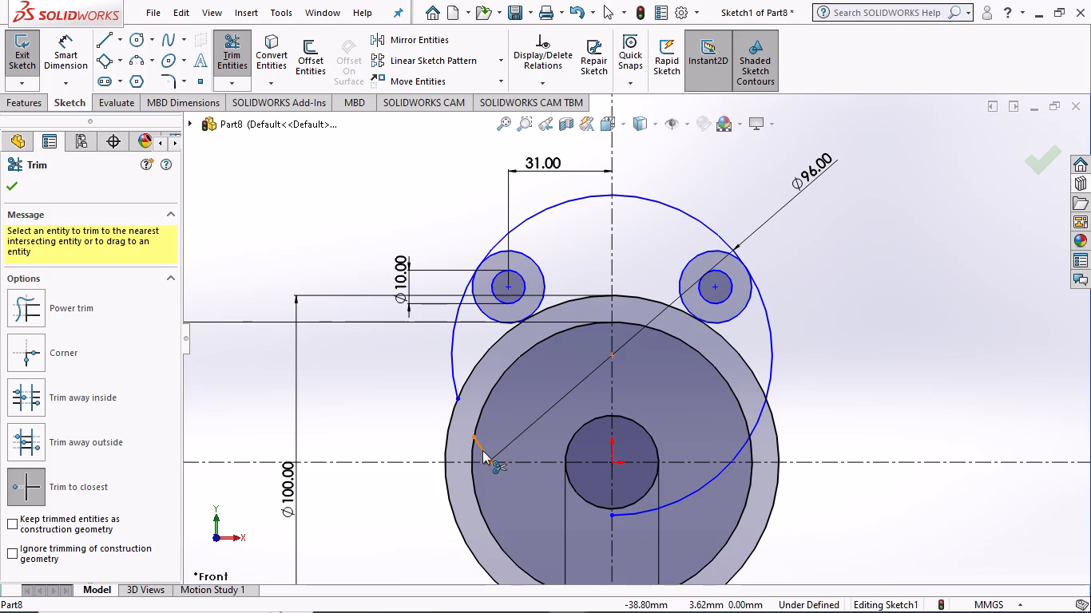
pyautogui.click(482, 450)
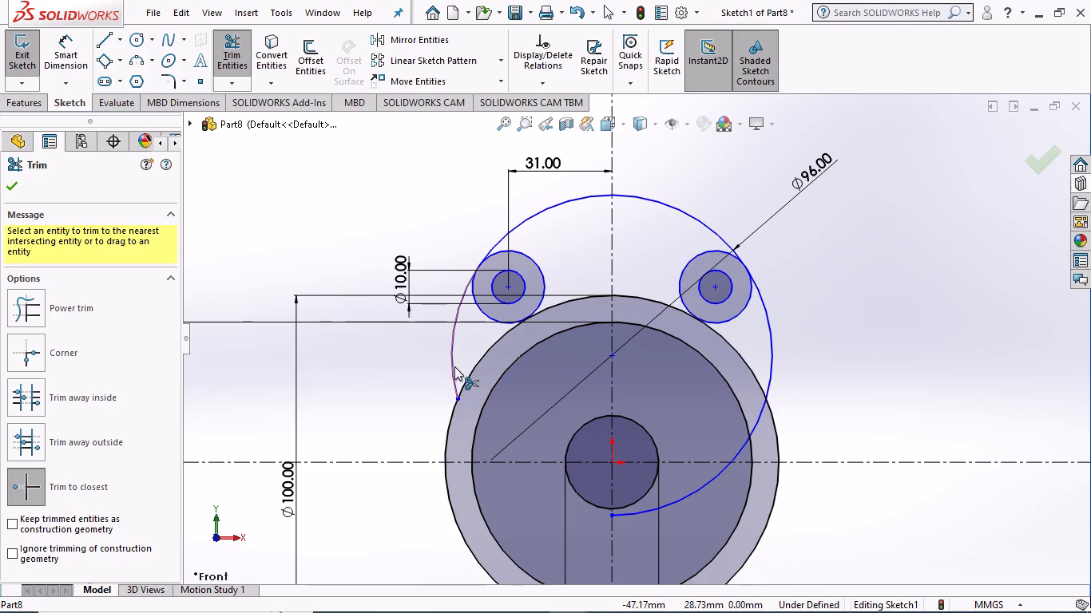
pyautogui.click(454, 366)
pyautogui.click(641, 512)
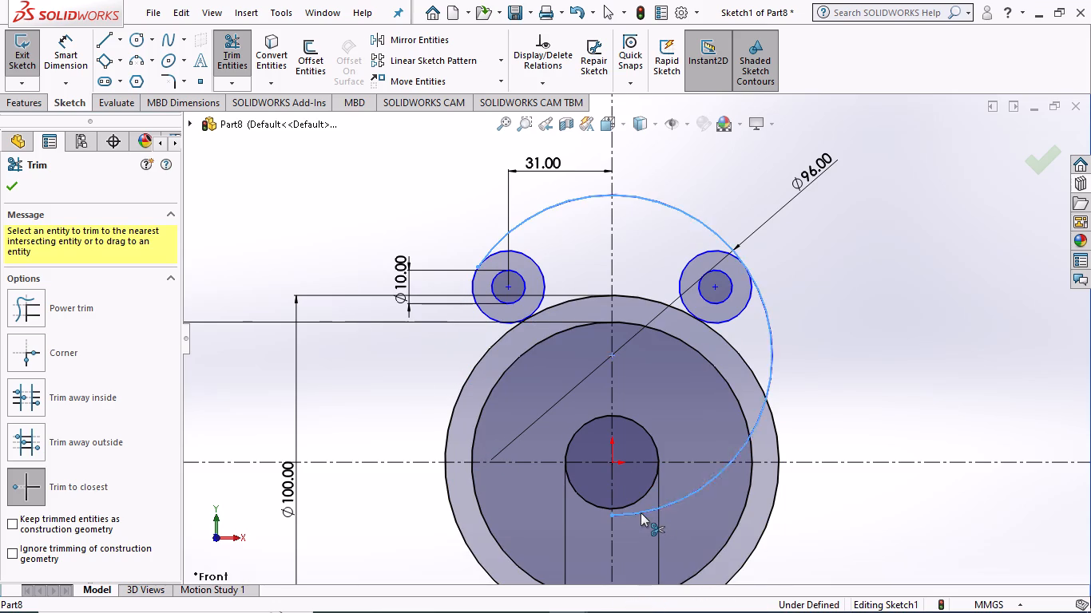
pyautogui.click(739, 452)
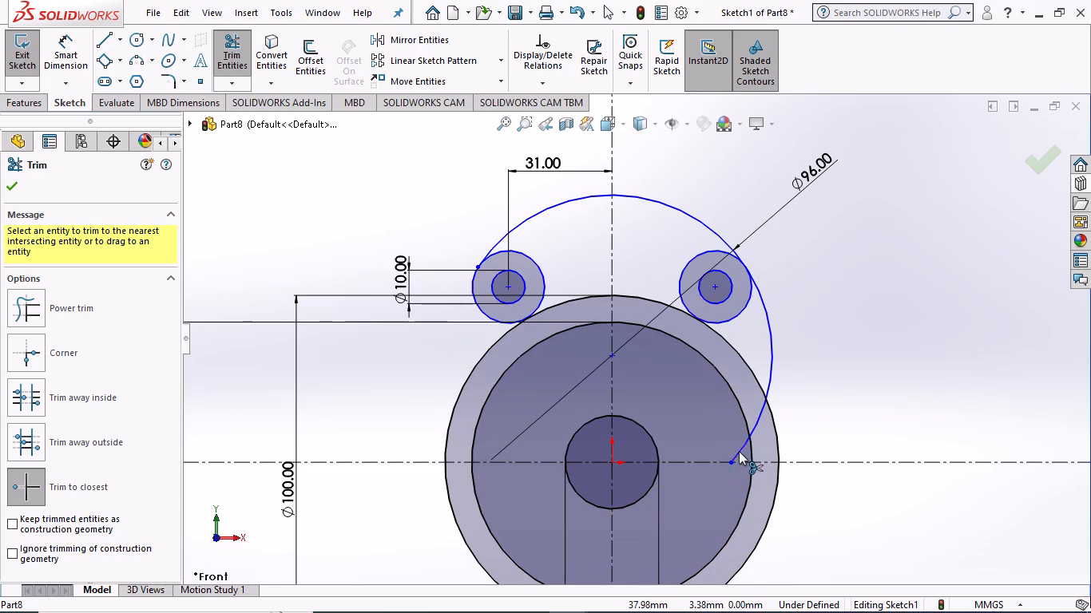
pyautogui.click(756, 426)
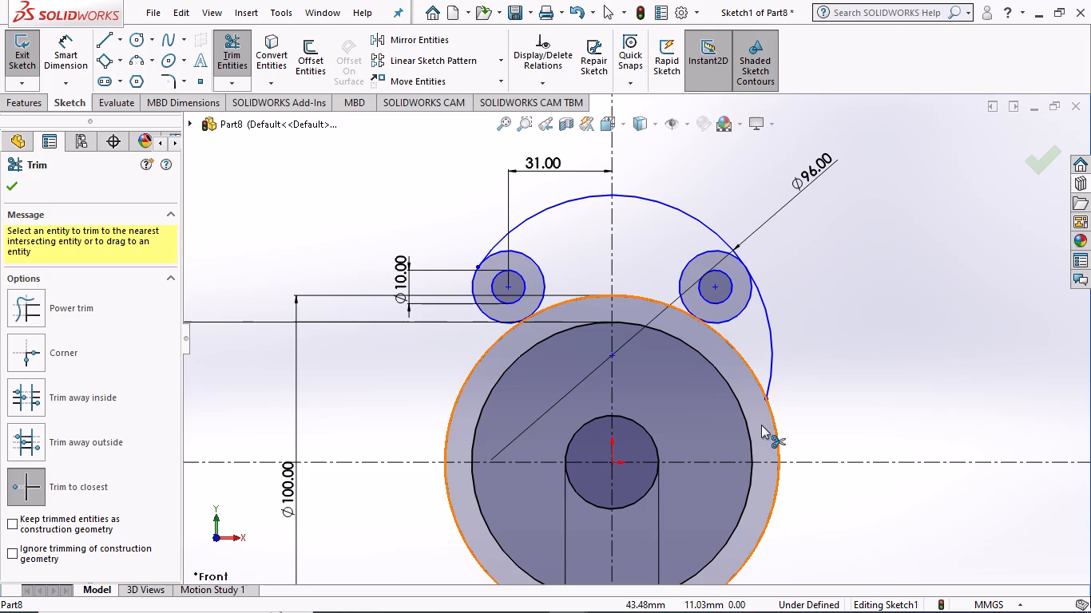
pyautogui.click(771, 377)
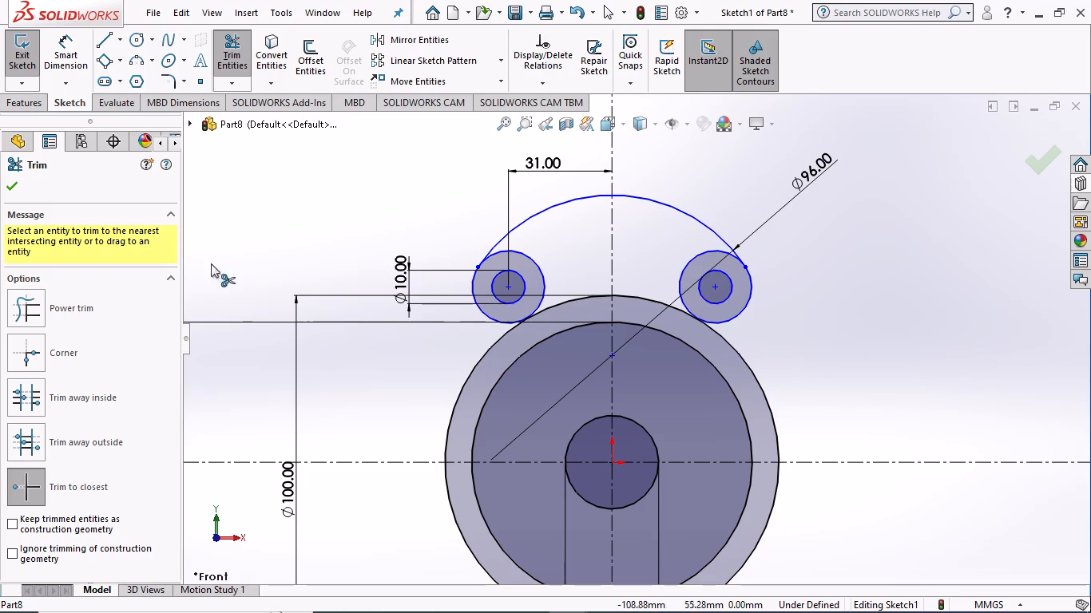
pyautogui.click(6, 188)
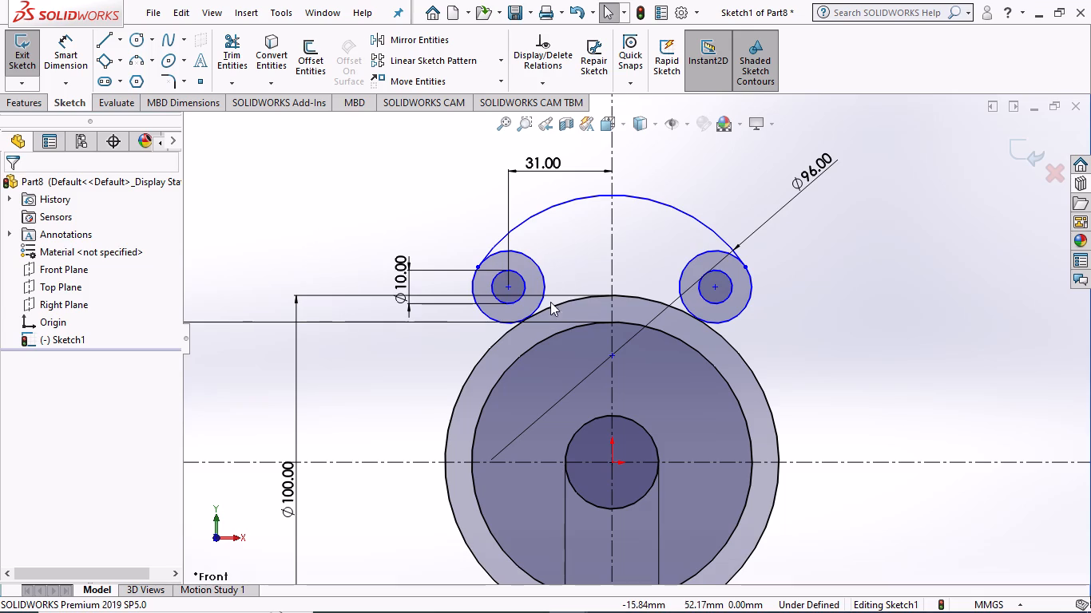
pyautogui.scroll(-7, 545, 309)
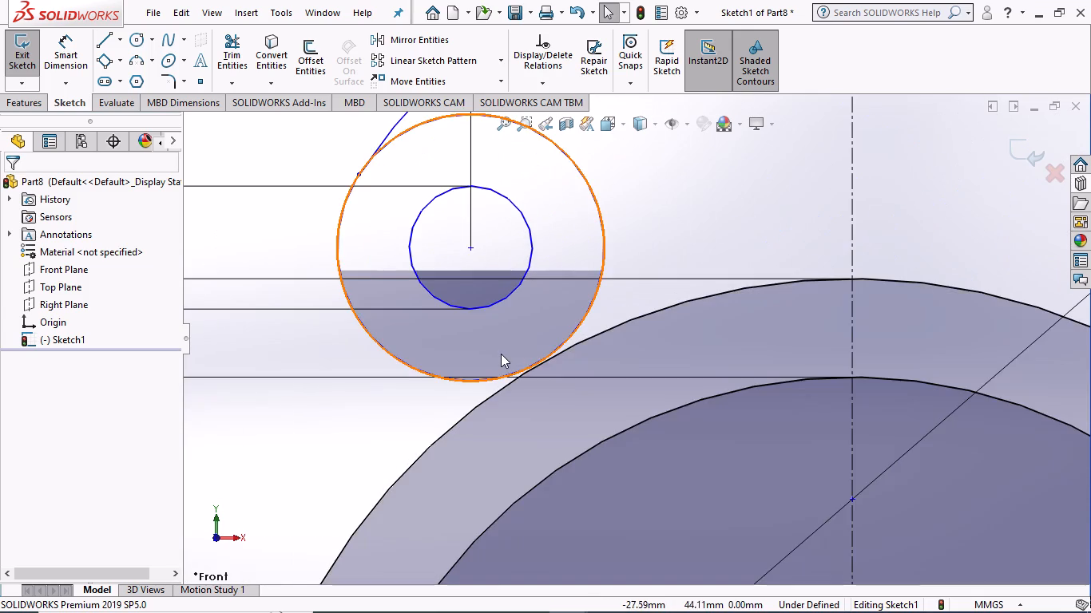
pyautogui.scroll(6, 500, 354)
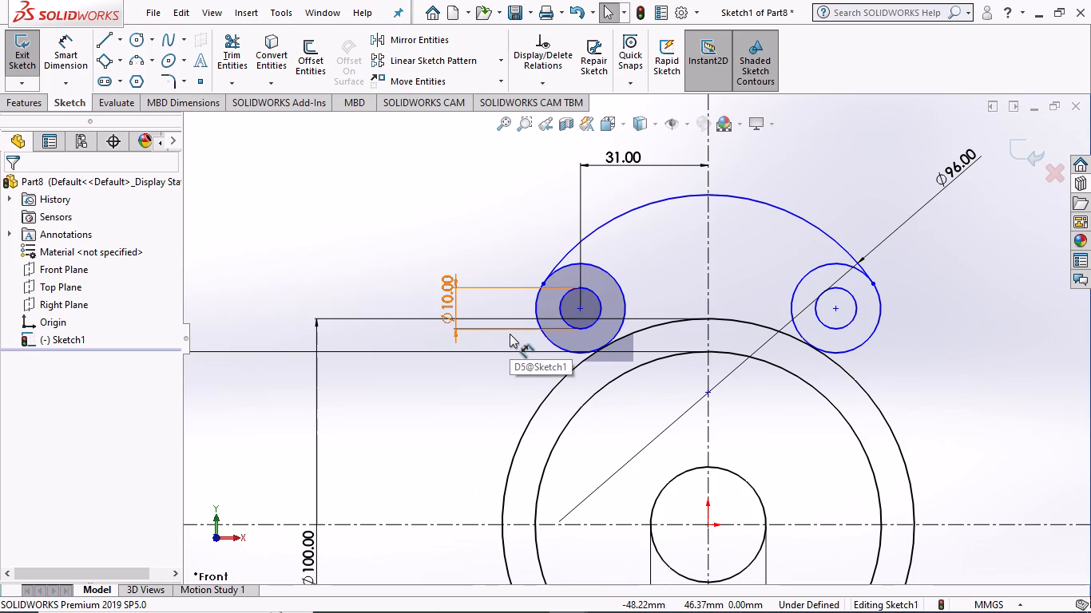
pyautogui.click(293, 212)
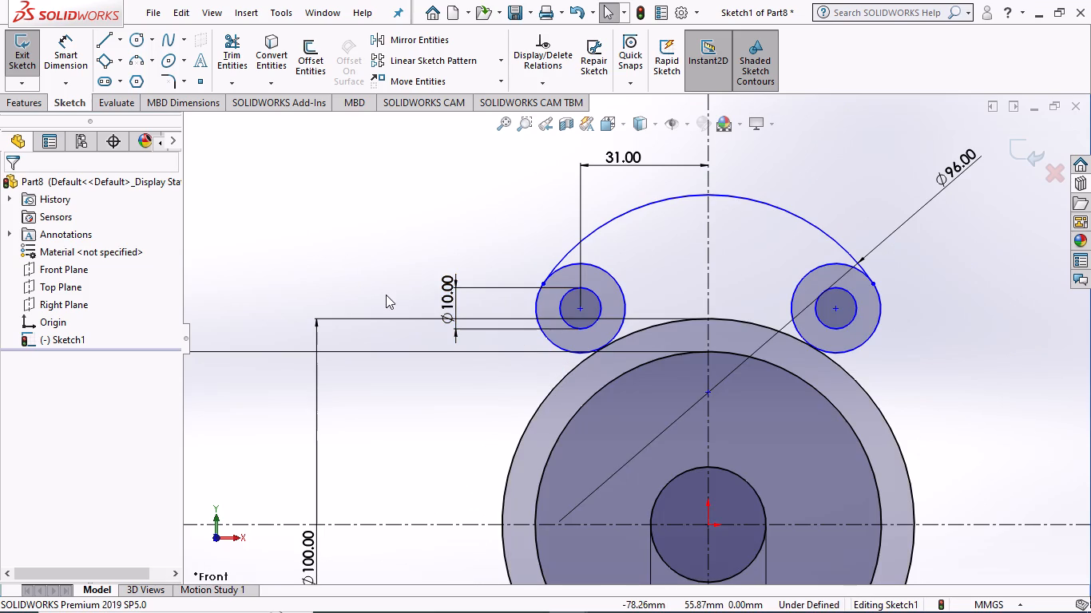
# Add a tangent relation between the negative-X outer circle around the 10 mm circle and the 100 mm circle.
pyautogui.keyDown('ctrl'); pyautogui.moveTo(387, 295); pyautogui.dragTo(255, 295); pyautogui.keyUp('ctrl')
pyautogui.keyDown('ctrl'); pyautogui.click(559, 348); pyautogui.keyUp('ctrl')
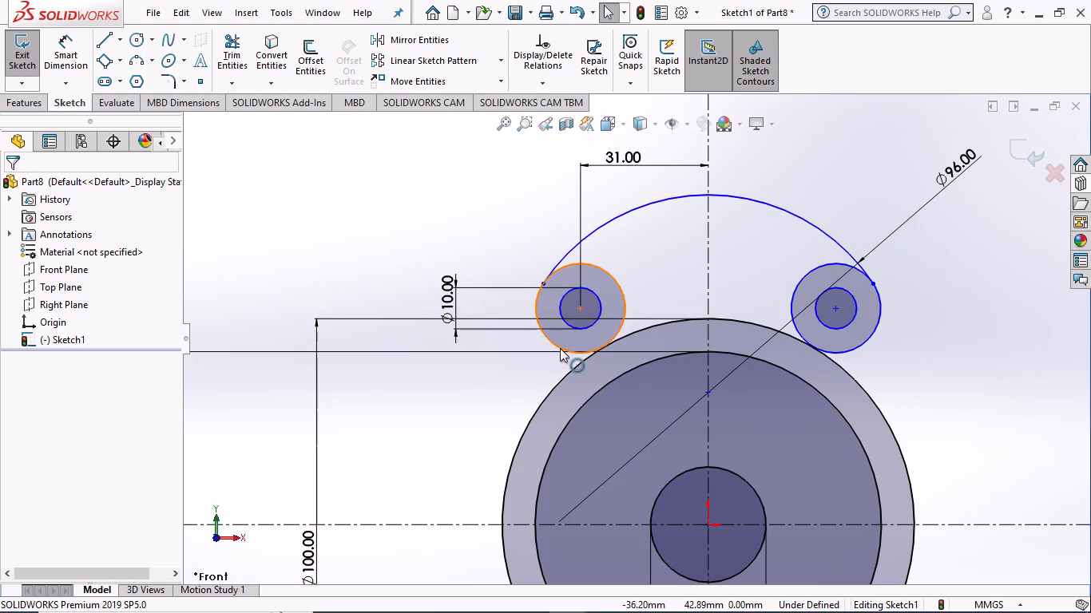
pyautogui.keyDown('ctrl'); pyautogui.click(575, 367); pyautogui.keyUp('ctrl')
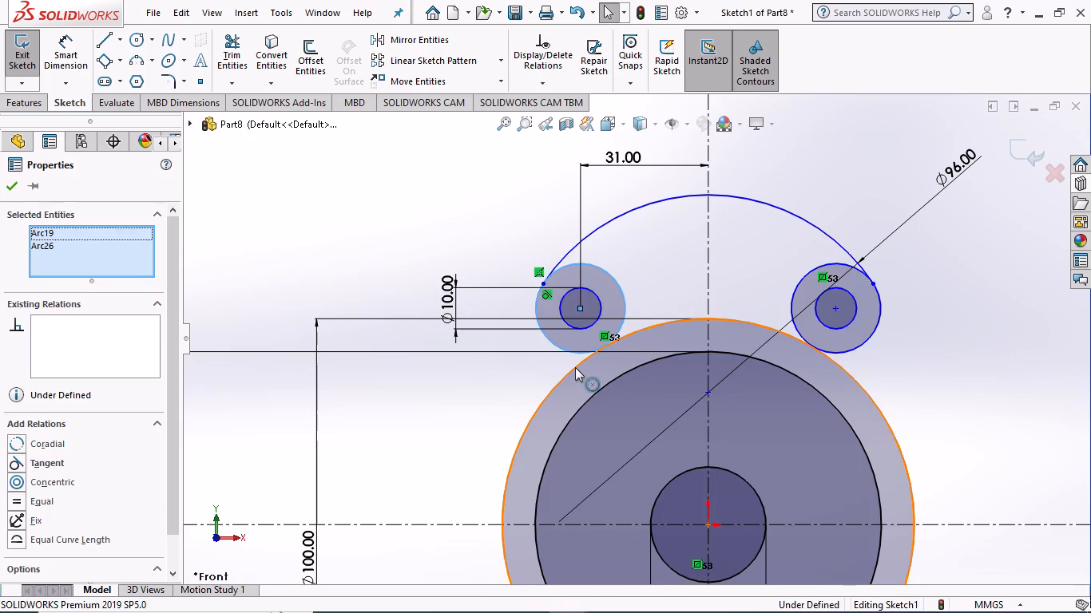
pyautogui.click(52, 460)
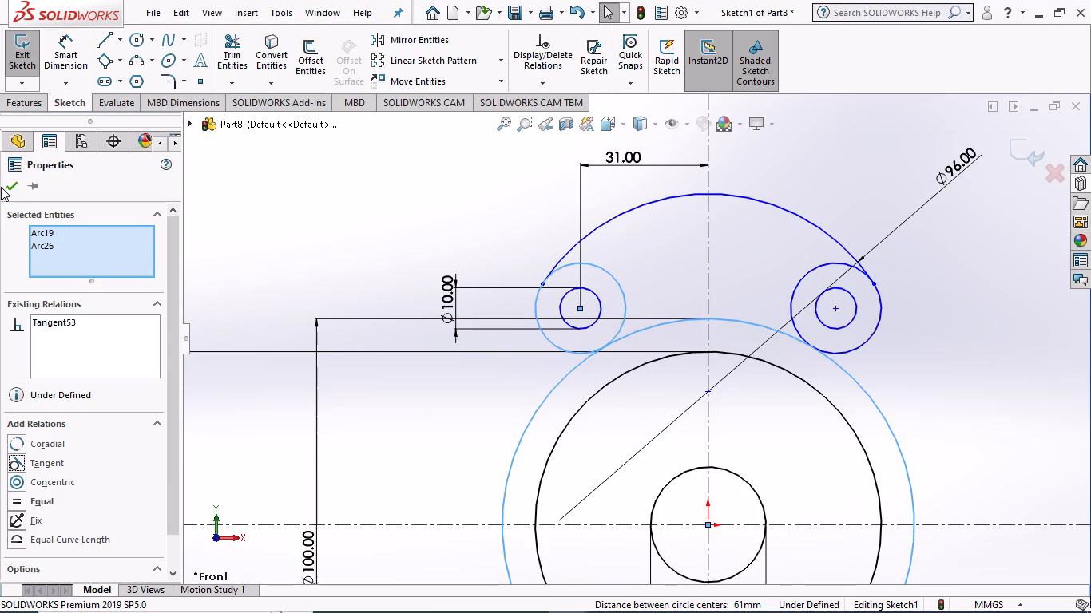
pyautogui.click(9, 186)
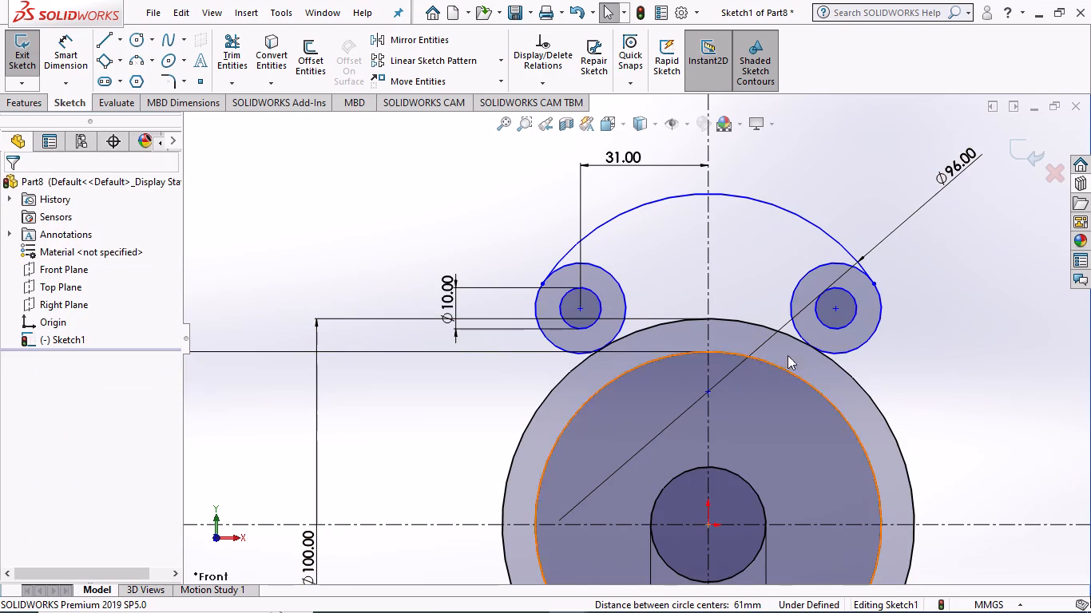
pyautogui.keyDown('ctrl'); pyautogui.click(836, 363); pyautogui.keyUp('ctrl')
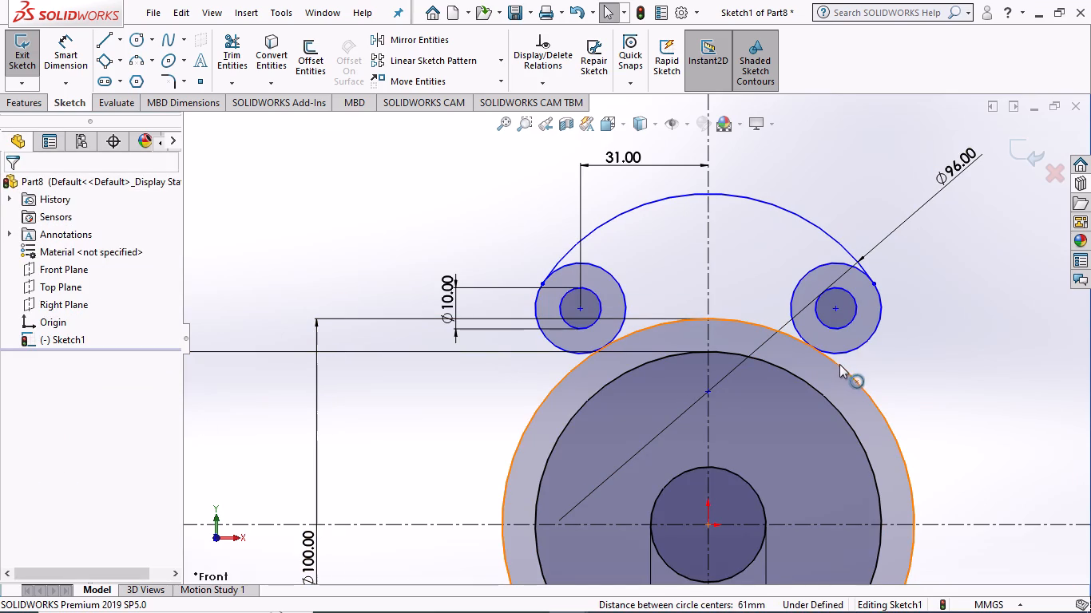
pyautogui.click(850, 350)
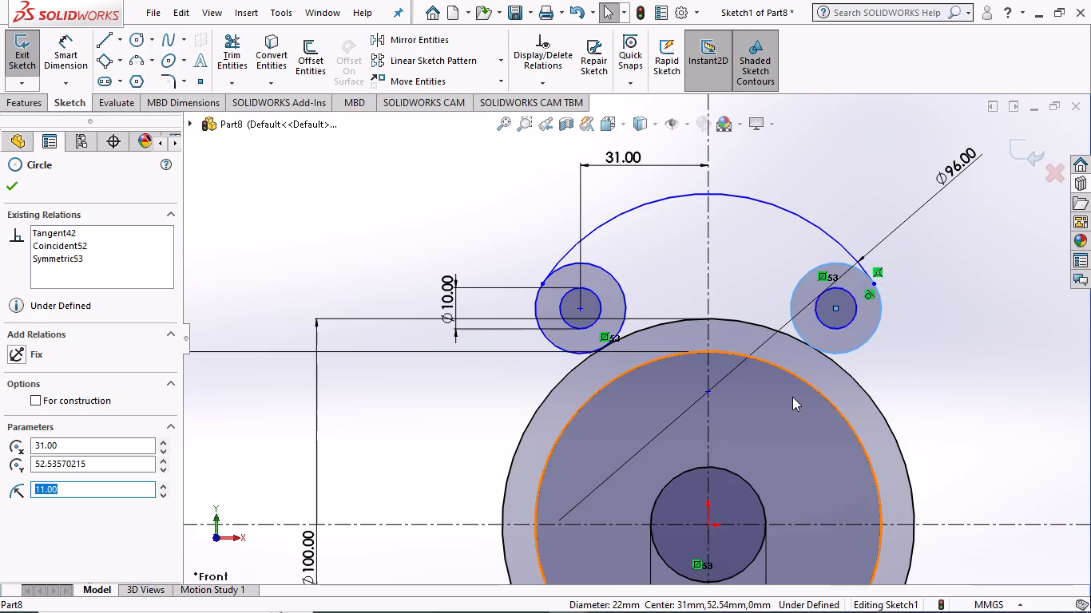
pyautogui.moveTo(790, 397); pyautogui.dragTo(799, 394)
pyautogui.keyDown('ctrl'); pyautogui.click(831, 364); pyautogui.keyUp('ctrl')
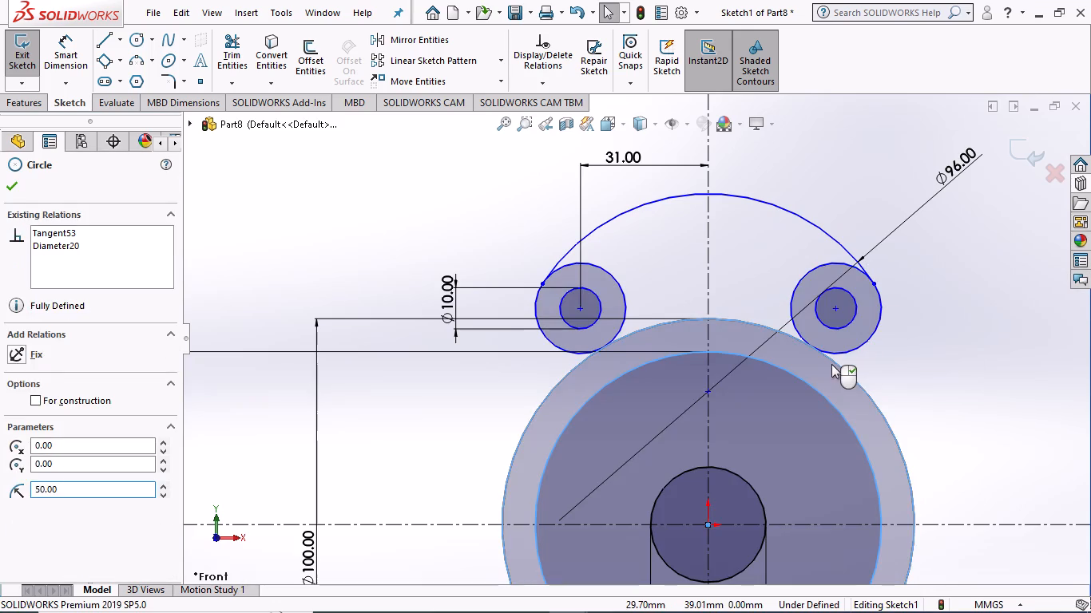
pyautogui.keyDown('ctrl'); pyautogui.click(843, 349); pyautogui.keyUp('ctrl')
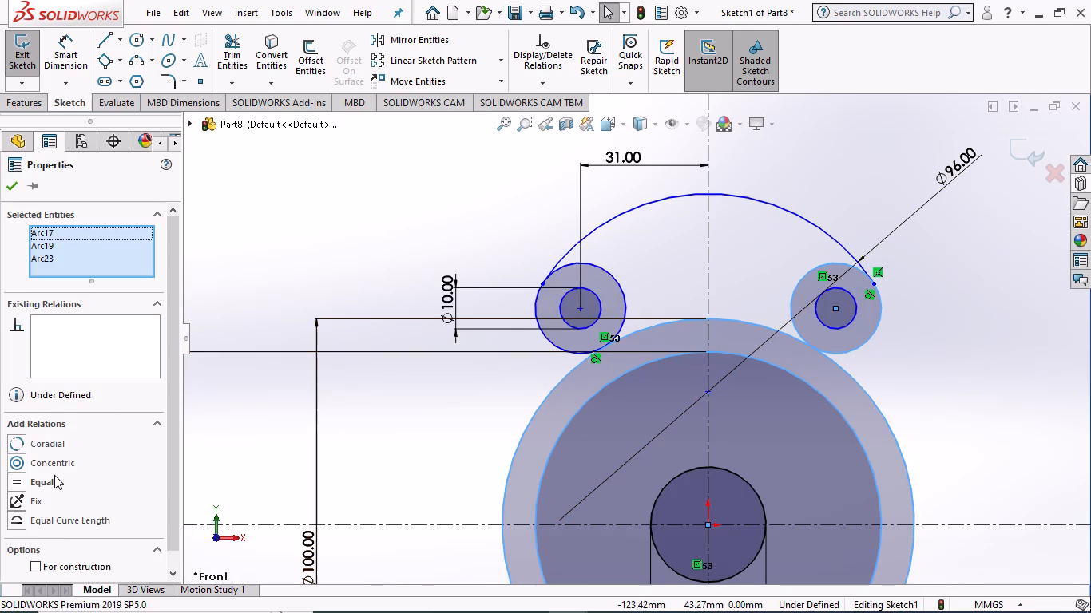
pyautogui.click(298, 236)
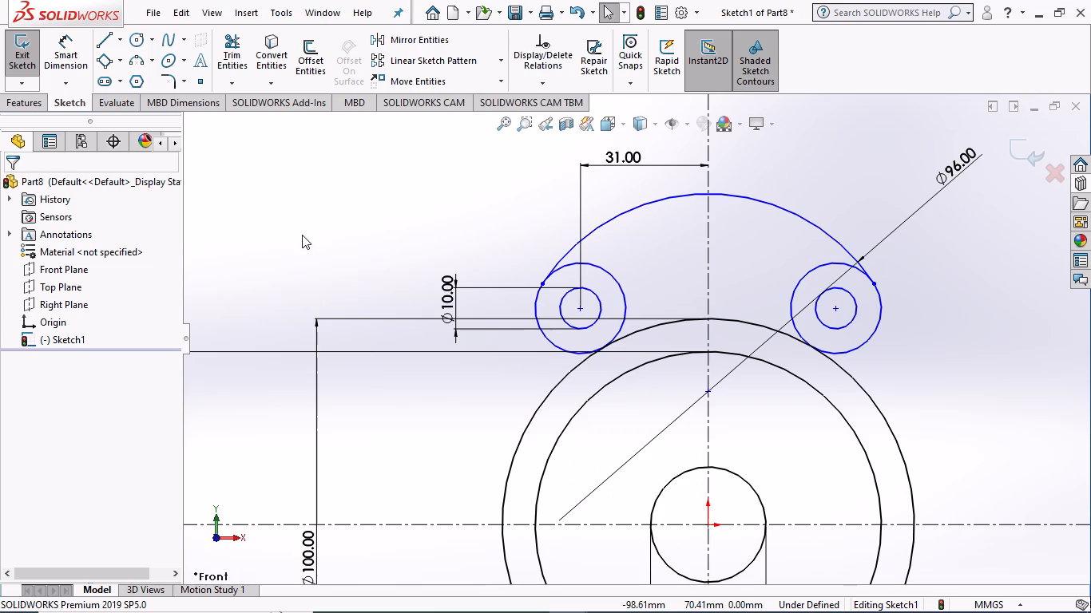
# Add a tangent relation between the 100 mm circle and the positive-X outer circle around its 10 mm circle.
pyautogui.keyDown('ctrl'); pyautogui.click(862, 388); pyautogui.keyUp('ctrl')
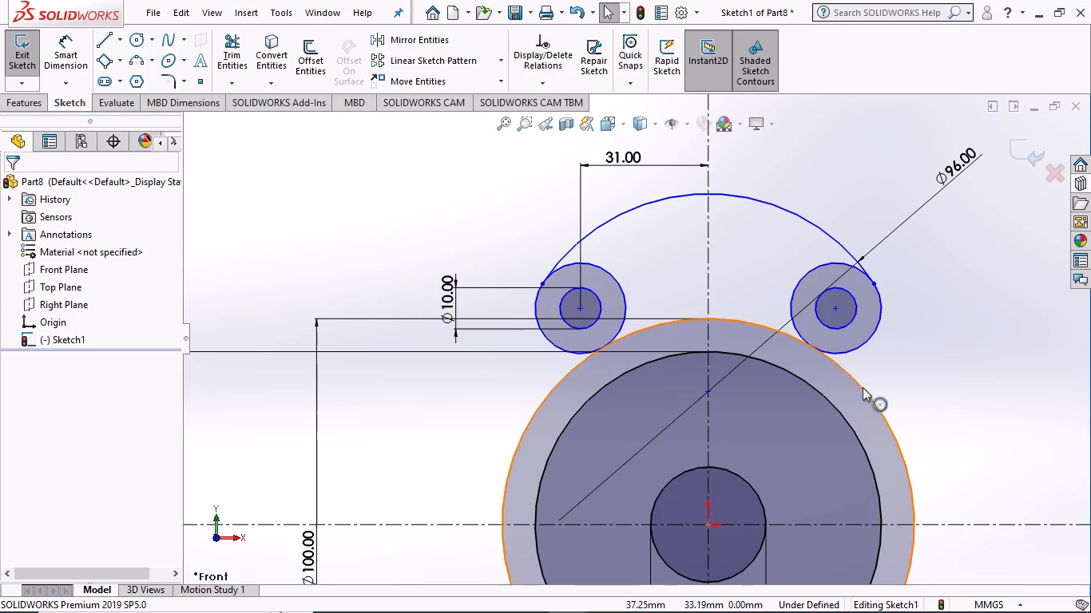
pyautogui.keyDown('ctrl'); pyautogui.click(863, 345); pyautogui.keyUp('ctrl')
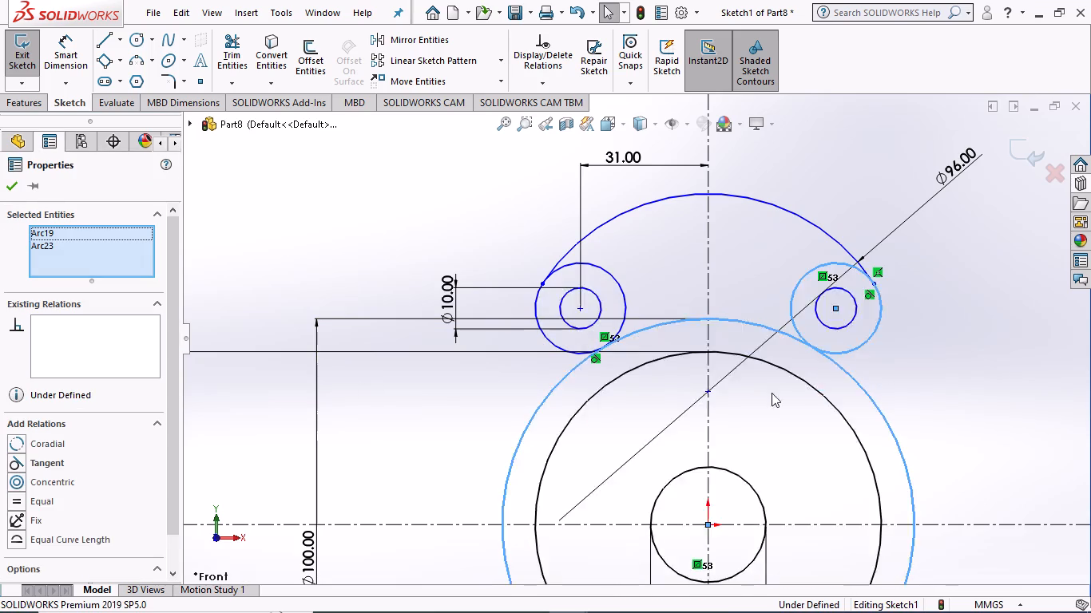
pyautogui.click(39, 460)
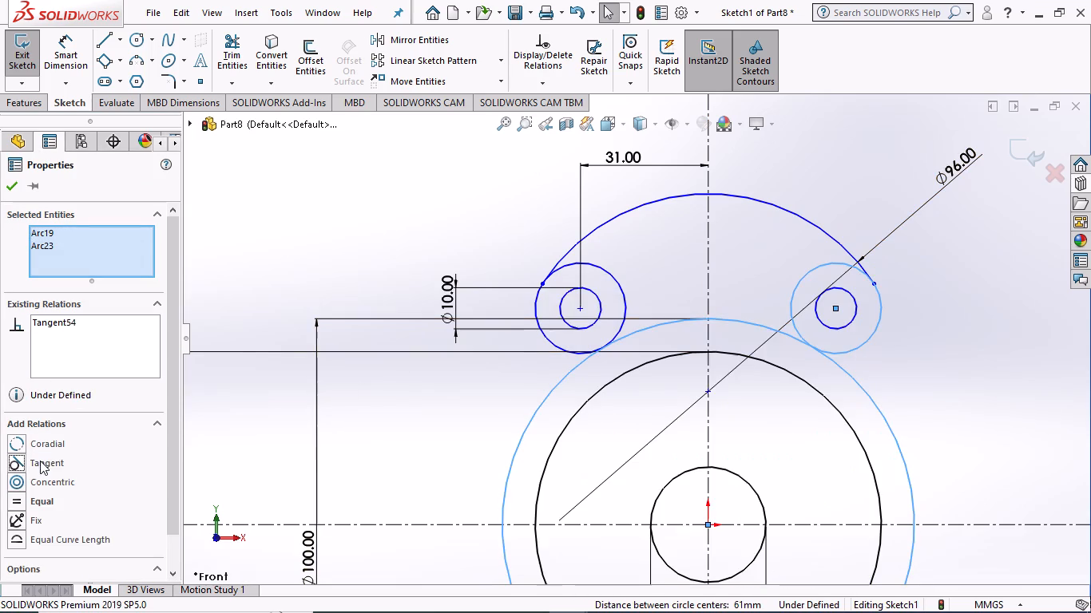
pyautogui.click(276, 242)
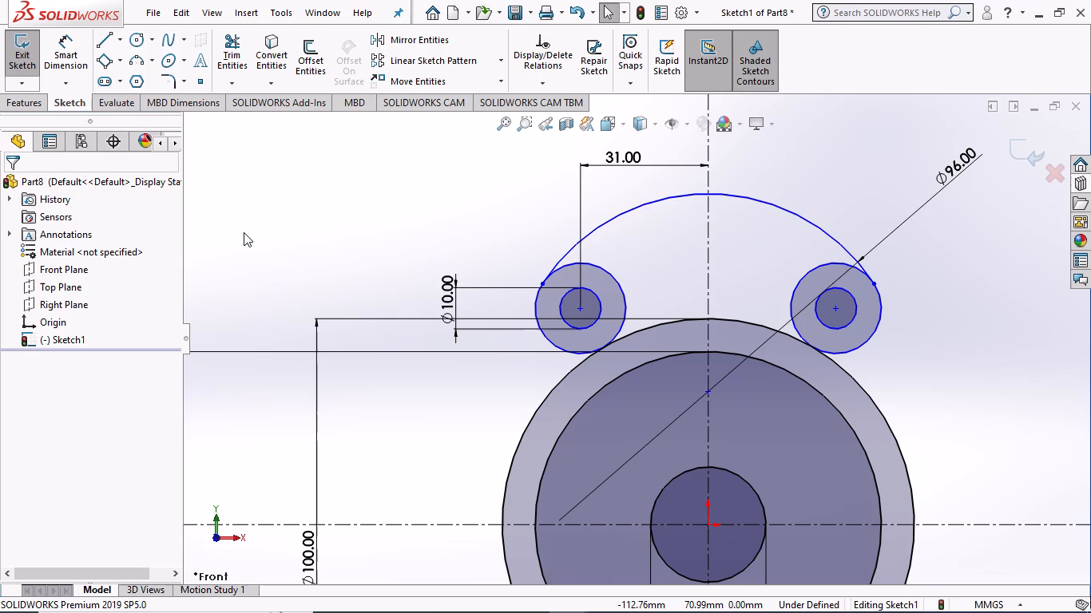
# Examine closely where the negative-X outer circle meets the 100 mm circle, and check the whole profile.
pyautogui.scroll(-5, 578, 343)
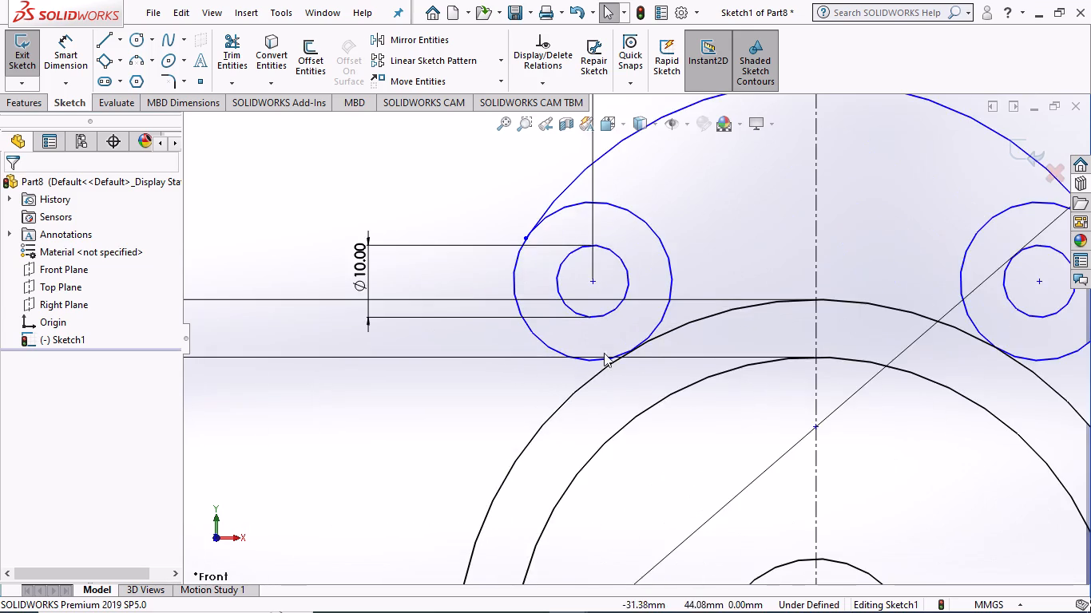
pyautogui.scroll(-4, 604, 353)
pyautogui.scroll(-4, 672, 352)
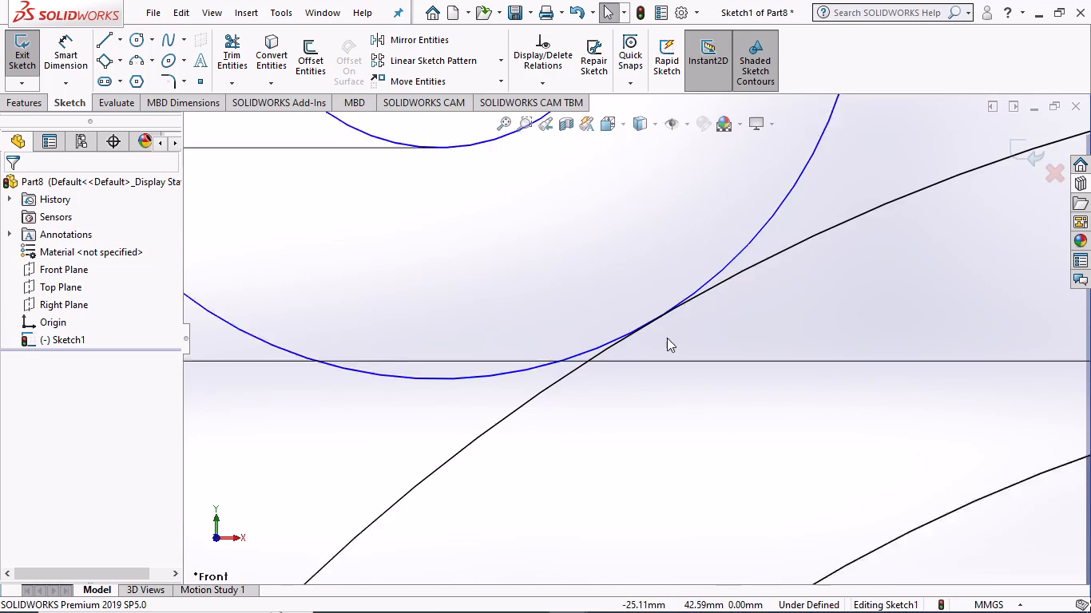
pyautogui.scroll(-4, 667, 338)
pyautogui.scroll(15, 654, 322)
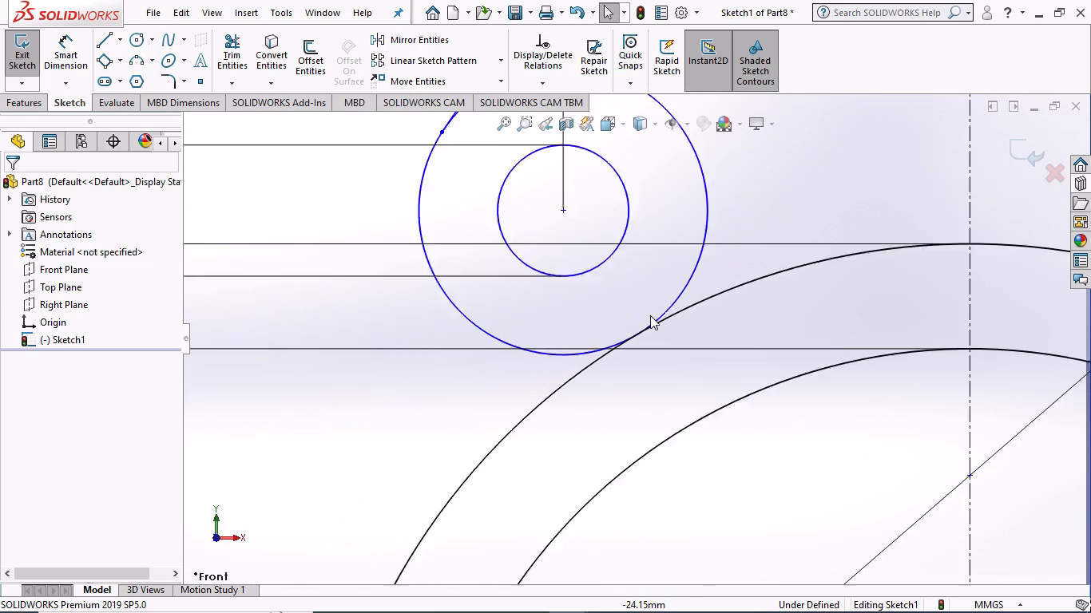
pyautogui.scroll(9, 650, 315)
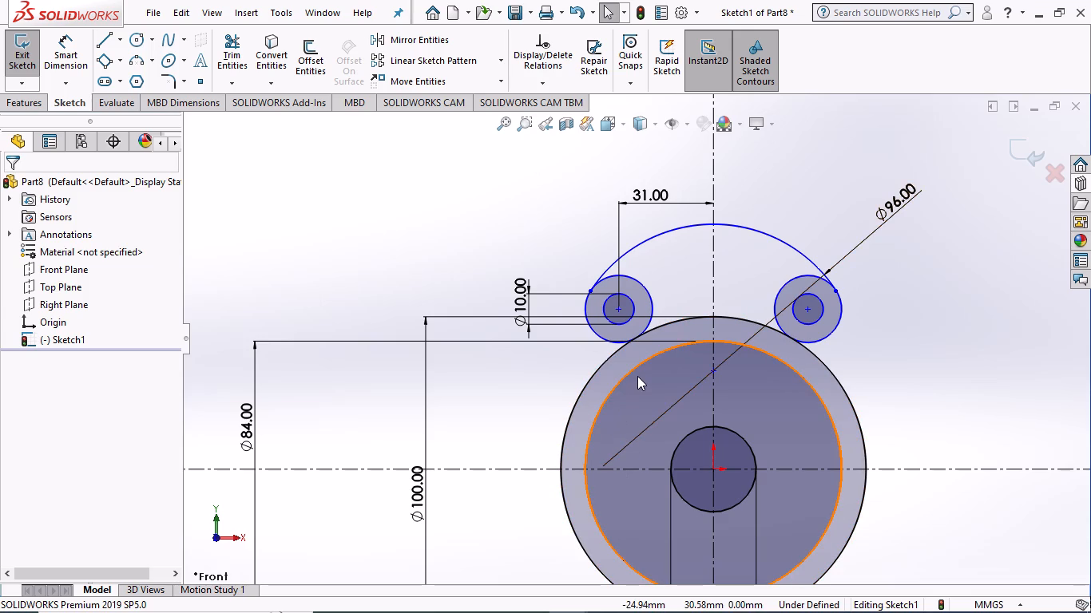
pyautogui.scroll(2, 637, 376)
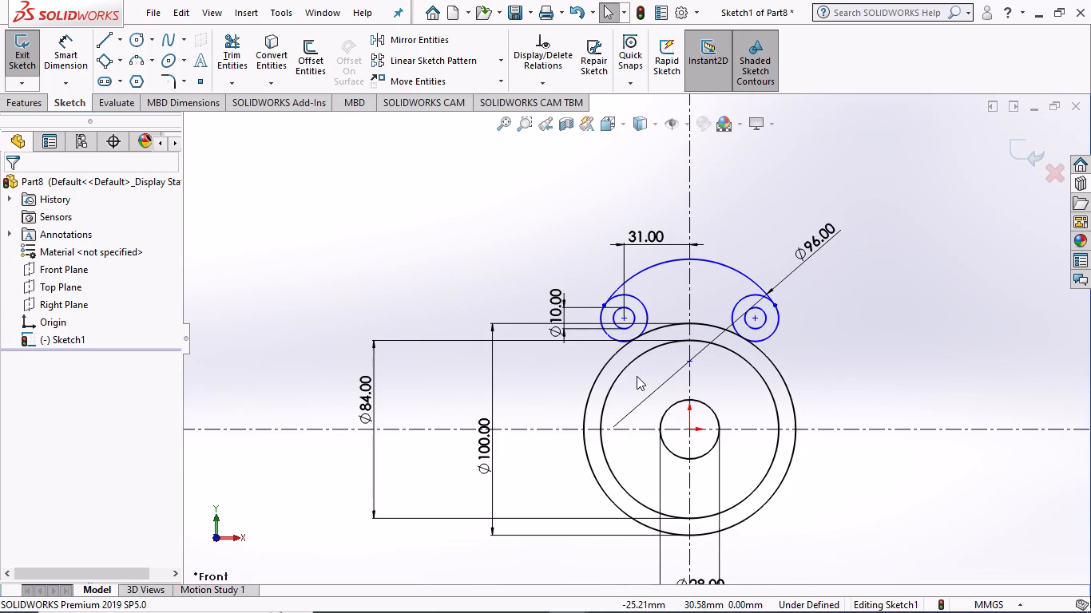
pyautogui.scroll(2, 637, 376)
pyautogui.scroll(-1, 635, 376)
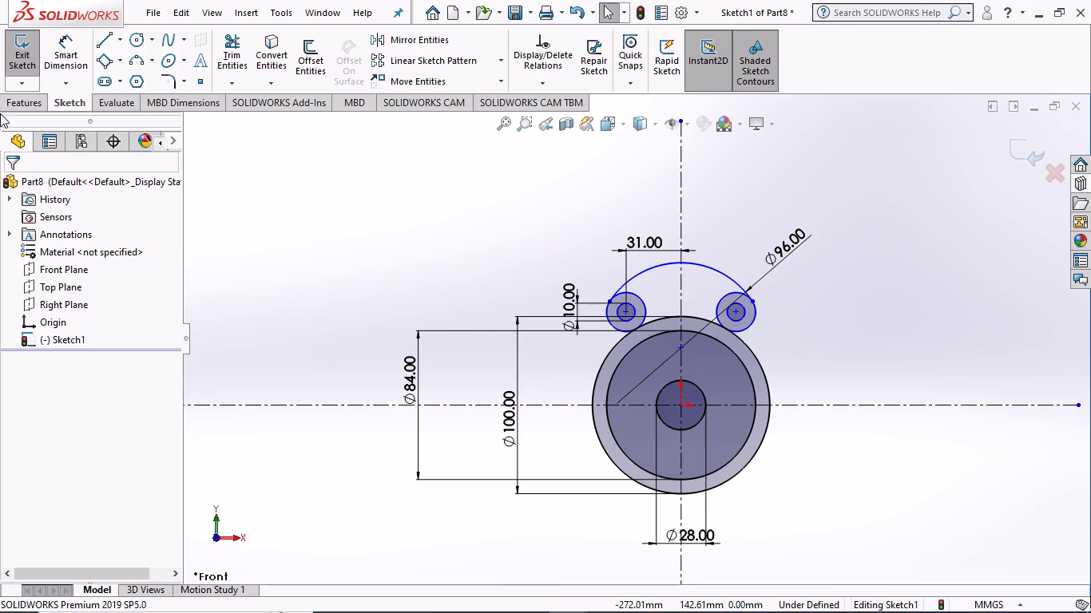
# Dimension the vertical distance from the negative-X 10 mm circle's centre to the horizontal centerline as 48 mm.
pyautogui.click(77, 45)
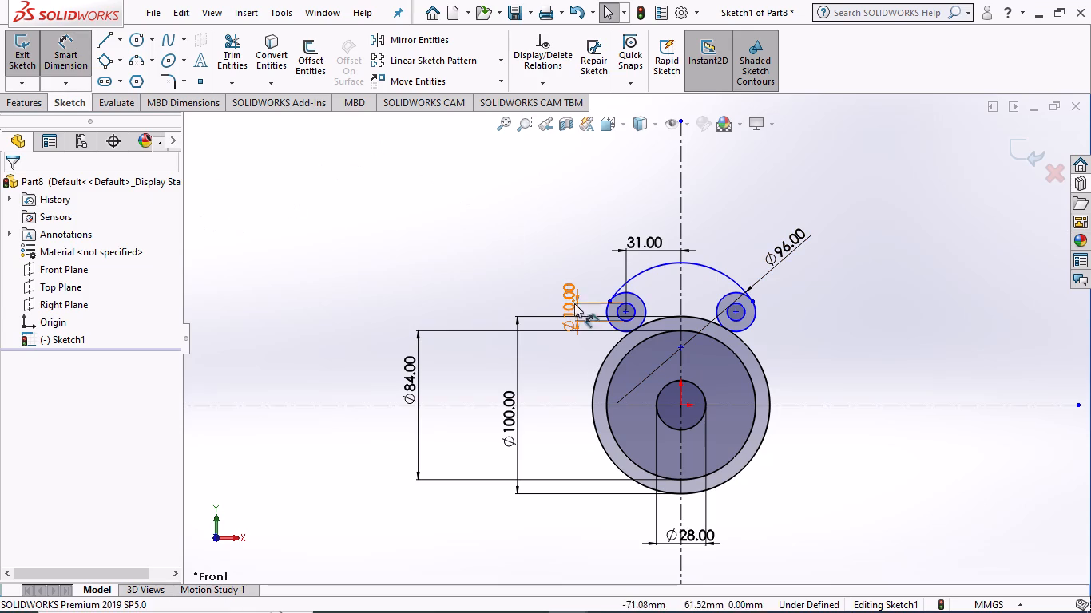
pyautogui.click(625, 310)
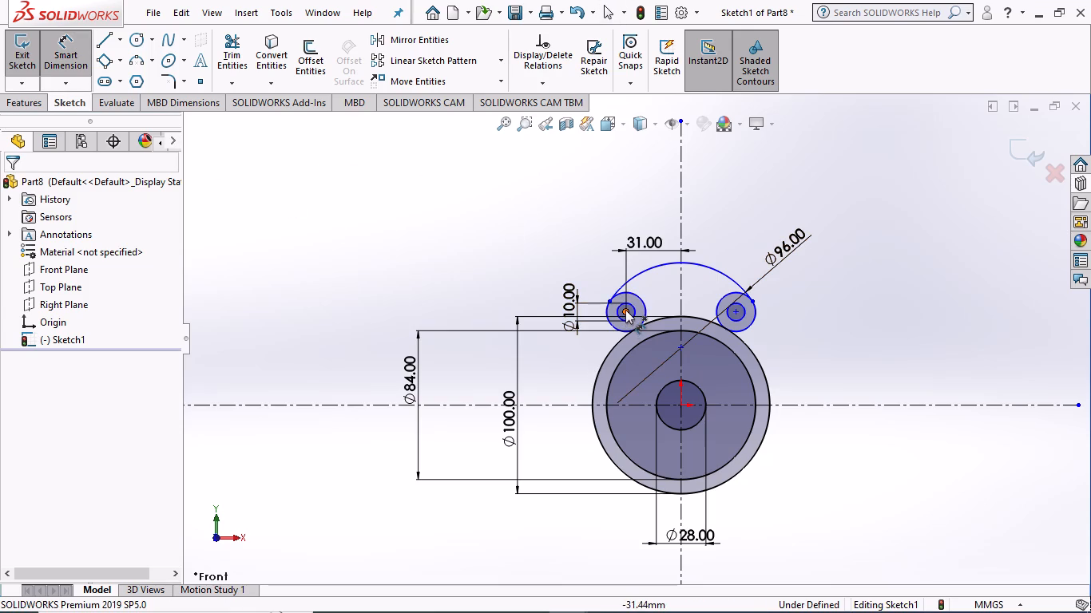
pyautogui.click(636, 401)
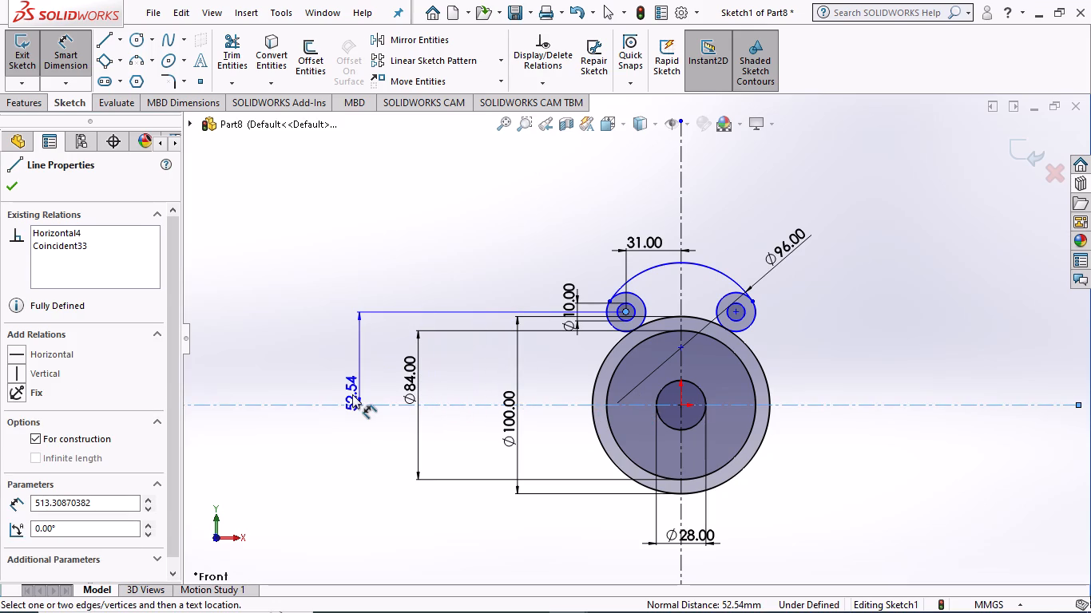
pyautogui.click(352, 394)
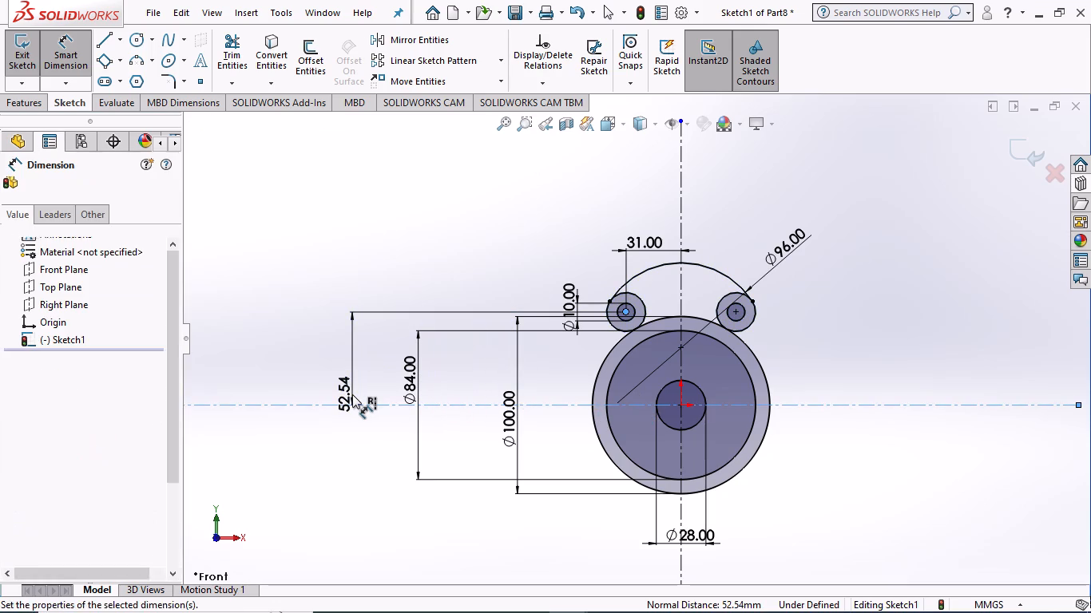
pyautogui.write('48')
pyautogui.press('Return')
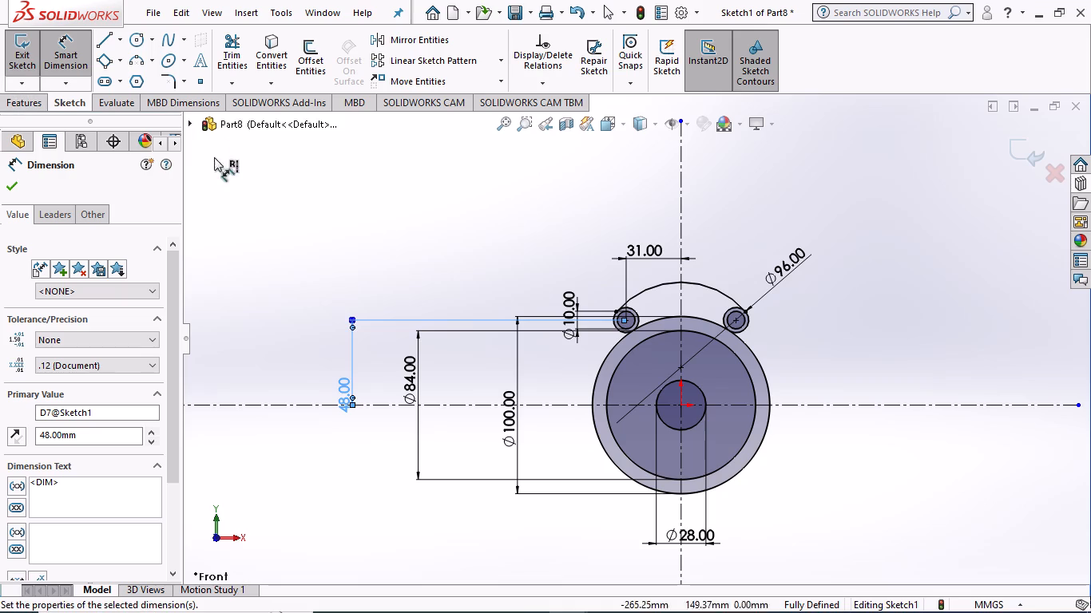
pyautogui.click(11, 189)
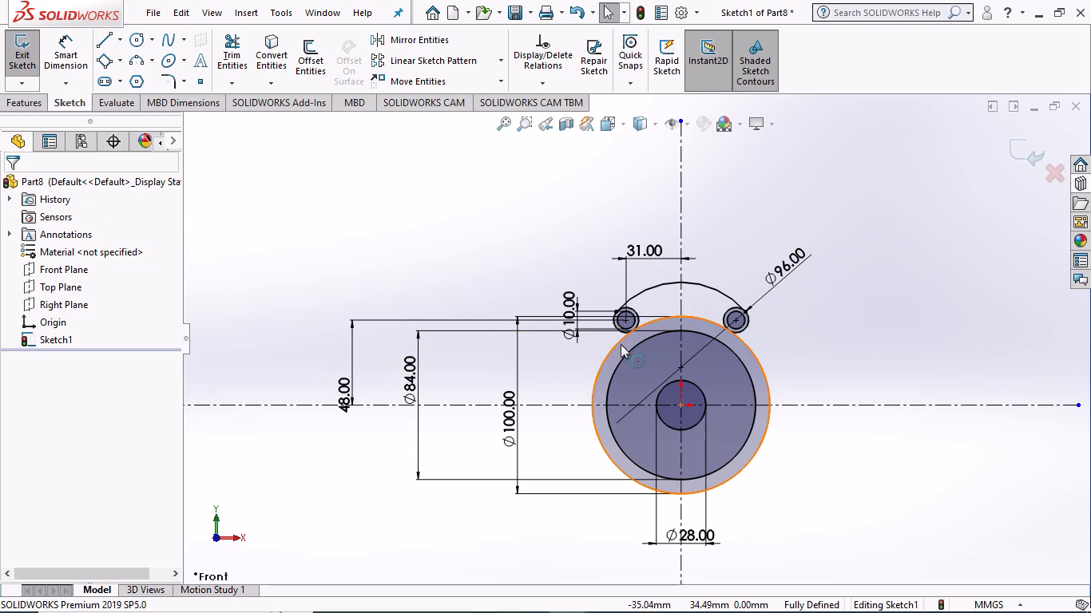
# Trim the 100 mm circle with Trim to closest, keeping only the upper arc between its tangent points with the two outer small circles.
pyautogui.scroll(-3, 832, 362)
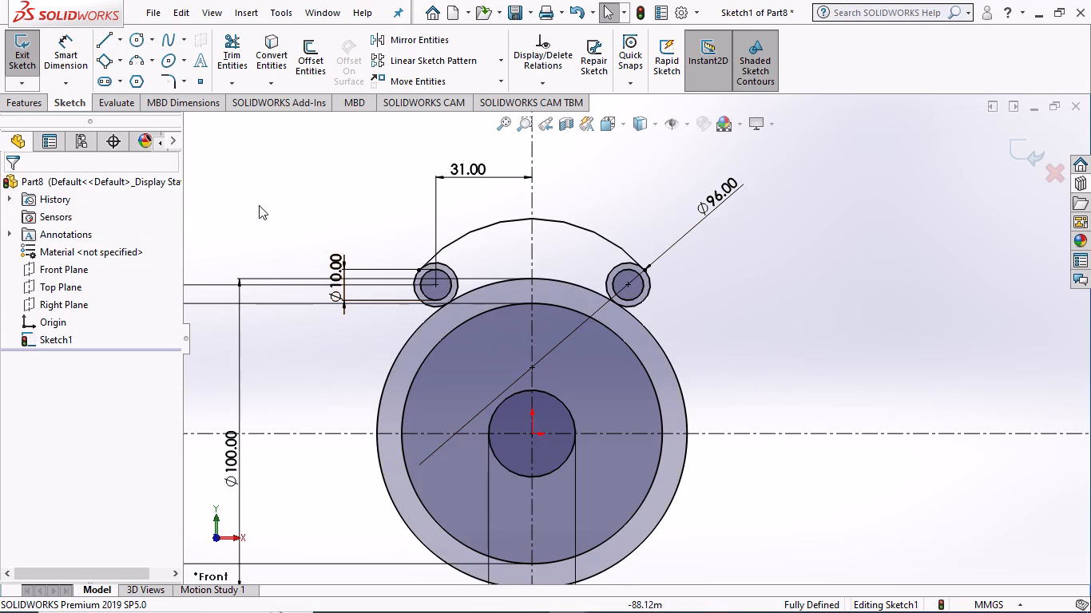
pyautogui.click(240, 70)
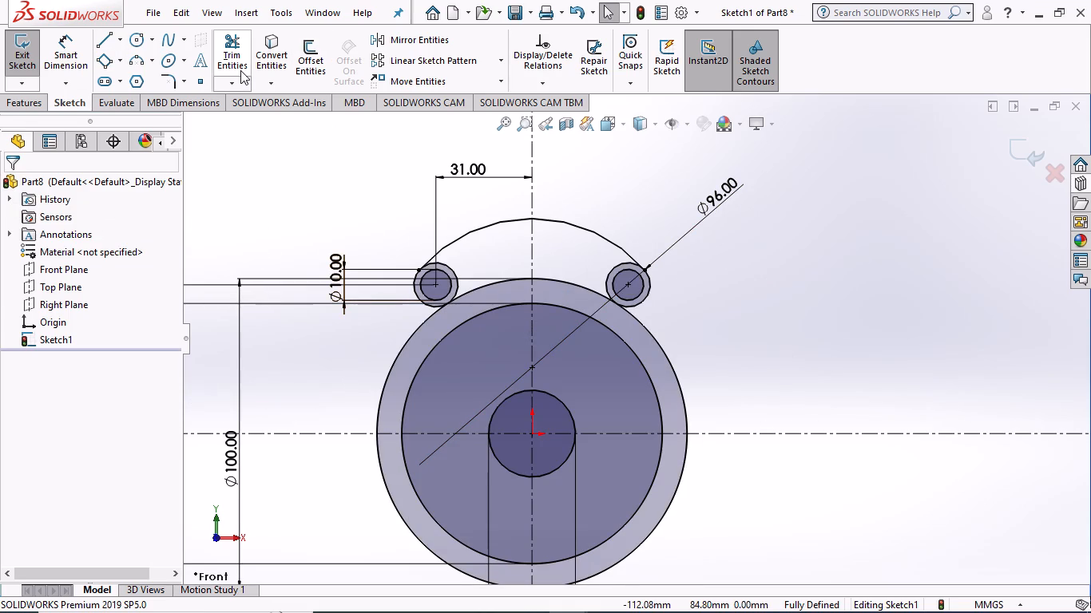
pyautogui.click(400, 351)
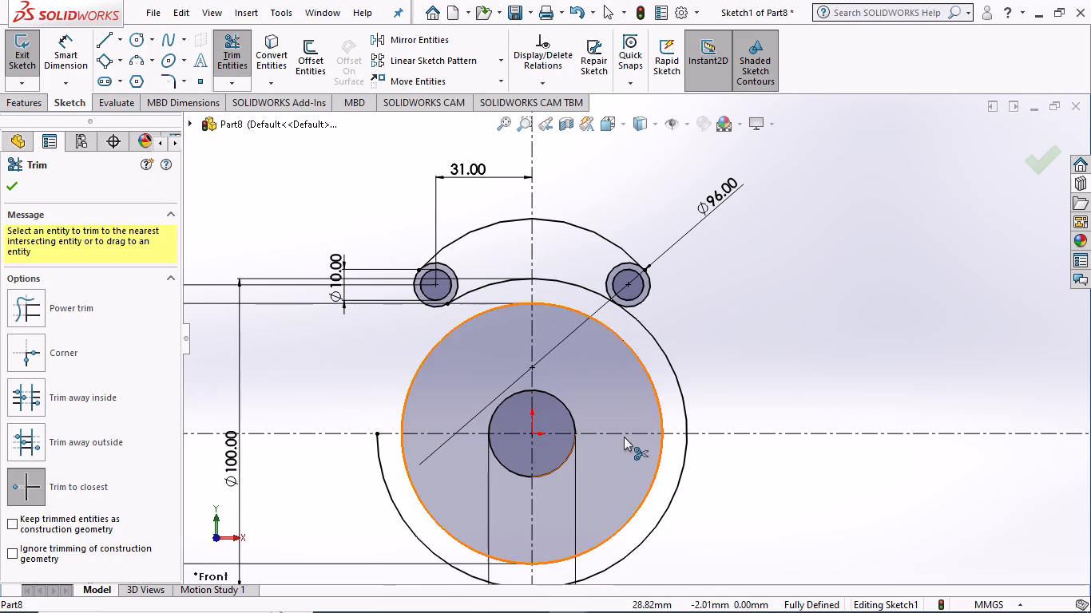
pyautogui.click(650, 335)
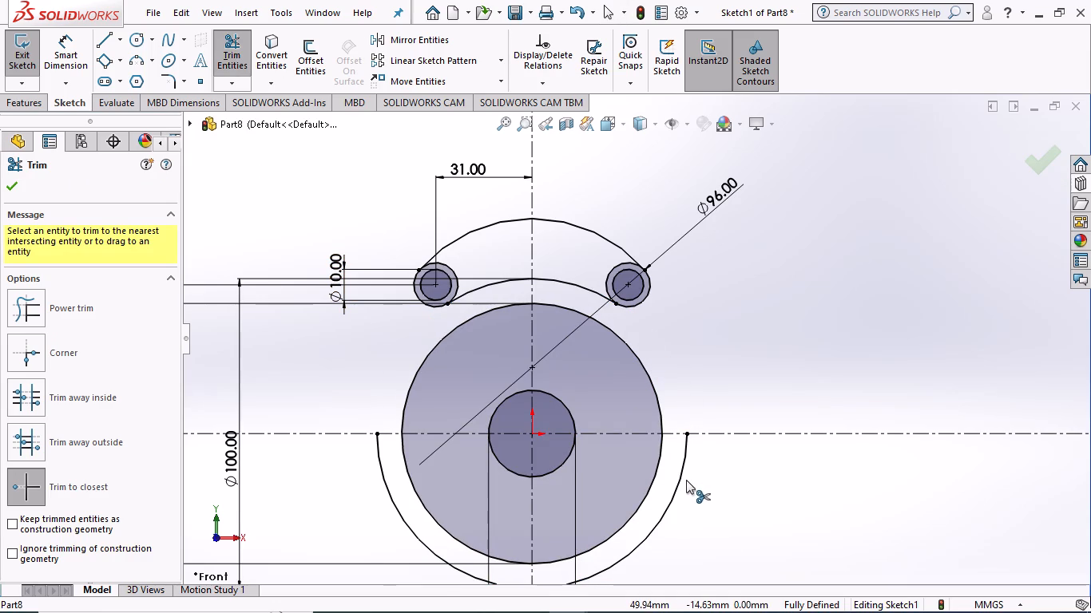
pyautogui.click(679, 484)
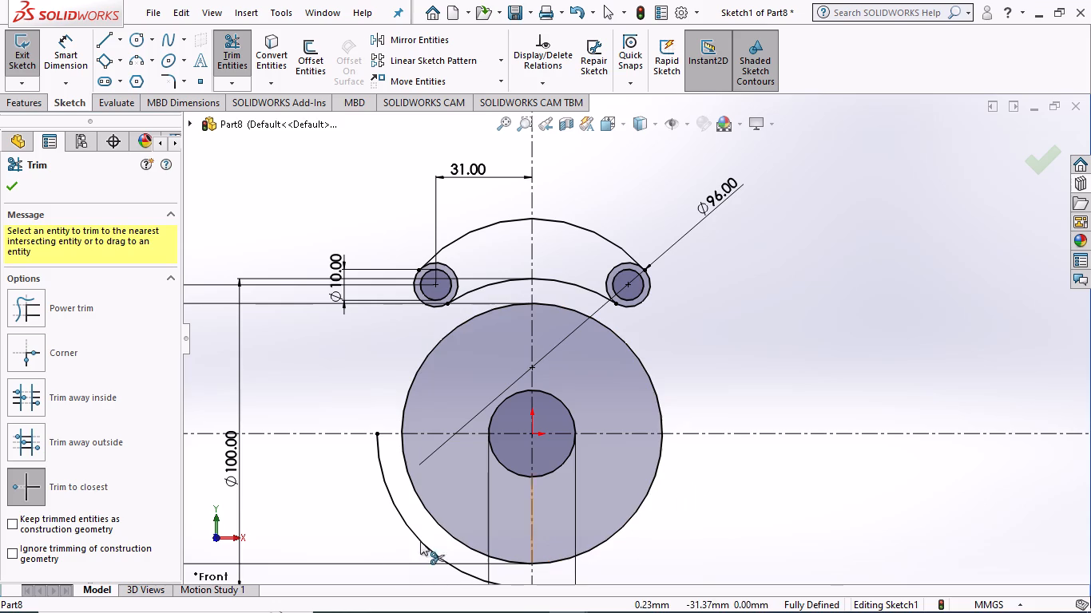
pyautogui.click(400, 510)
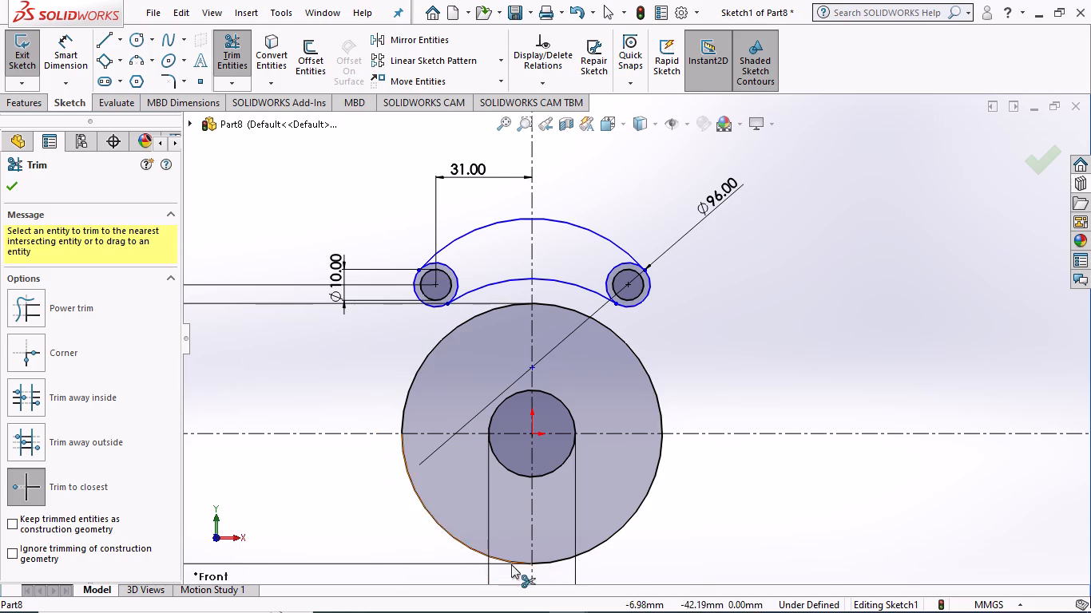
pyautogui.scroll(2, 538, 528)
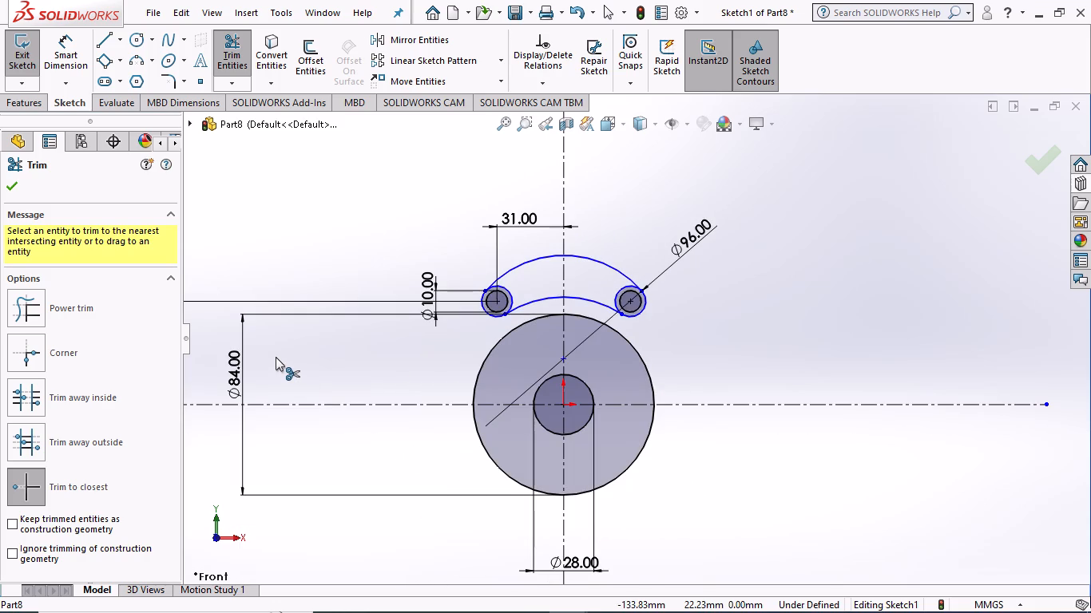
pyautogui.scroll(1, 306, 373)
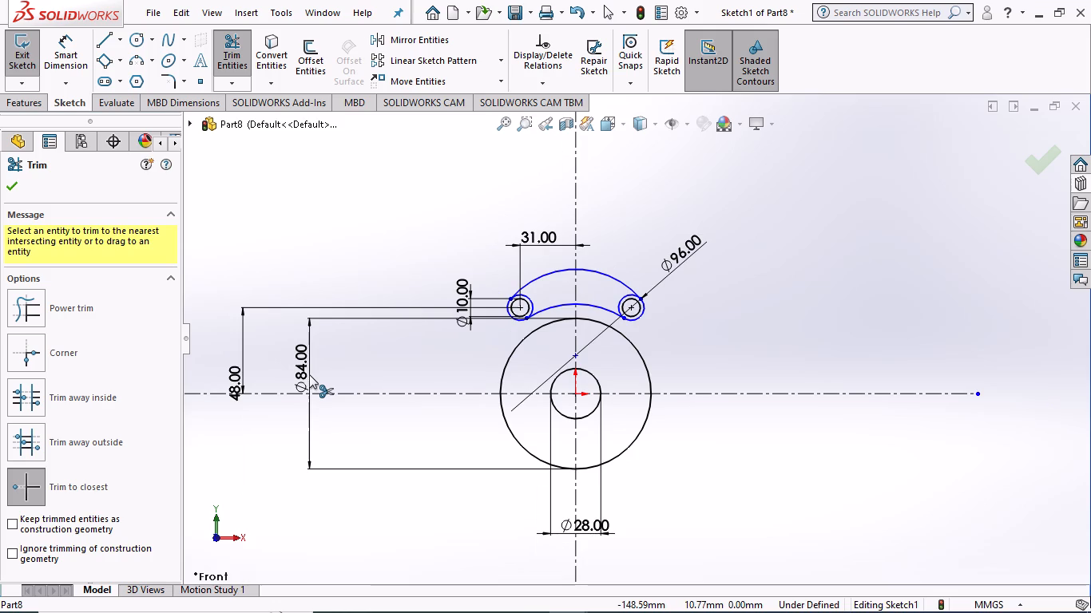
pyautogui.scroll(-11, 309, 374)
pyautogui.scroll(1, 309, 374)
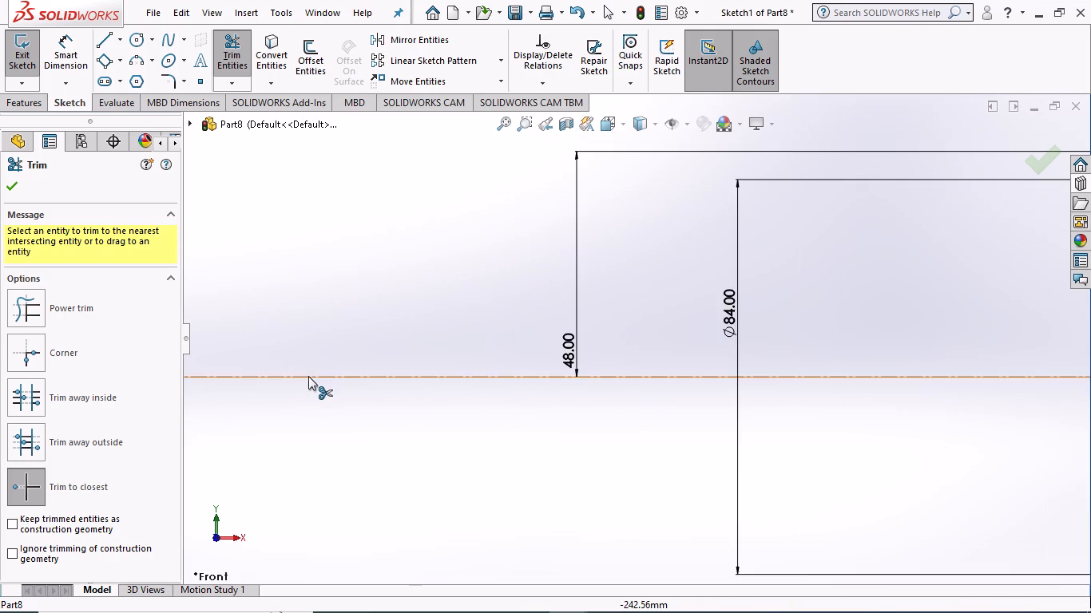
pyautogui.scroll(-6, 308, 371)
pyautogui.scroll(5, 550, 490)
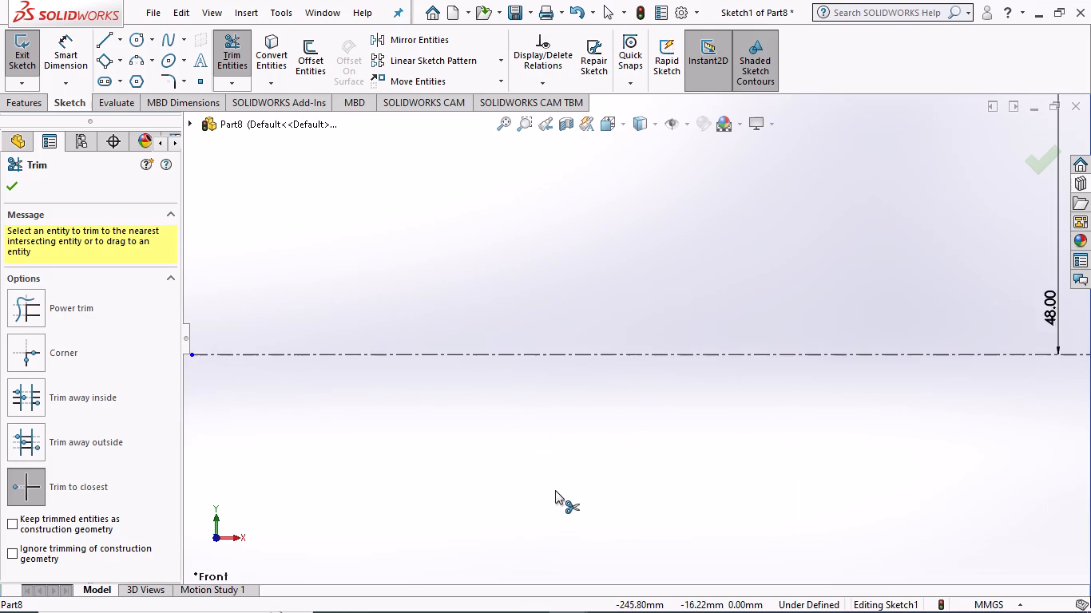
# Leave Trim and undo the trimming of the 100 mm circle and the 48 mm height dimension of the negative-X small circle.
pyautogui.scroll(6, 555, 490)
pyautogui.scroll(5, 654, 473)
pyautogui.scroll(4, 795, 450)
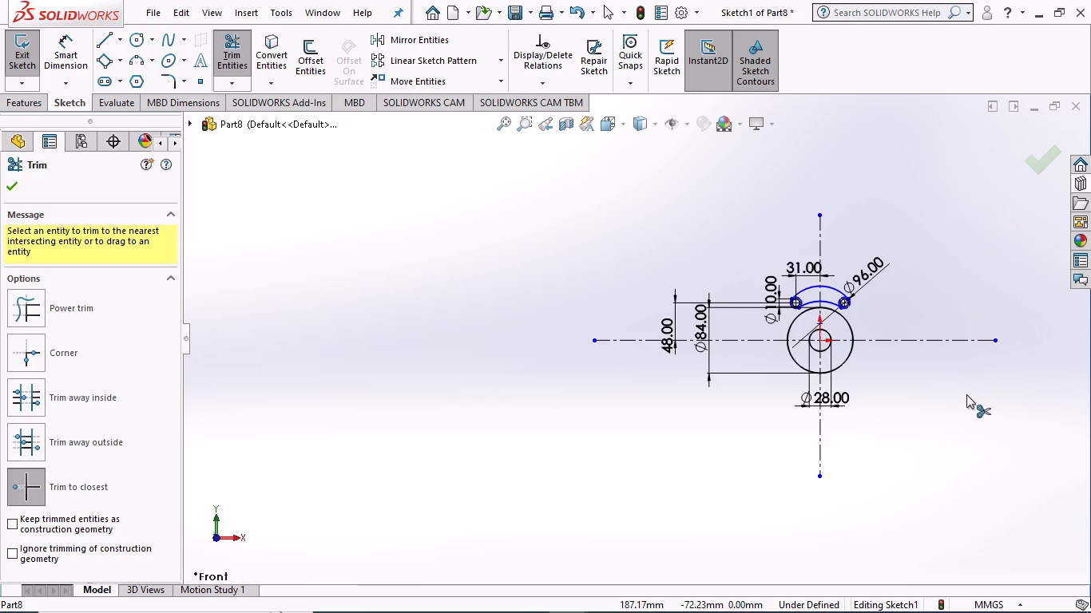
pyautogui.scroll(-3, 966, 394)
pyautogui.scroll(-2, 564, 169)
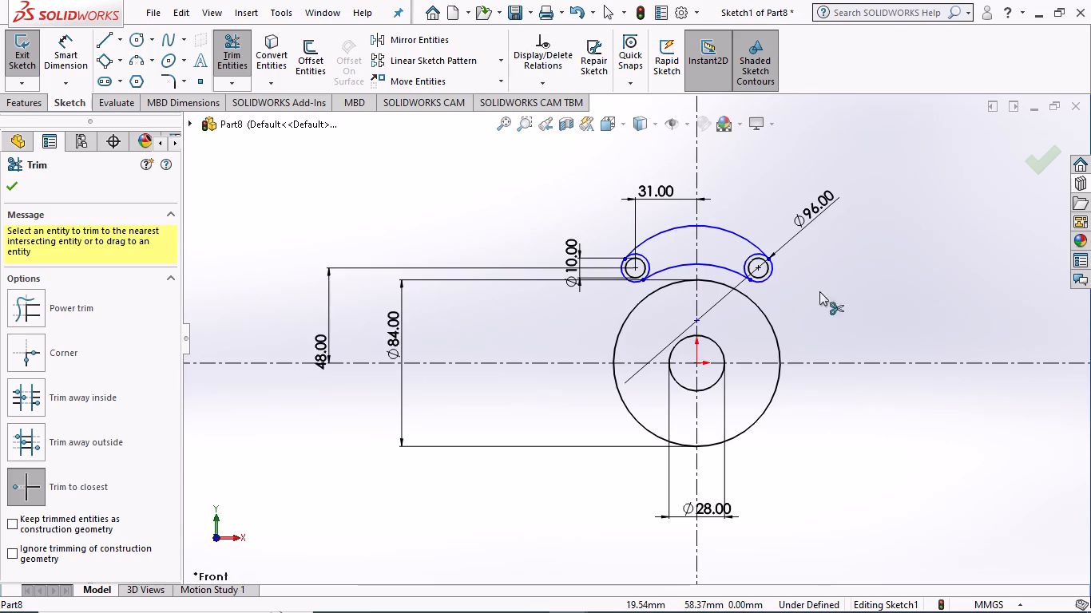
pyautogui.rightClick(315, 343)
pyautogui.click(307, 275)
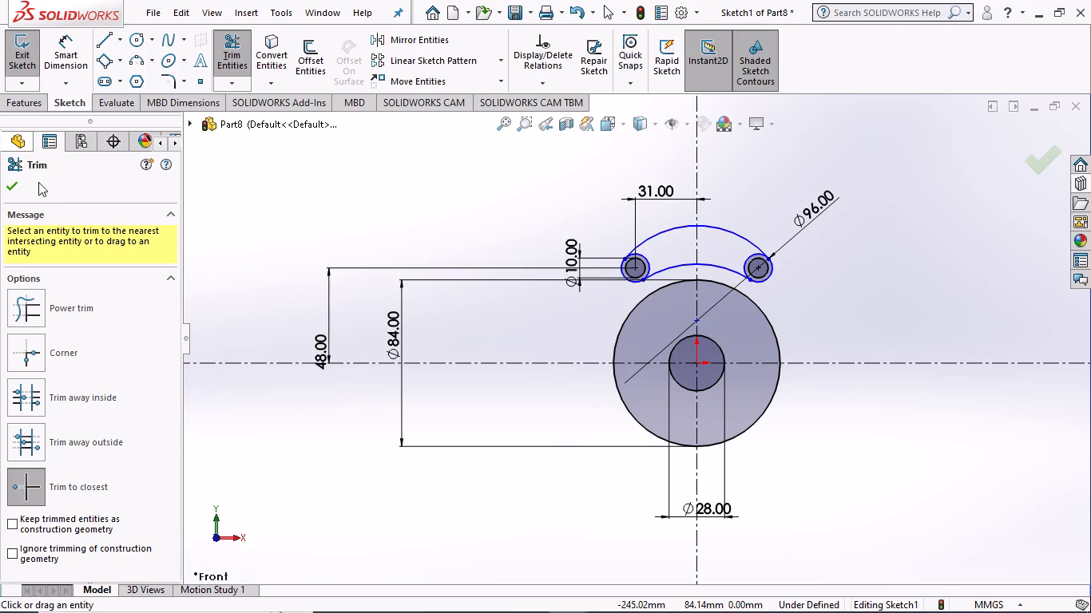
pyautogui.click(14, 187)
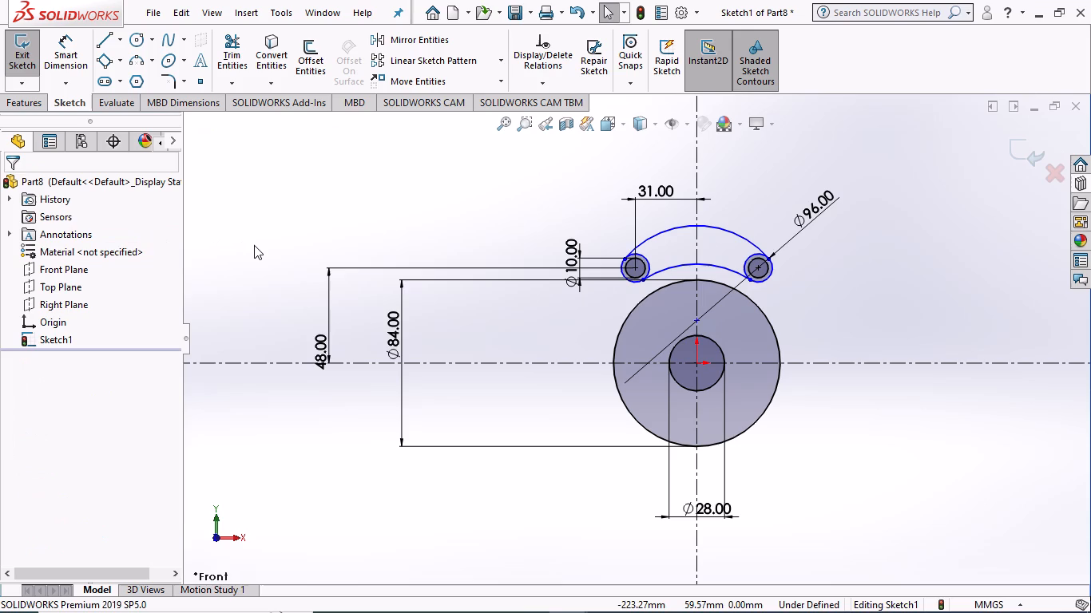
pyautogui.hotkey('ctrl', 'z')
pyautogui.hotkey('ctrl', 'z')
pyautogui.hotkey('ctrl', 'z')
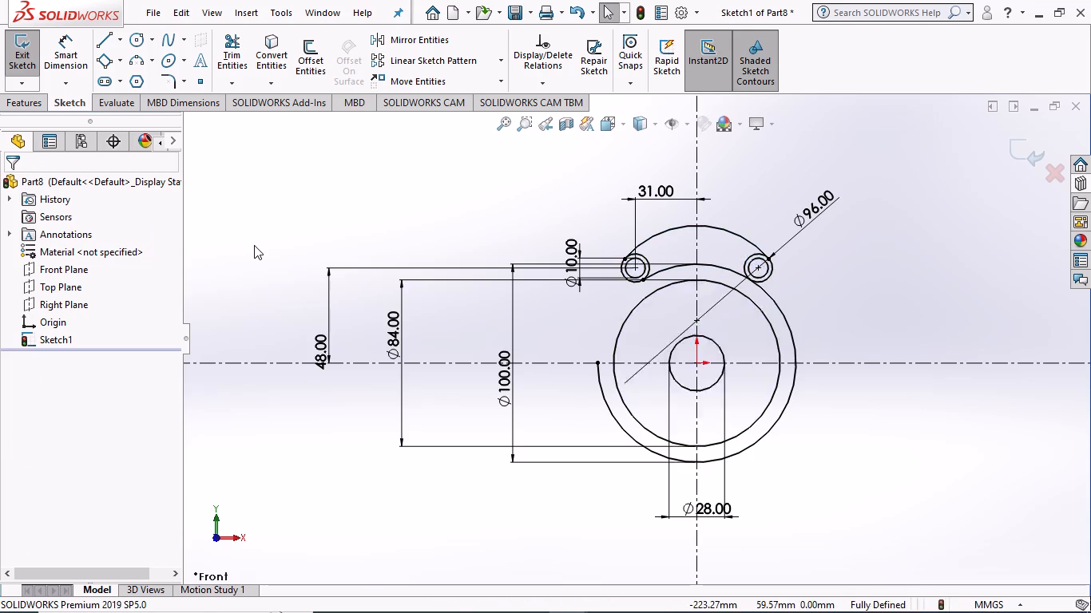
pyautogui.hotkey('ctrl', 'z')
pyautogui.hotkey('ctrl', 'z')
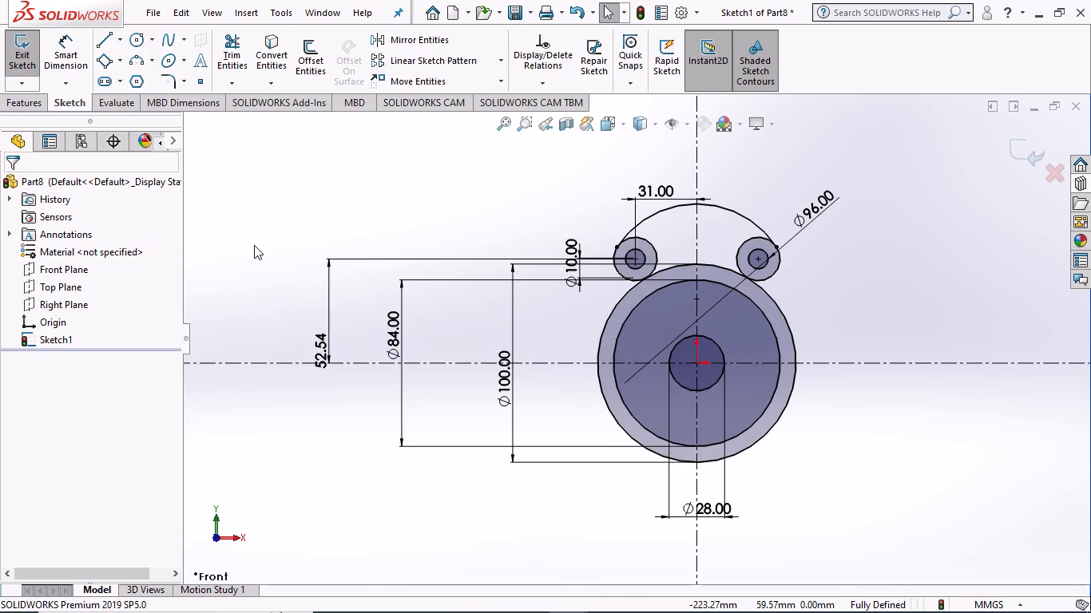
# Trim the 100 mm circle with Trim to closest, keeping only the upper arc between its tangent points with the two outer small circles.
pyautogui.click(238, 49)
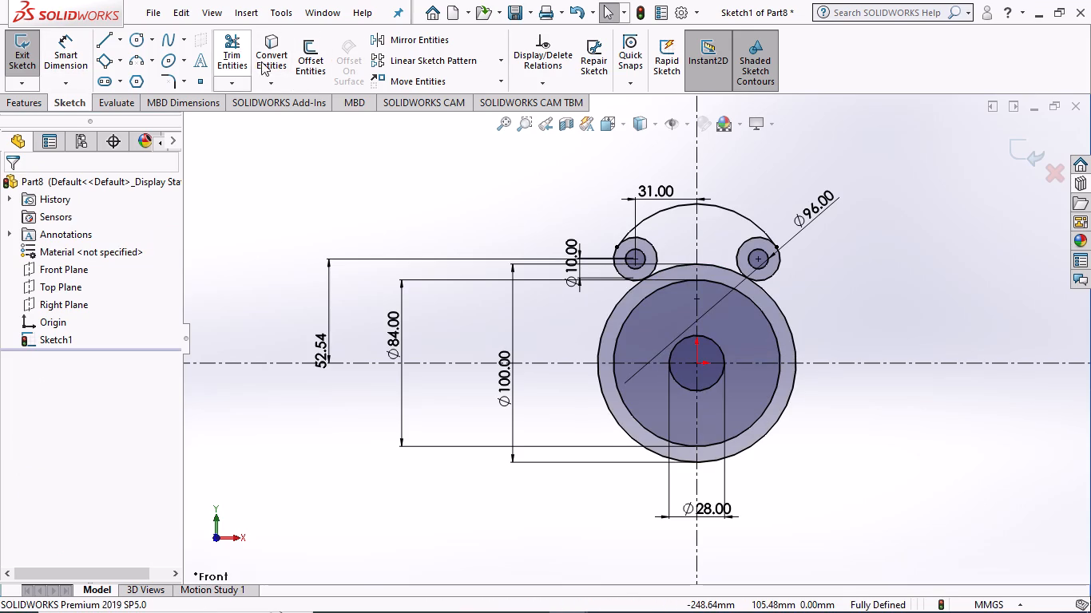
pyautogui.click(597, 336)
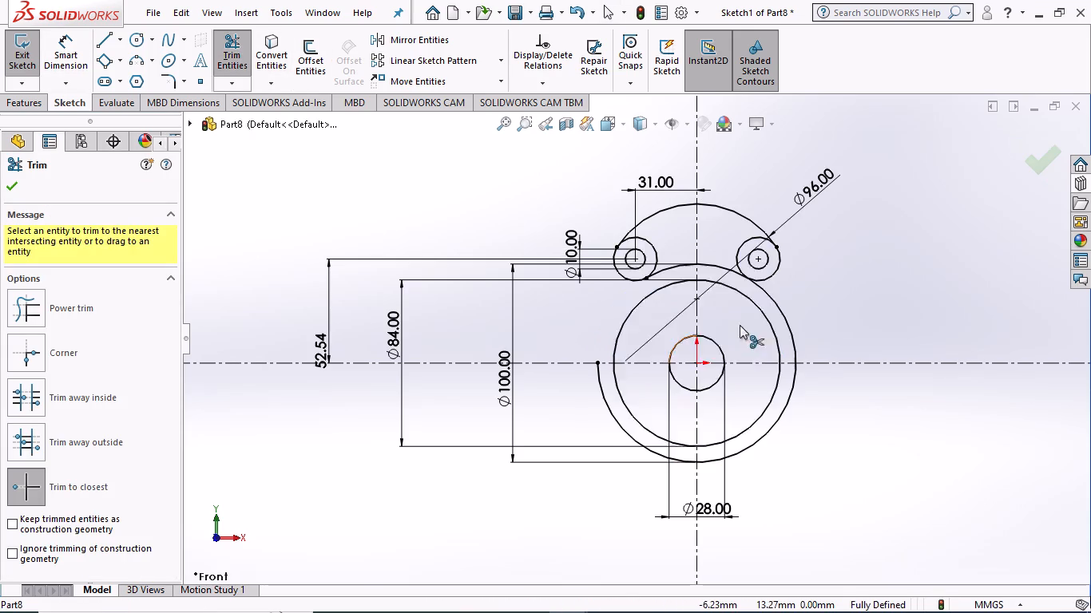
pyautogui.click(777, 302)
pyautogui.click(784, 414)
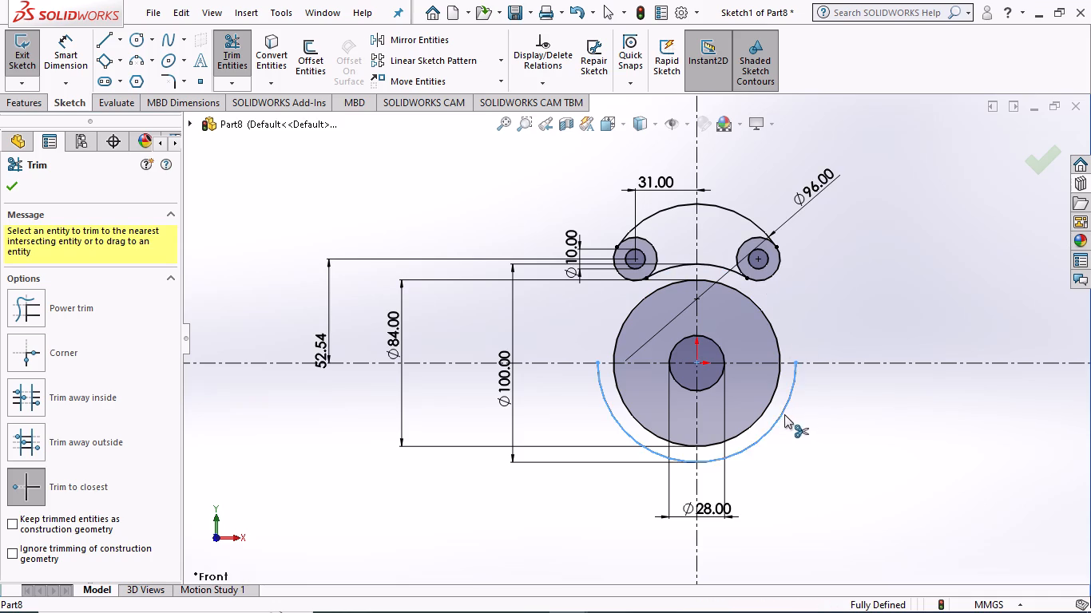
pyautogui.click(633, 437)
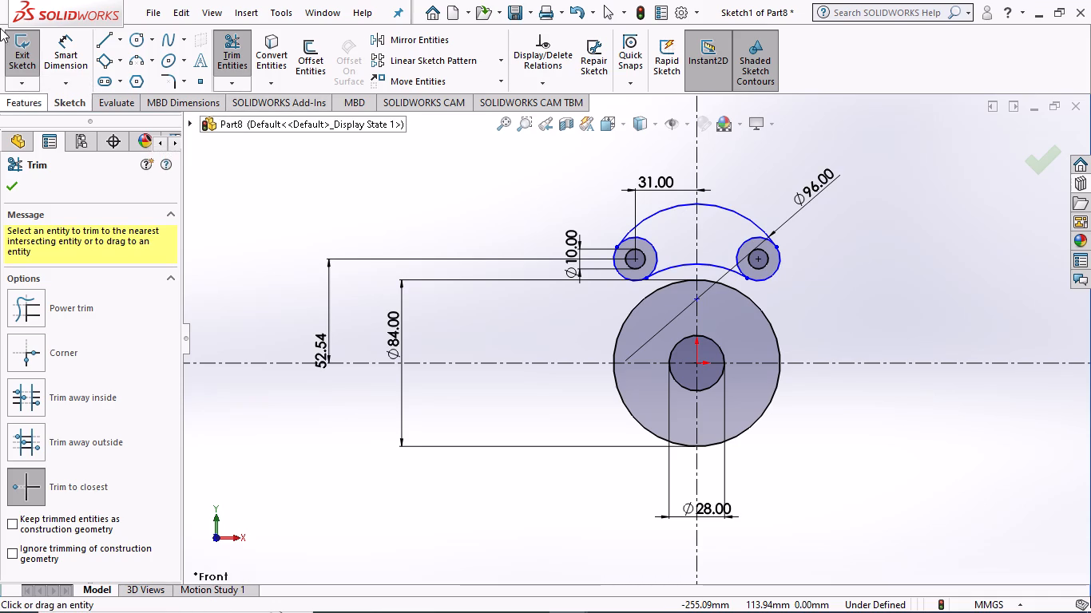
# Sketch a vertical line about 82 mm long downward from the negative-X quadrant point of the outer circle around the negative-X 10 mm circle.
pyautogui.click(101, 42)
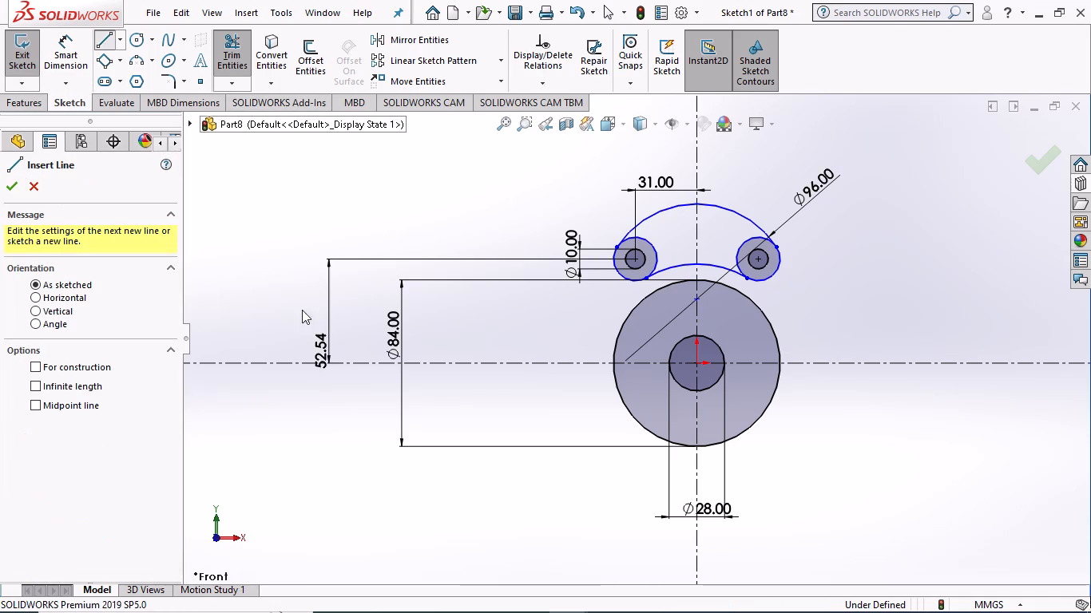
pyautogui.click(613, 260)
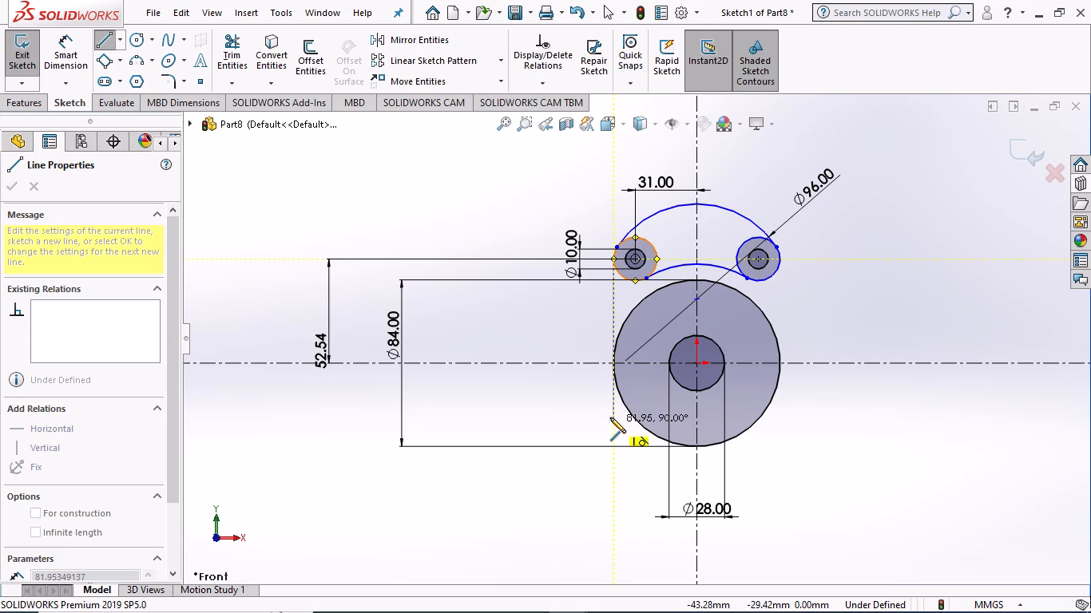
pyautogui.click(613, 421)
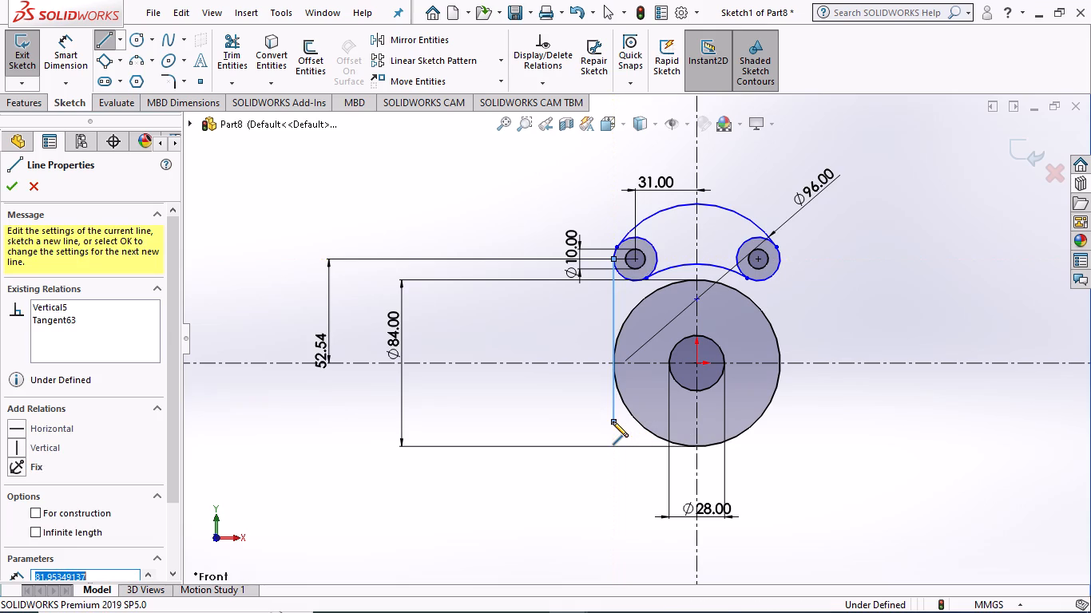
pyautogui.press('Escape')
pyautogui.press('Escape')
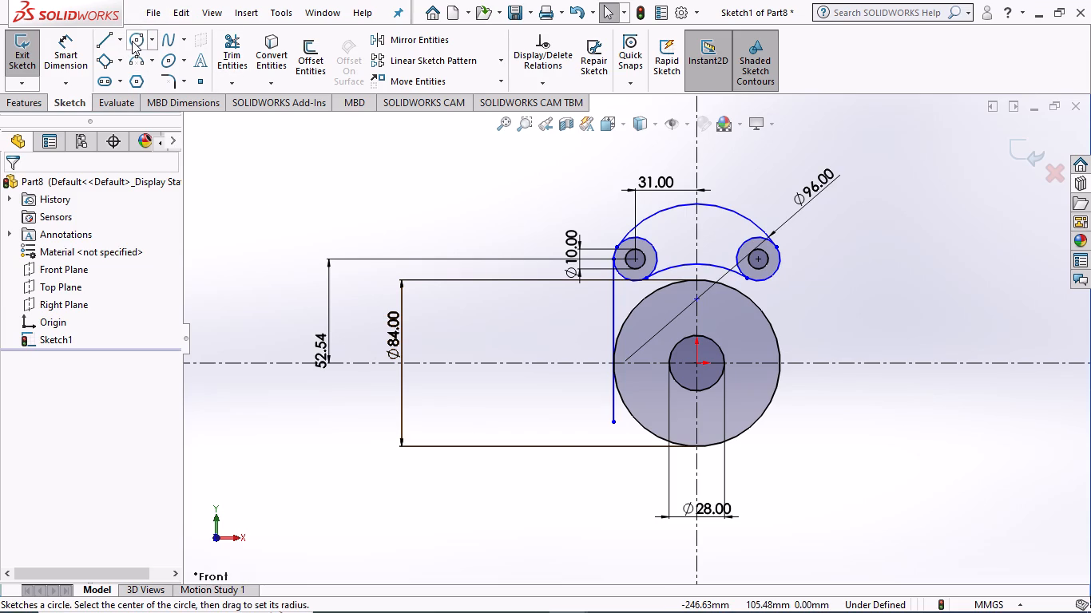
# Sketch two concentric circles of about 24 and 49 mm diameter below the vertical line, centred at about X -42, Y -63 mm.
pyautogui.click(132, 41)
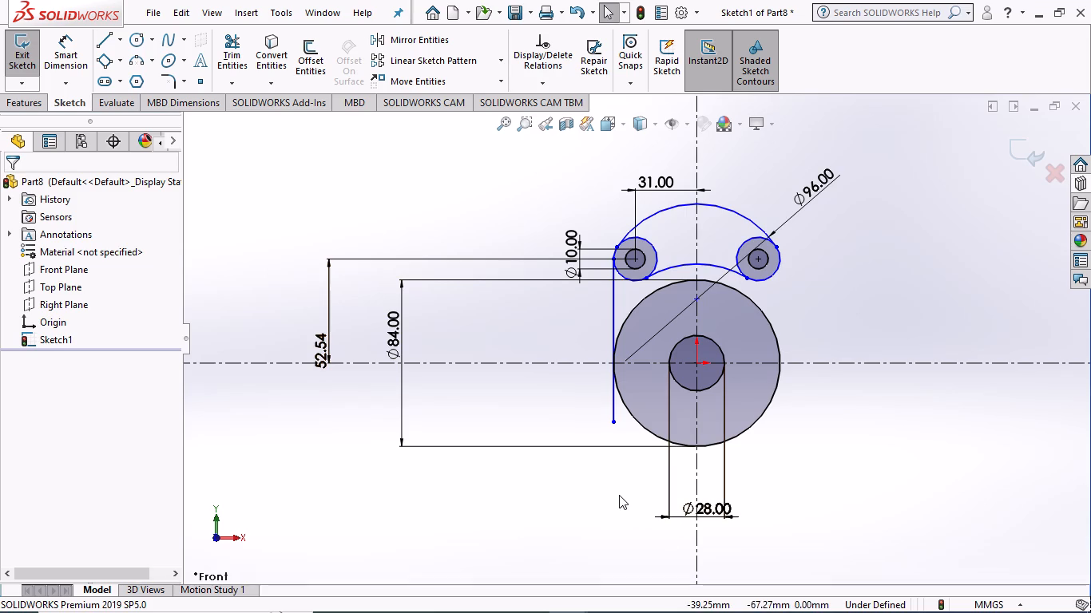
pyautogui.click(133, 42)
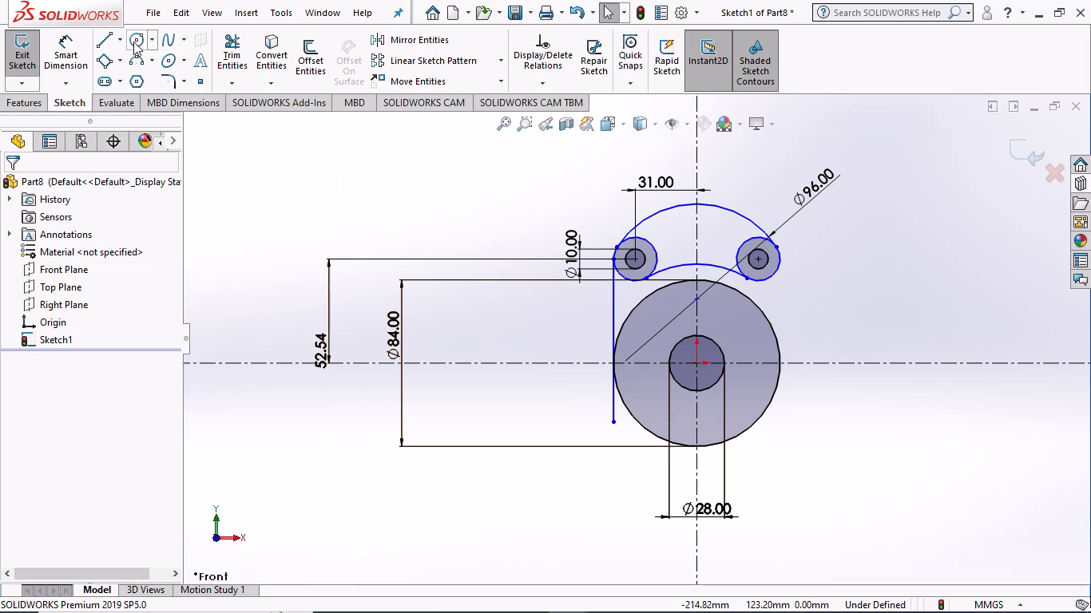
pyautogui.click(611, 488)
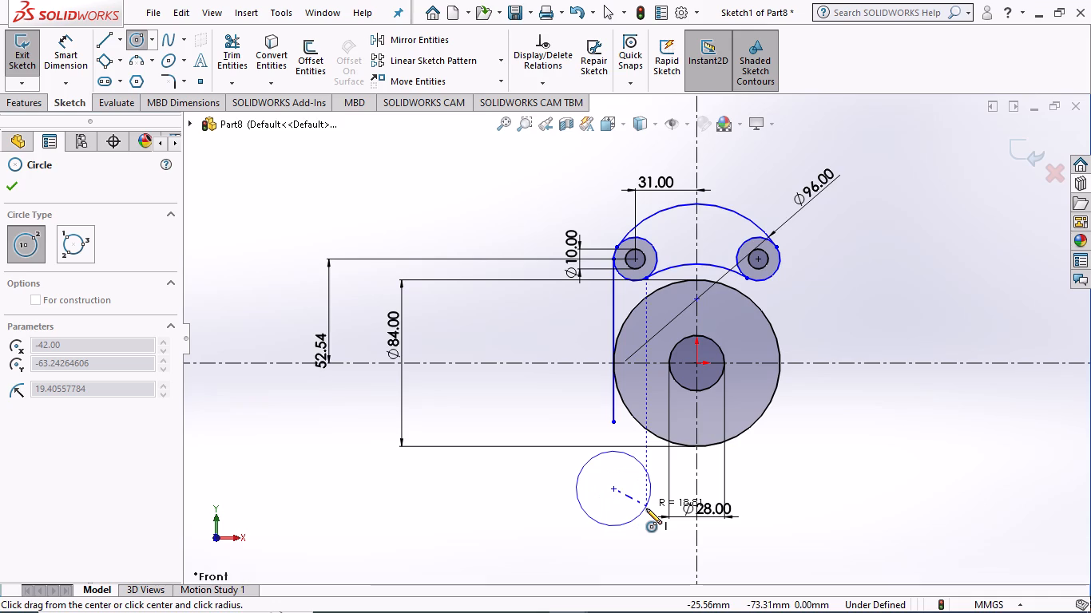
pyautogui.click(630, 506)
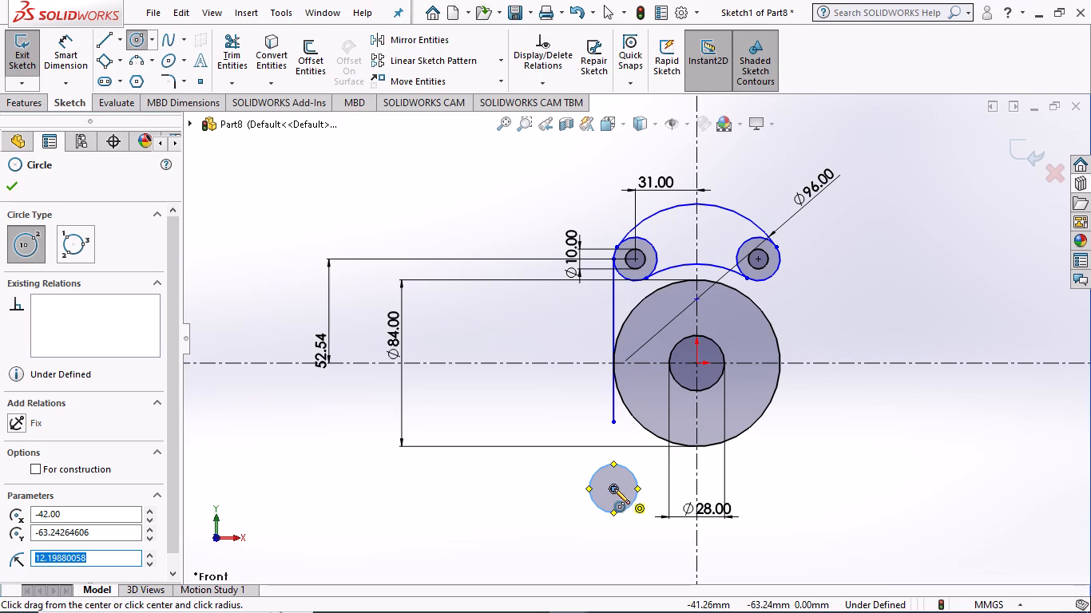
pyautogui.click(614, 488)
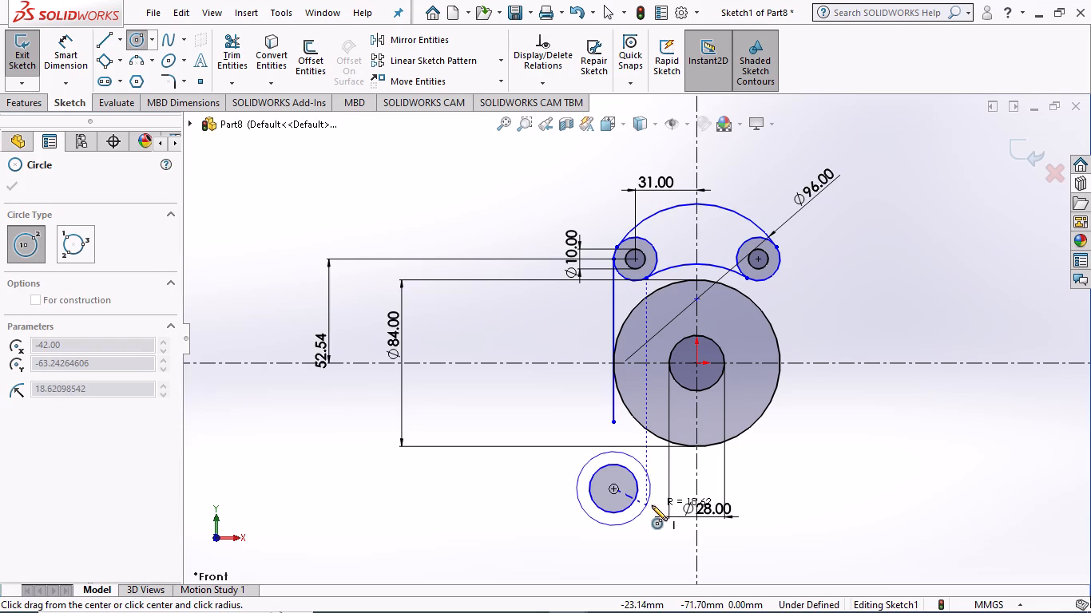
pyautogui.click(657, 509)
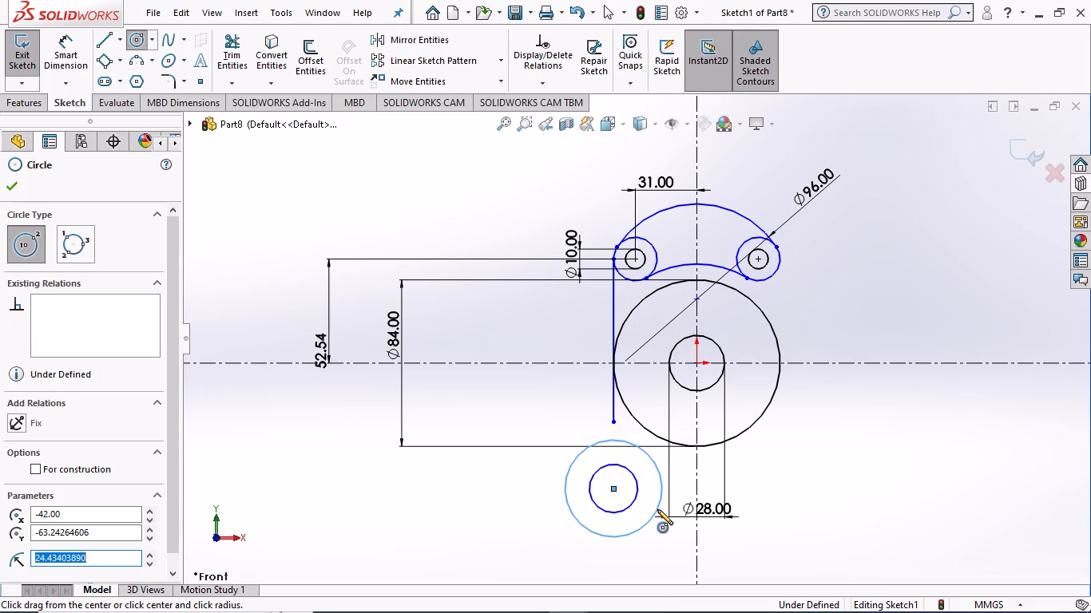
pyautogui.press('Escape')
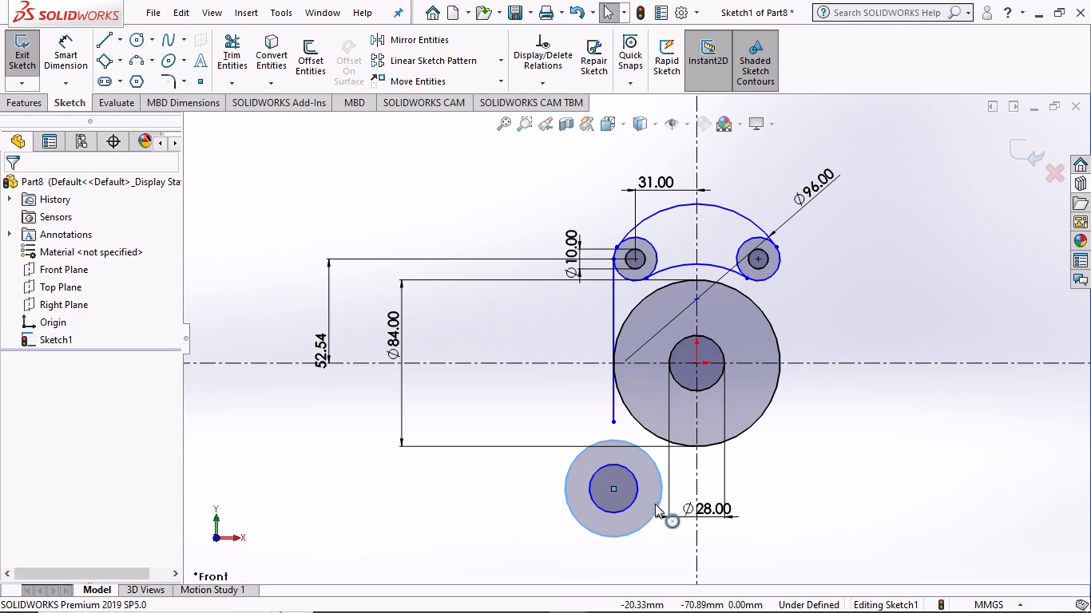
pyautogui.press('`')
pyautogui.press('Escape')
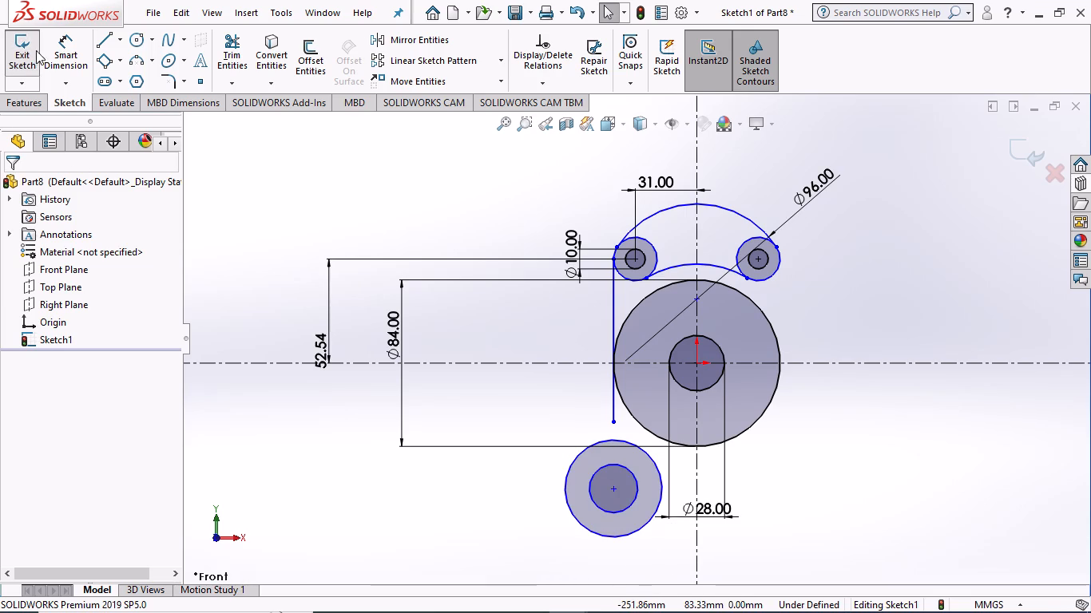
# Dimension the inner circle of the new lower concentric pair with a 20 mm diameter.
pyautogui.click(69, 53)
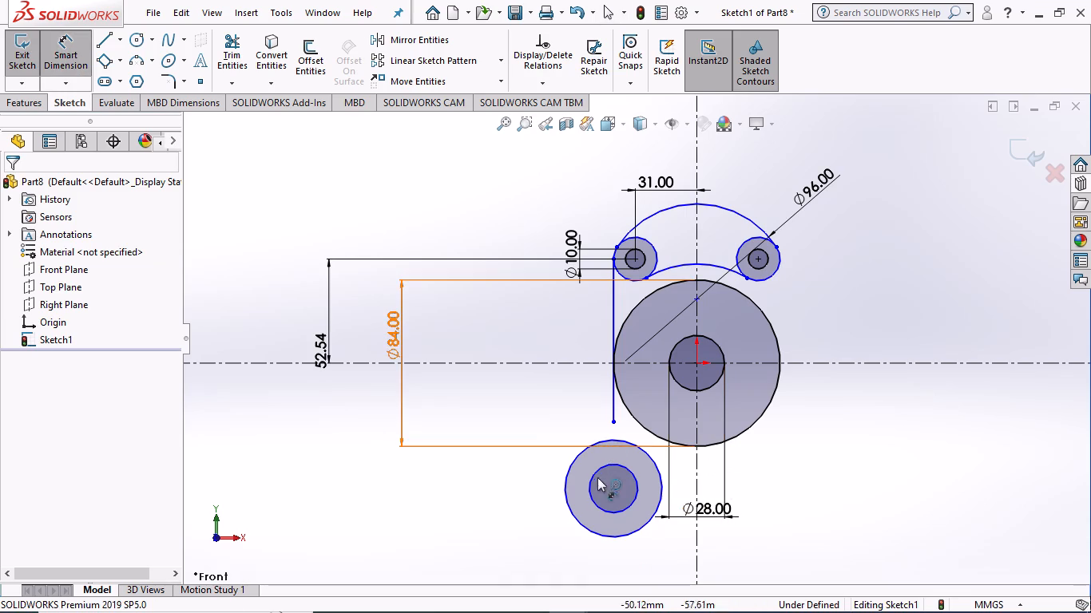
pyautogui.click(611, 507)
pyautogui.click(612, 510)
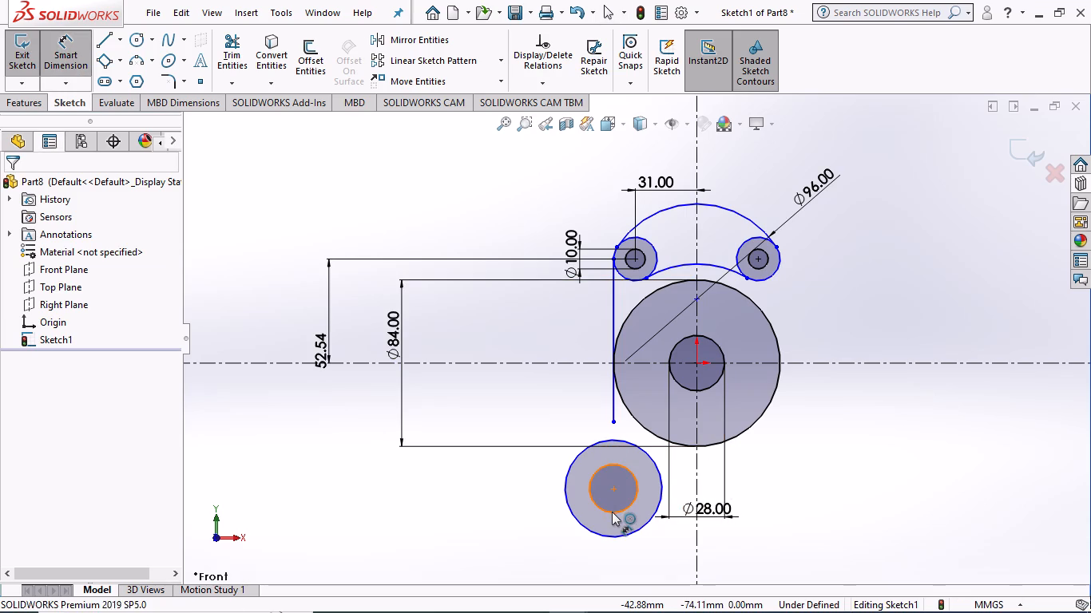
pyautogui.click(504, 531)
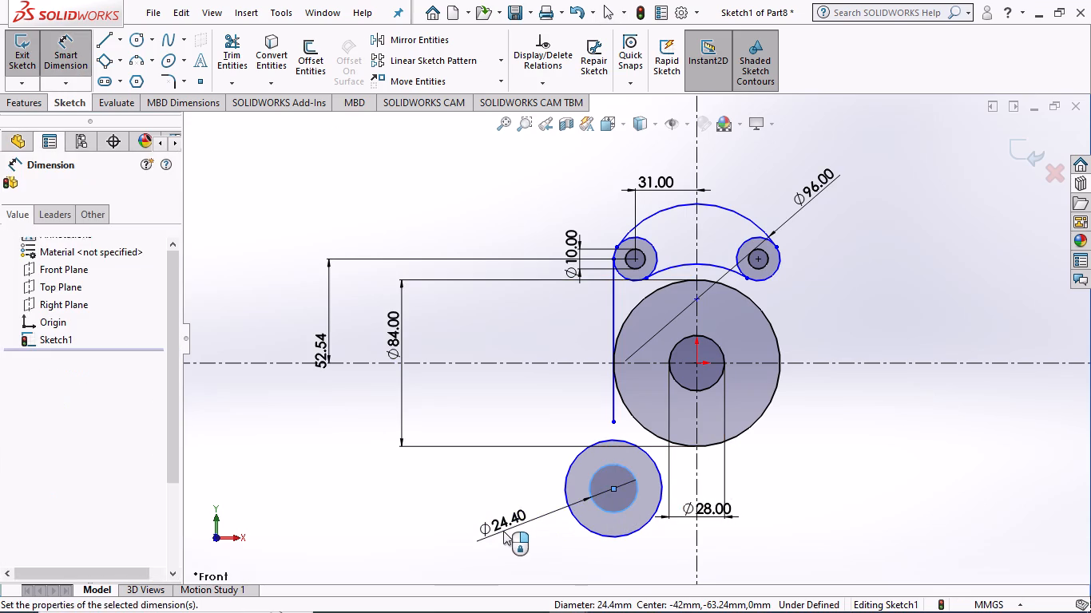
pyautogui.write('20')
pyautogui.press('Return')
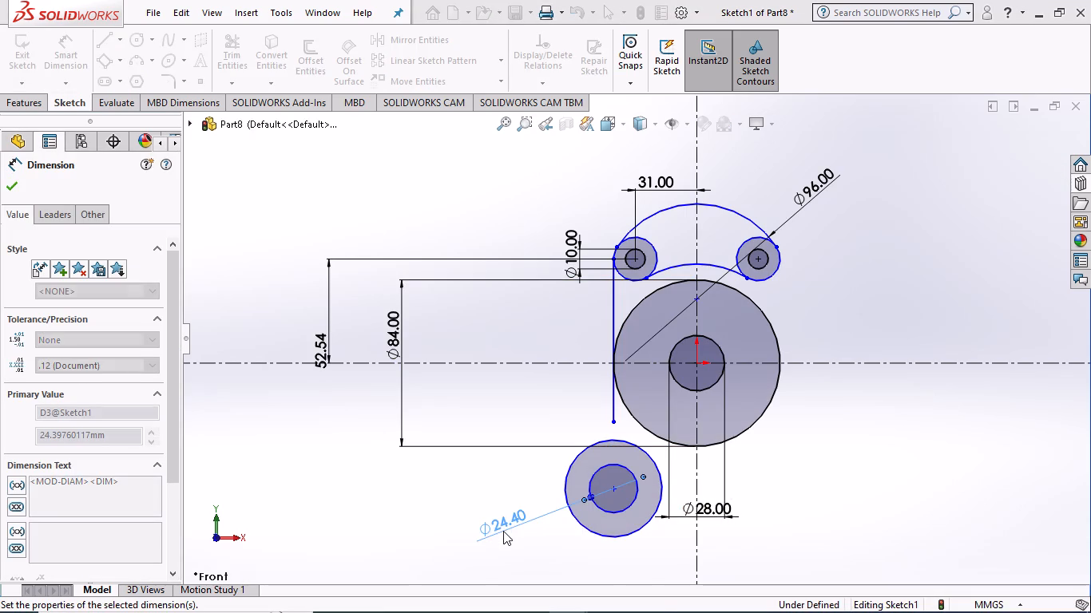
# Dimension the outer circle of the lower concentric pair with a 36 mm diameter.
pyautogui.click(609, 534)
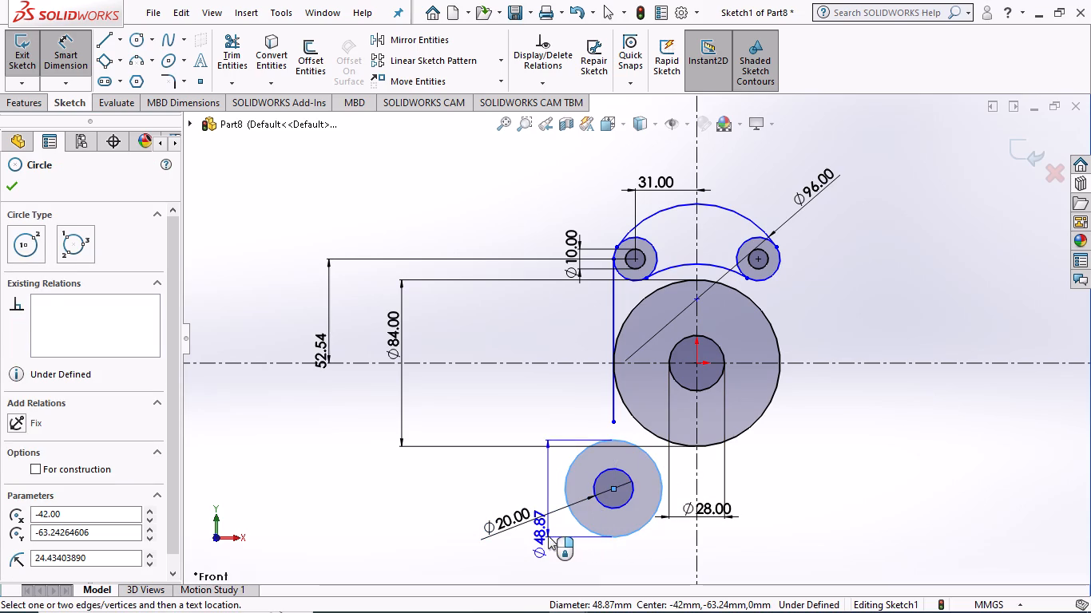
pyautogui.click(548, 536)
pyautogui.write('36')
pyautogui.press('Return')
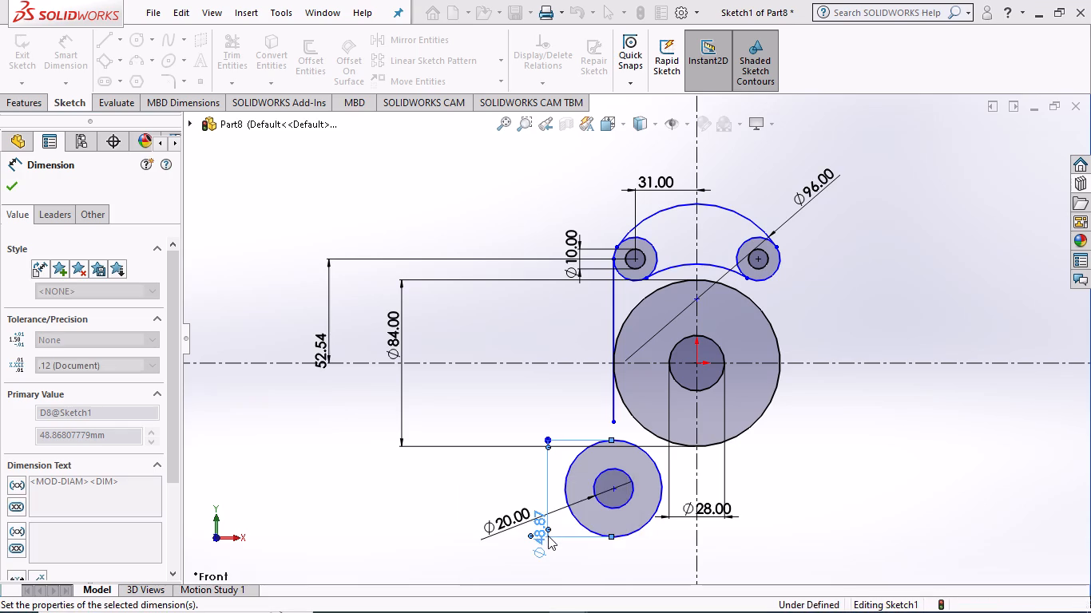
pyautogui.click(363, 479)
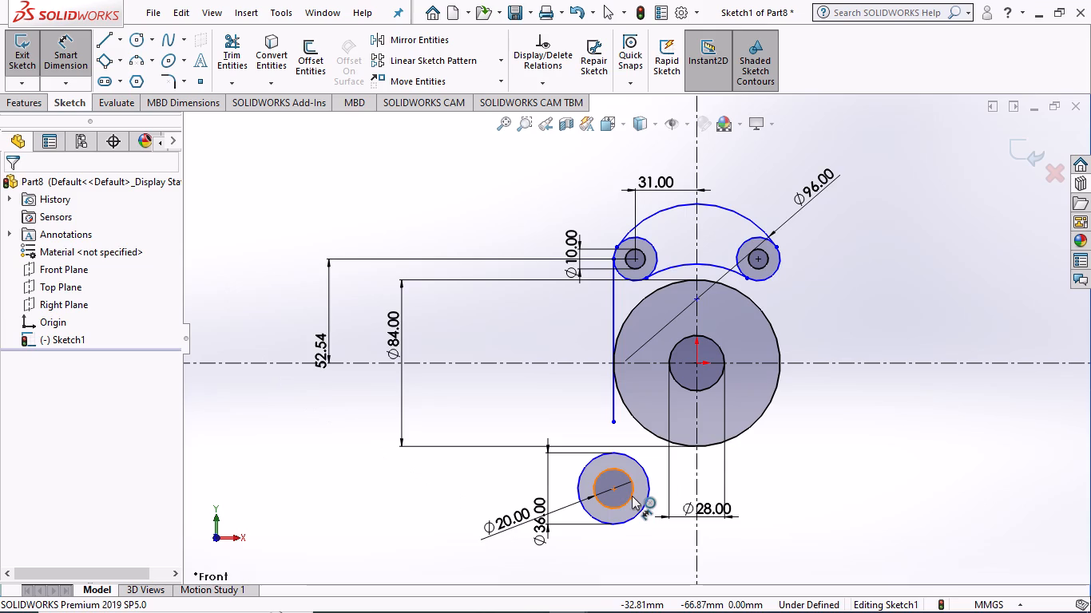
# Dimension the horizontal distance from the lower concentric circles' centre to the vertical centerline as 42 mm.
pyautogui.click(614, 486)
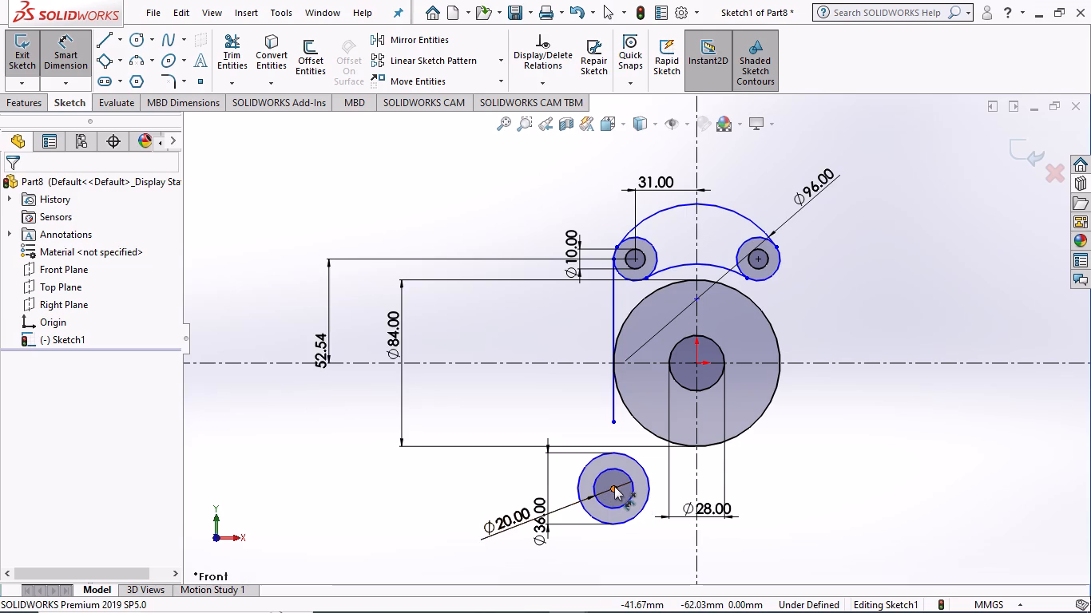
pyautogui.click(696, 483)
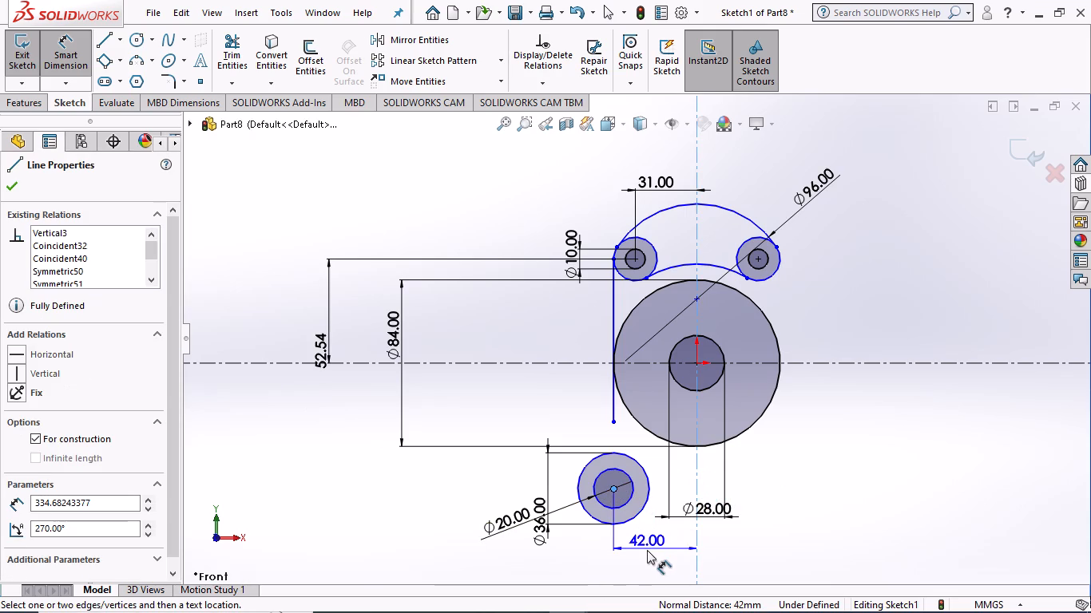
pyautogui.click(647, 550)
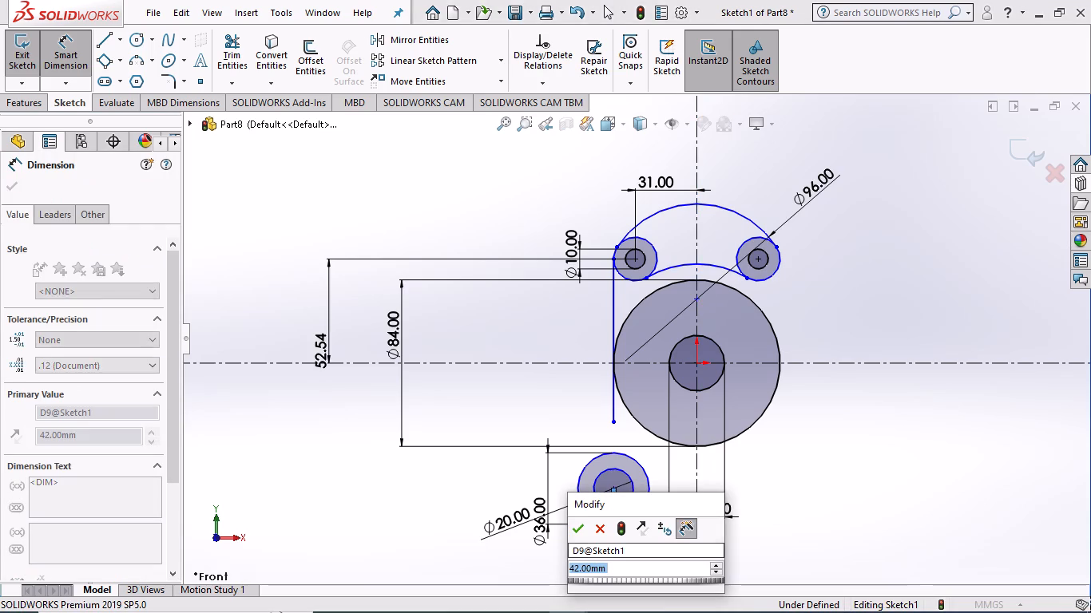
pyautogui.click(578, 532)
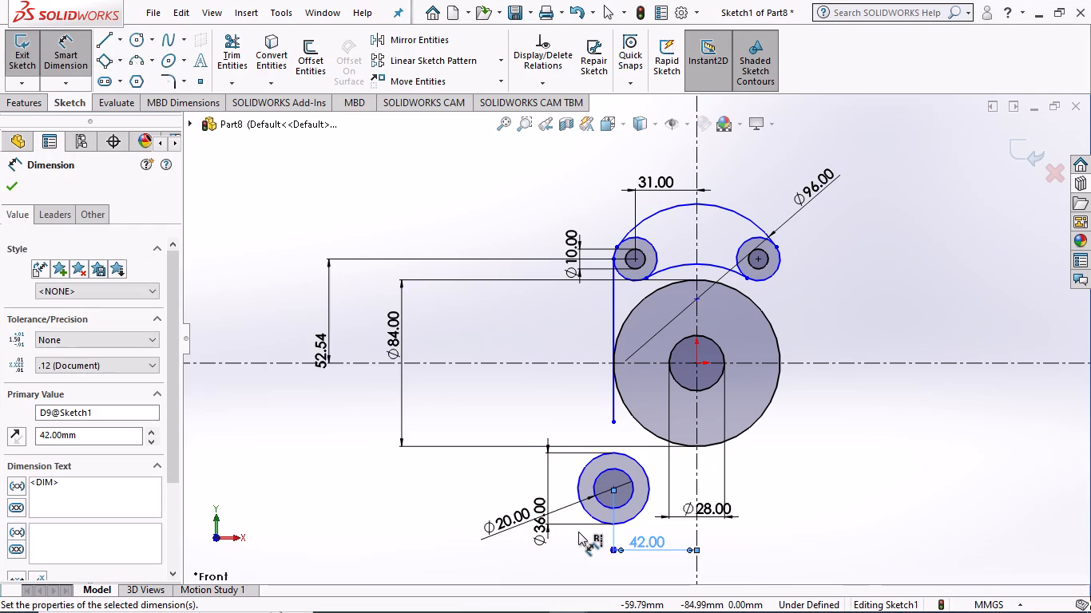
pyautogui.click(442, 487)
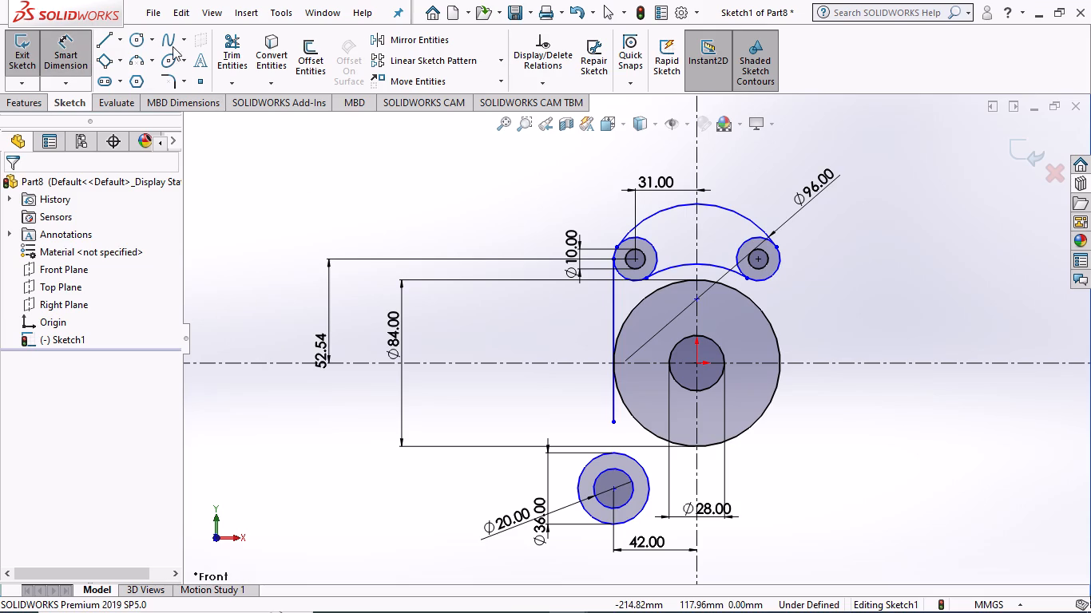
# Dimension the vertical distance between the upper-left 10 mm hole's centre and the lower concentric circles' centre.
pyautogui.click(637, 257)
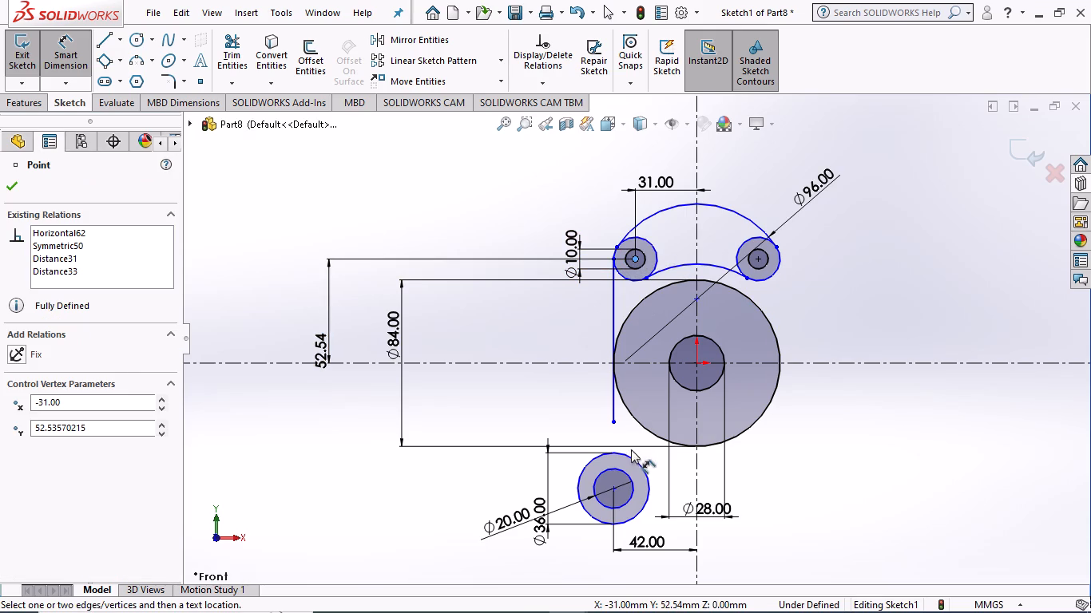
pyautogui.click(611, 486)
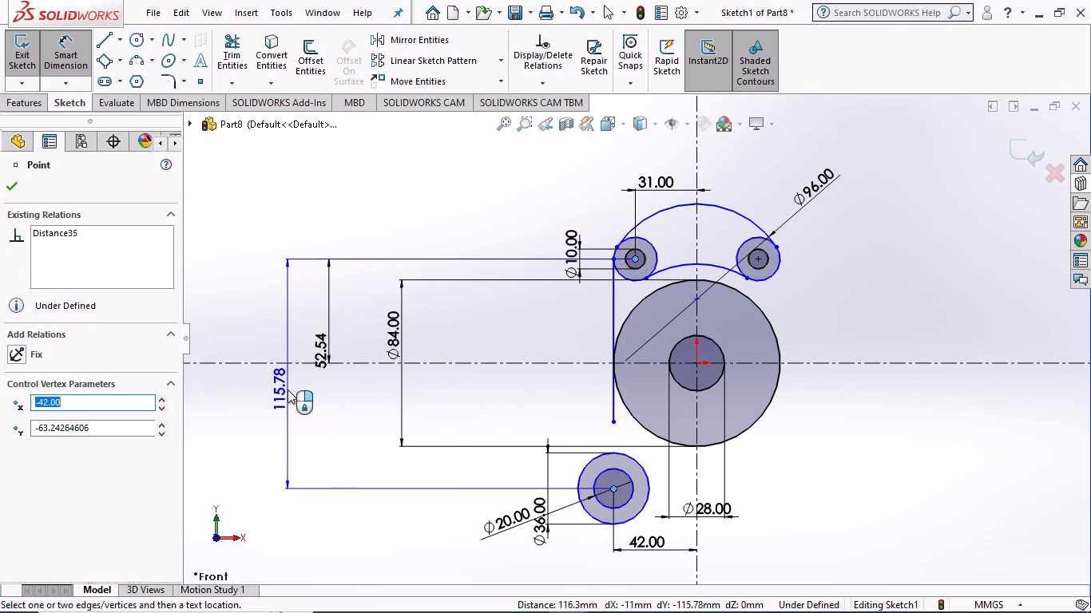
pyautogui.click(288, 390)
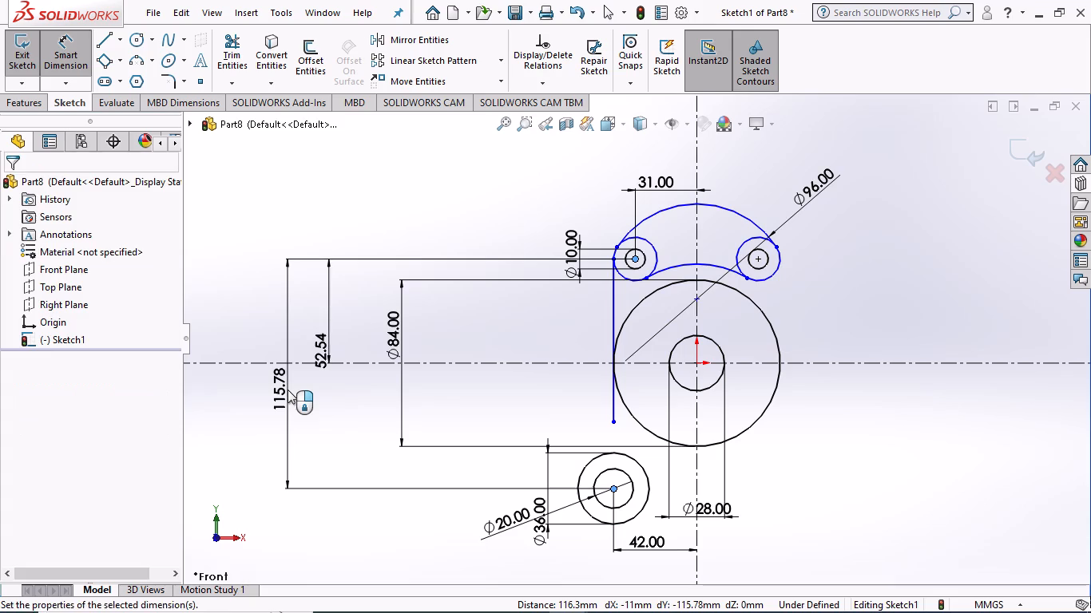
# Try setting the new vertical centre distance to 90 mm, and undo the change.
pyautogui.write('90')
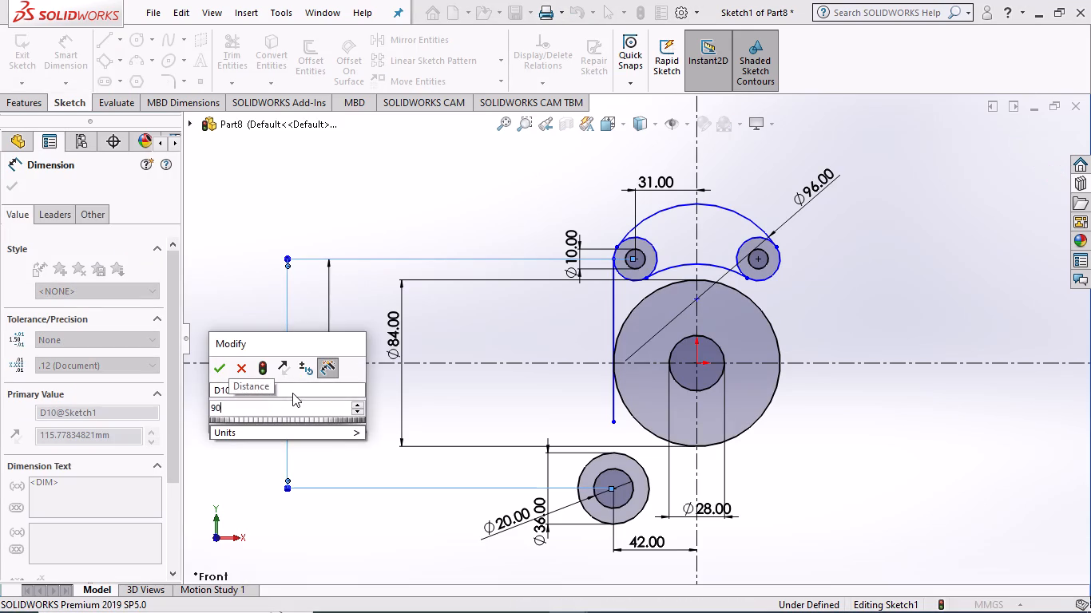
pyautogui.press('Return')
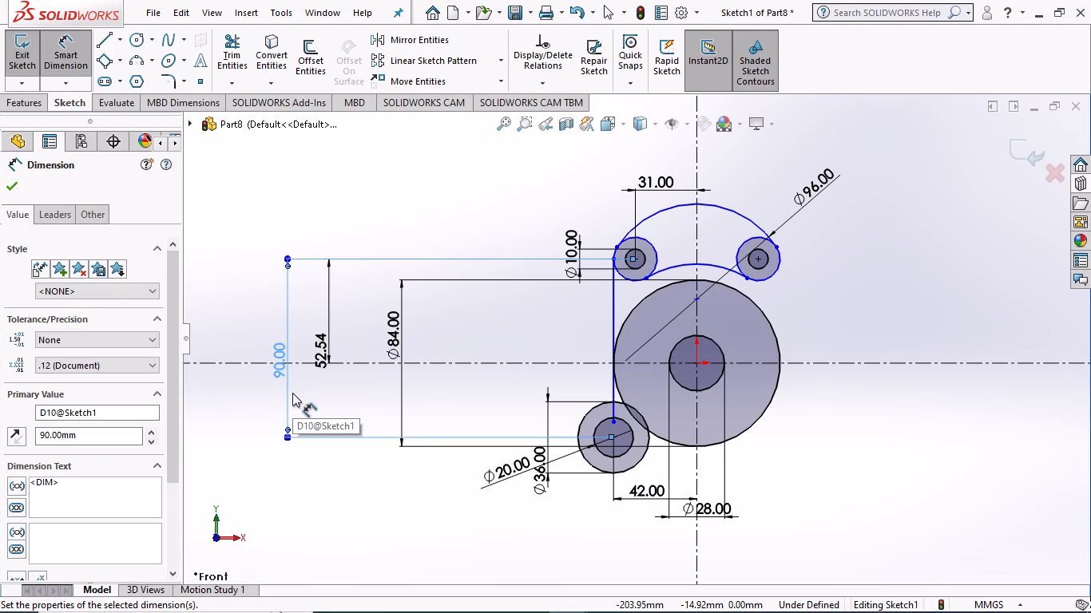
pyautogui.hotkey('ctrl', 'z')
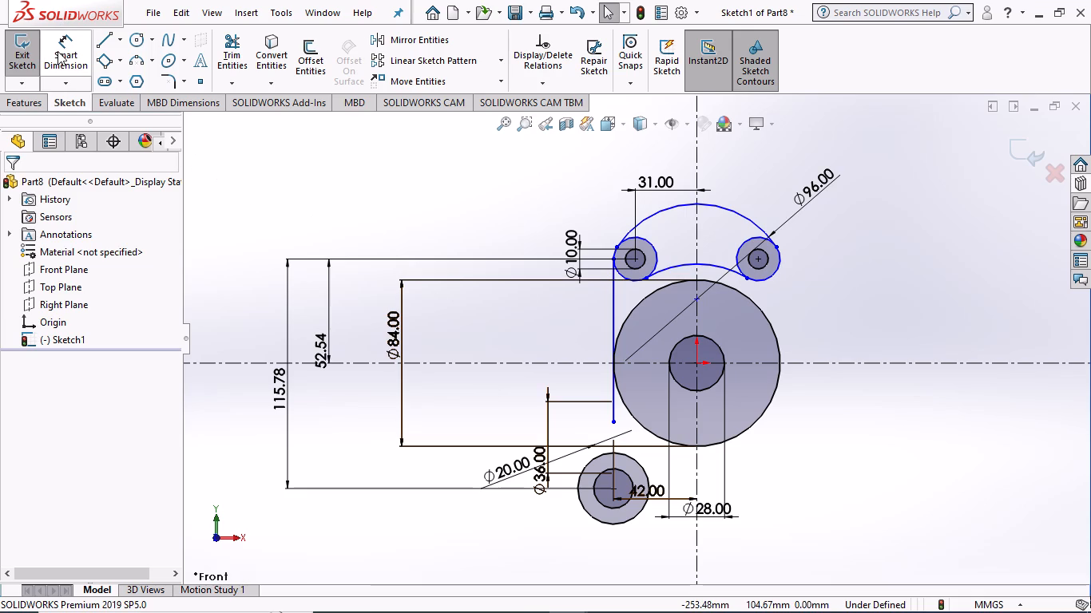
# Sketch a circle of about 36 mm diameter left of the vertical side line's lower end, centred at about X -67, Y -29 mm.
pyautogui.click(140, 38)
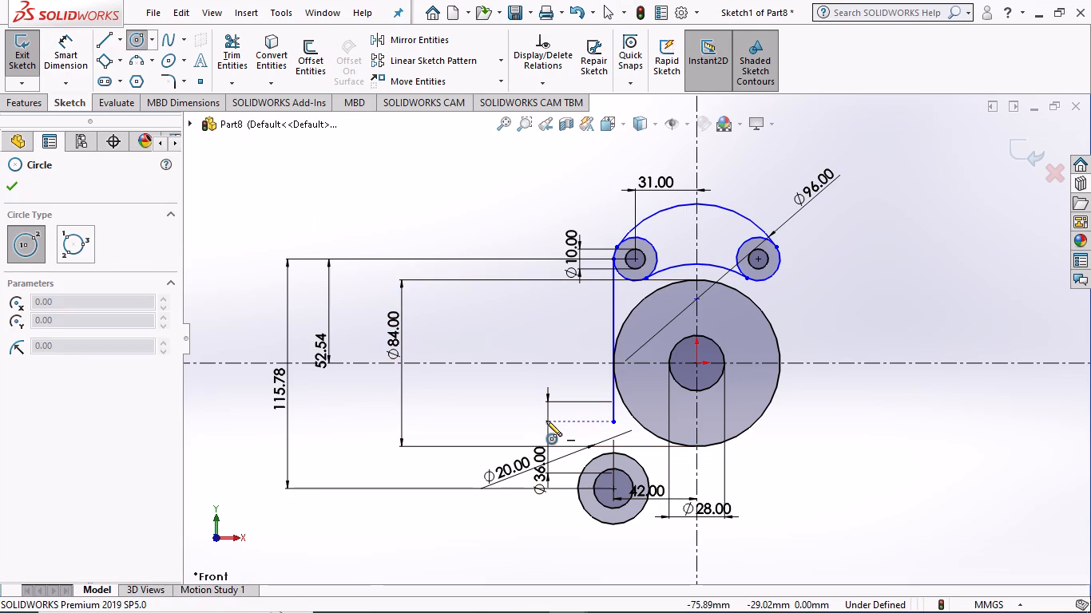
pyautogui.click(565, 423)
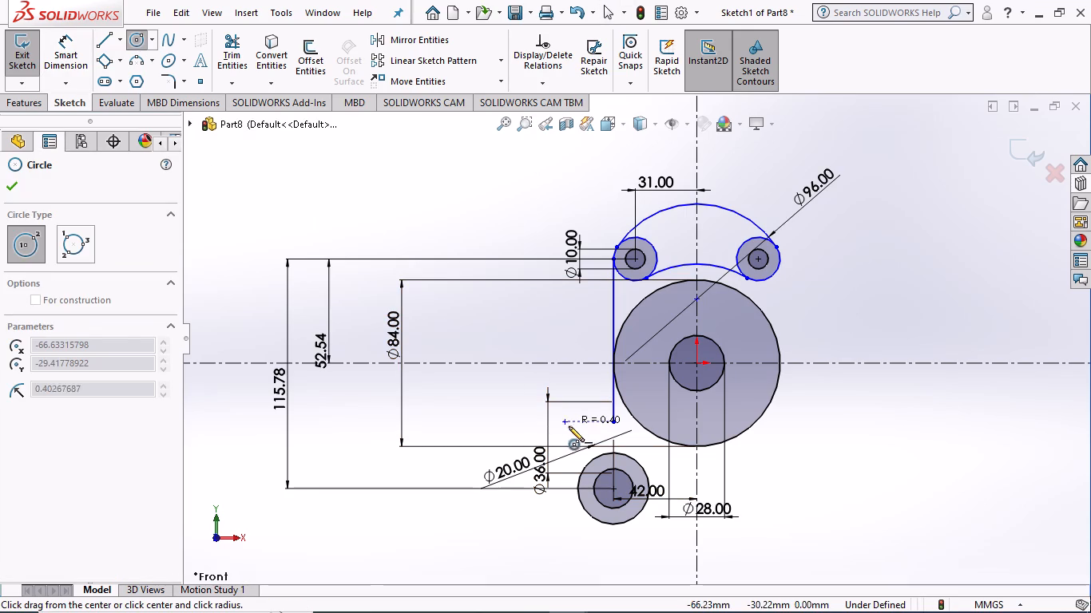
pyautogui.click(596, 440)
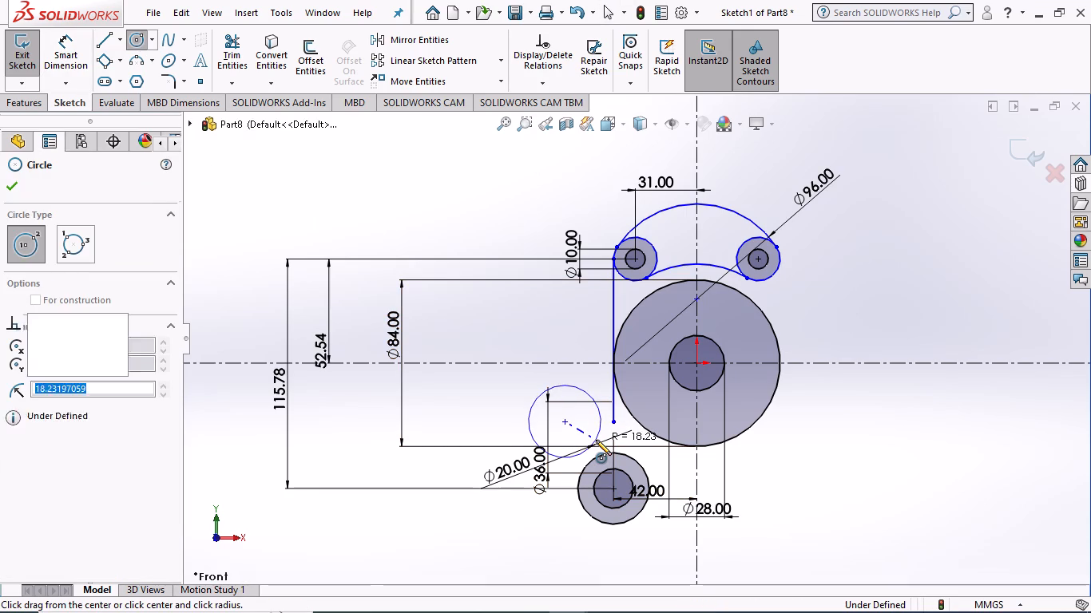
pyautogui.press('Escape')
pyautogui.press('Escape')
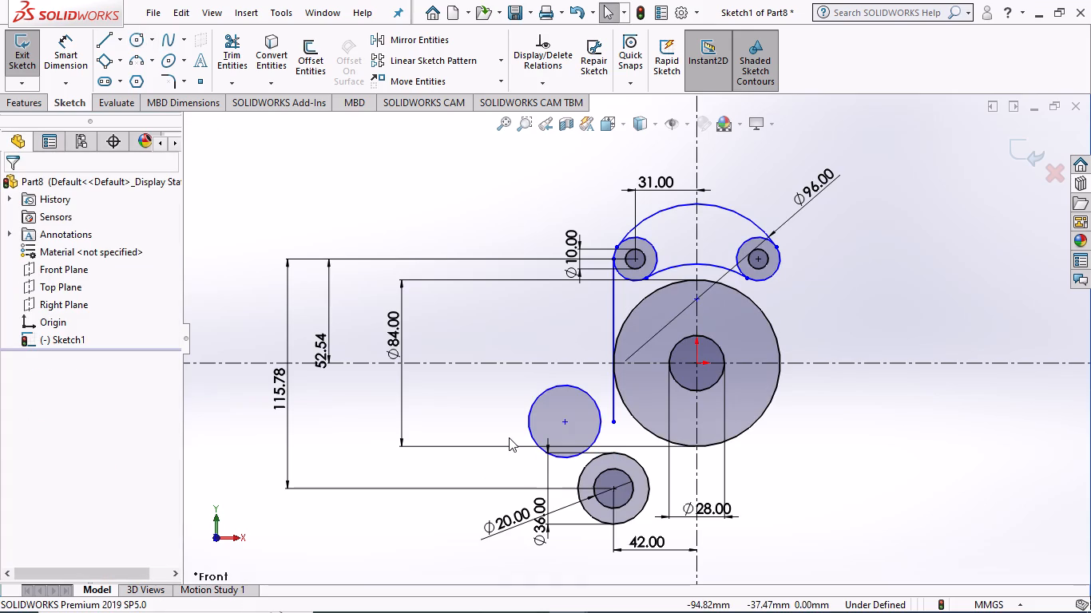
# Add a coincident relation between the new circle and the lower endpoint of the vertical side line.
pyautogui.keyDown('ctrl'); pyautogui.click(598, 437); pyautogui.keyUp('ctrl')
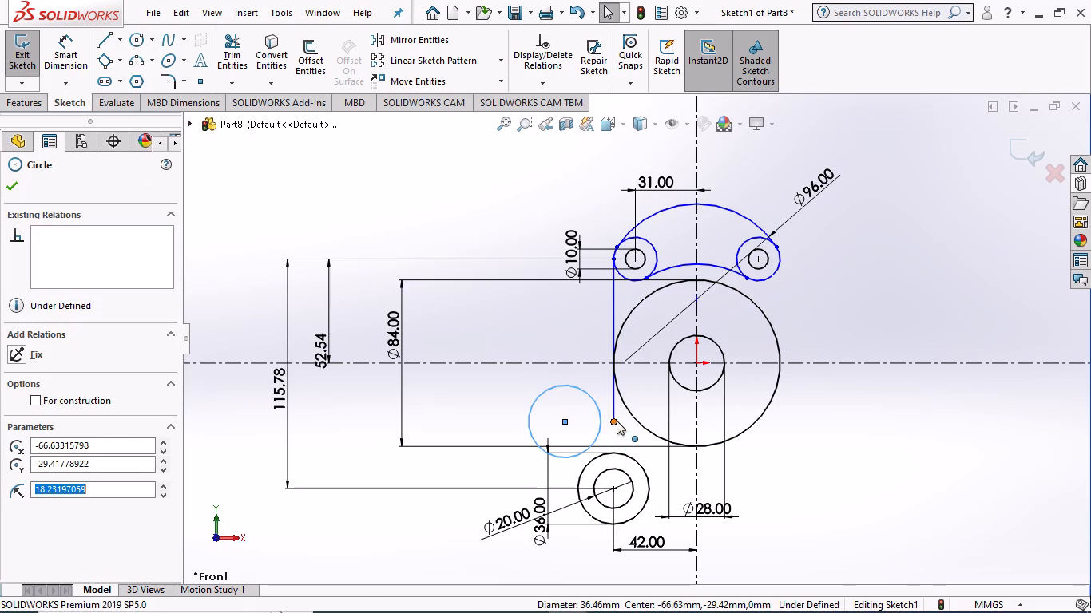
pyautogui.keyDown('ctrl'); pyautogui.click(614, 422); pyautogui.keyUp('ctrl')
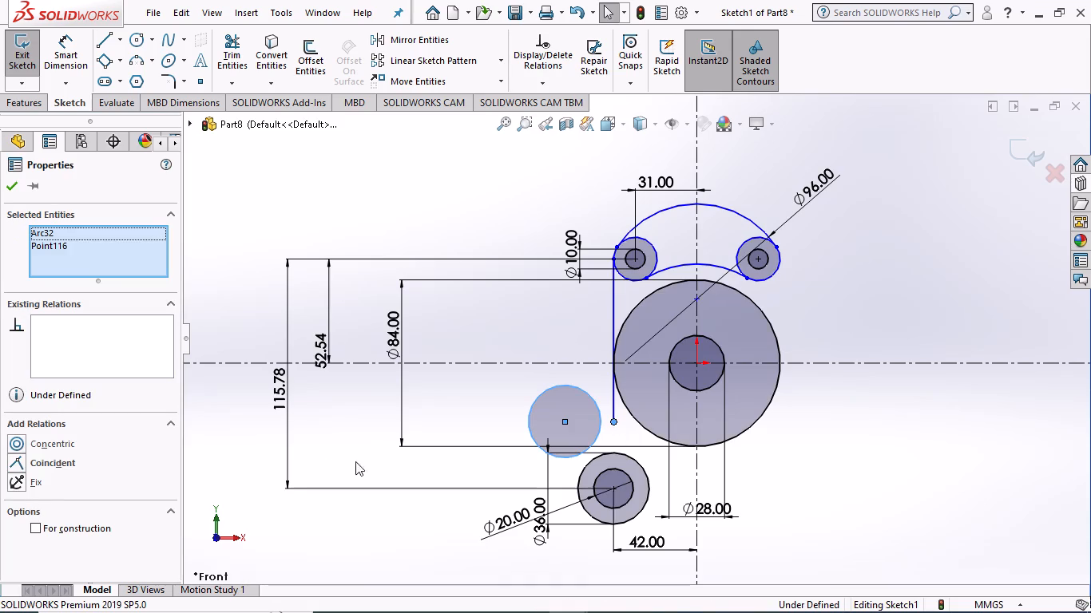
pyautogui.click(42, 459)
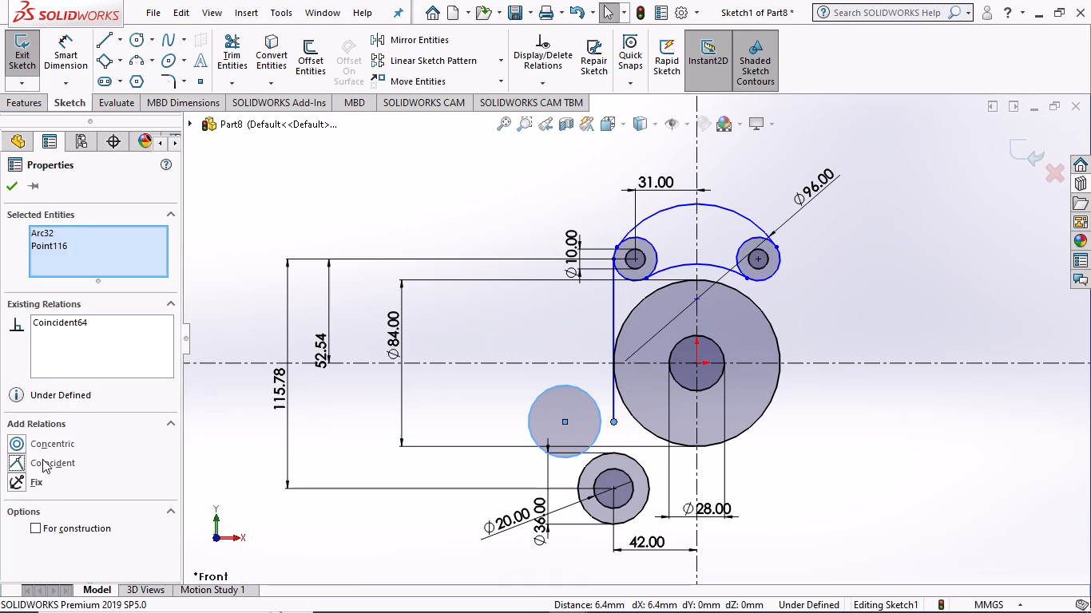
pyautogui.click(15, 188)
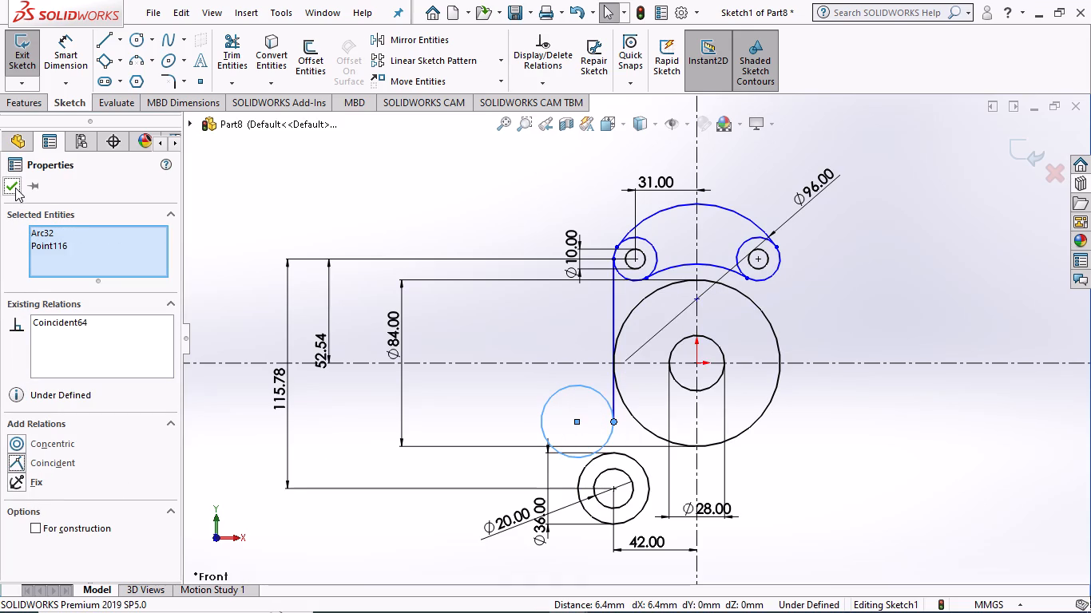
# Add a tangent relation between the new circle and the lower 36 mm circle.
pyautogui.keyDown('ctrl'); pyautogui.click(574, 457); pyautogui.keyUp('ctrl')
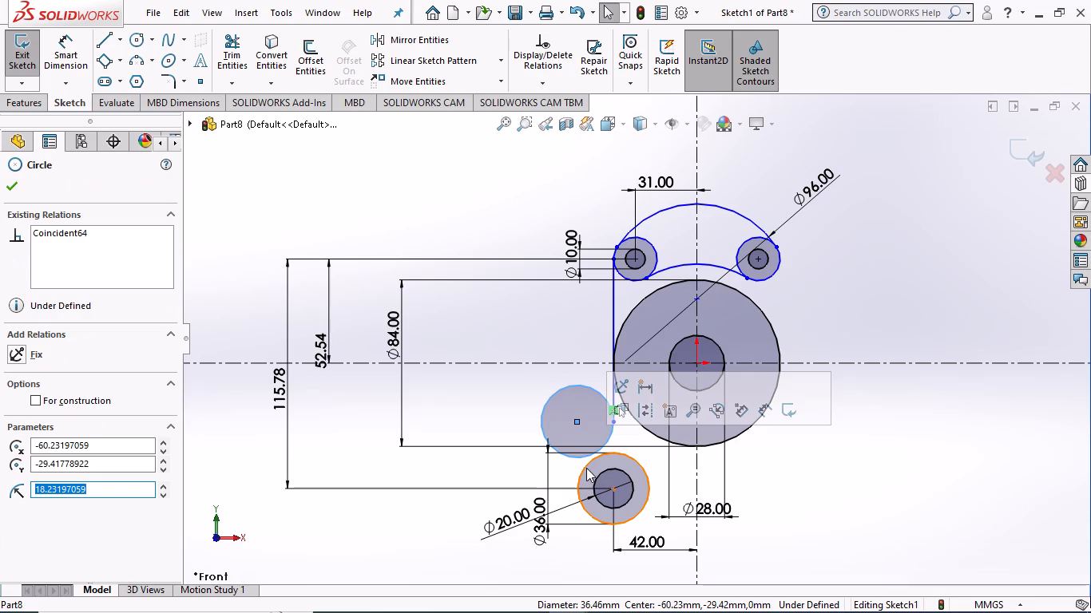
pyautogui.click(586, 468)
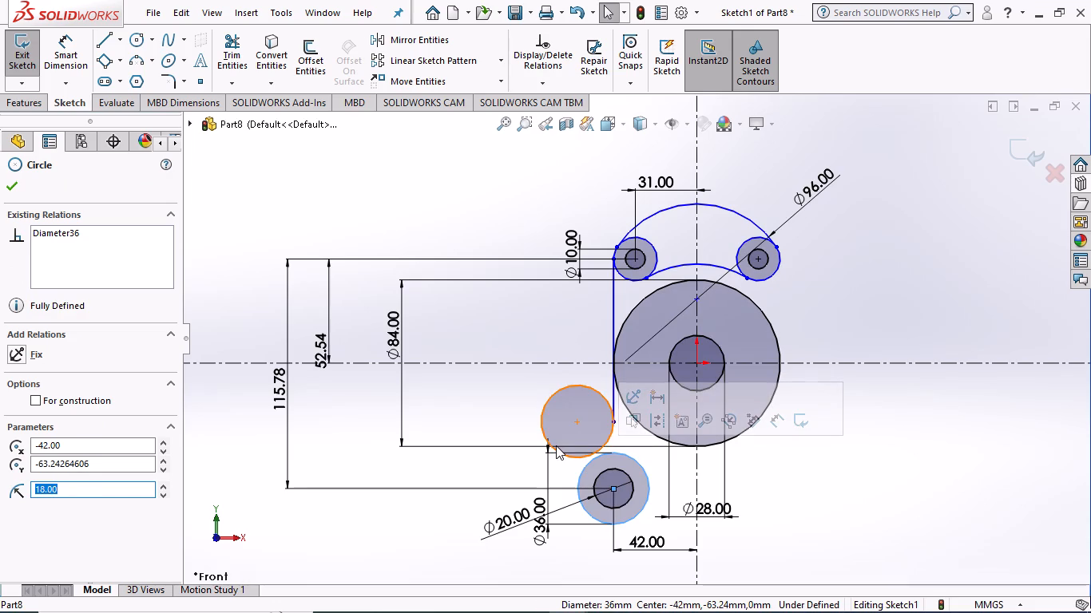
pyautogui.keyDown('ctrl'); pyautogui.click(567, 453); pyautogui.keyUp('ctrl')
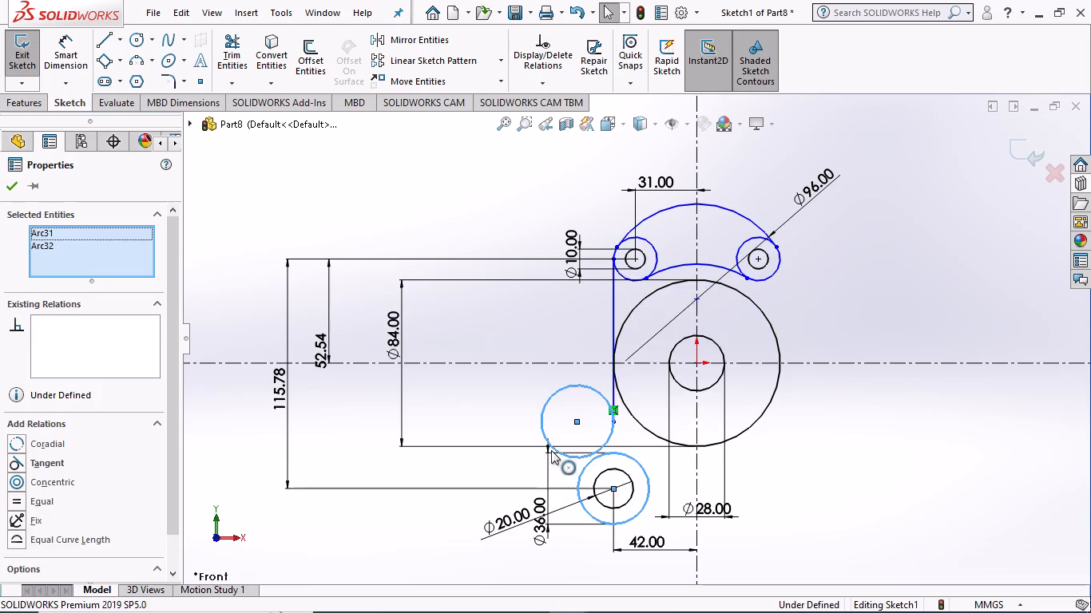
pyautogui.click(49, 458)
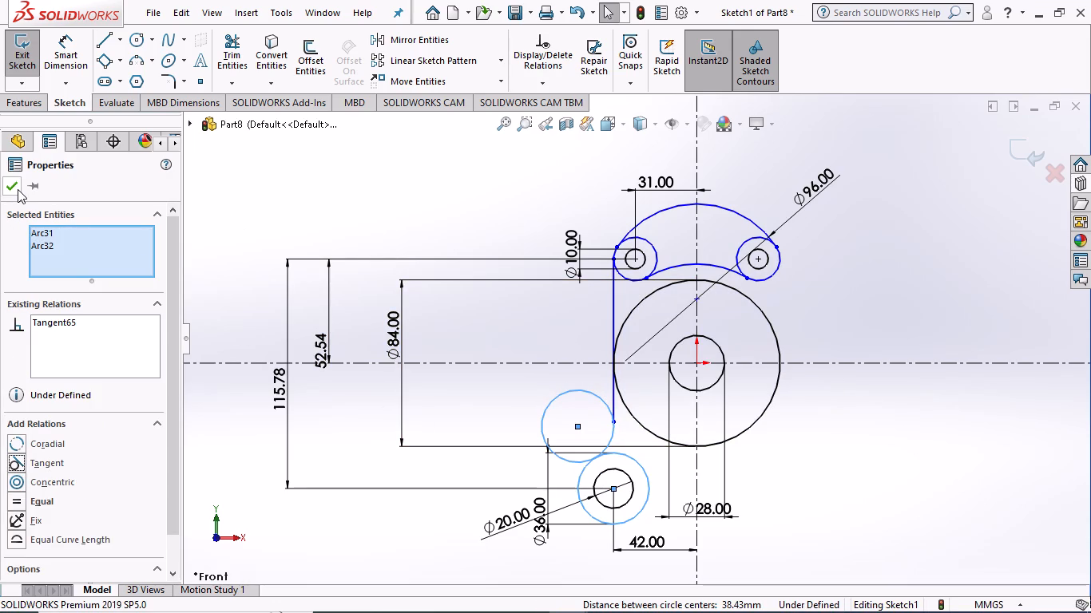
pyautogui.click(12, 188)
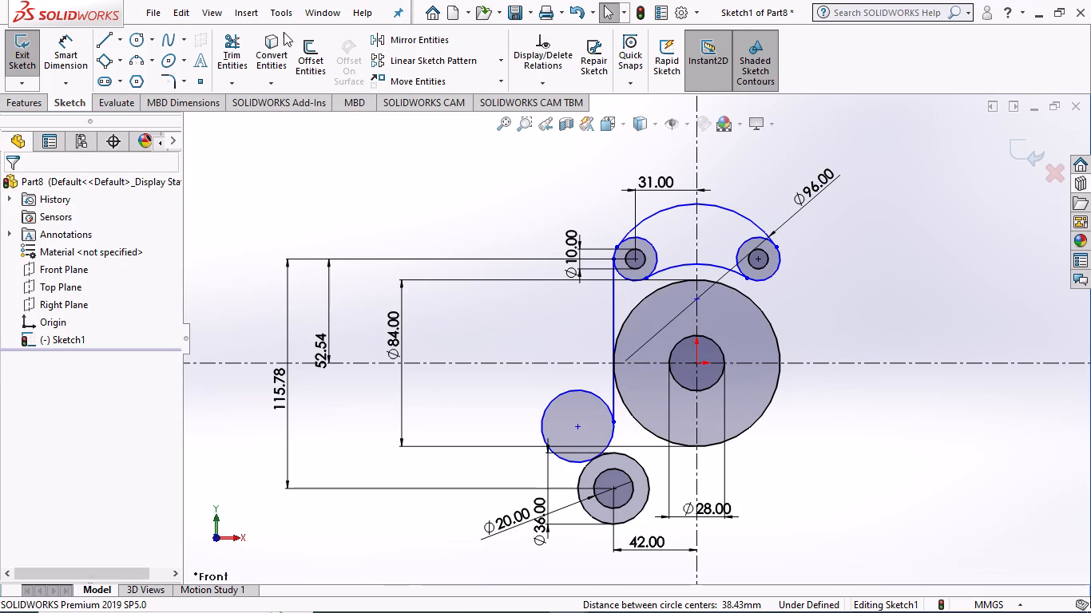
# Trim the new circle, keeping only the arc that joins the side line's lower end to the 36 mm circle.
pyautogui.click(232, 49)
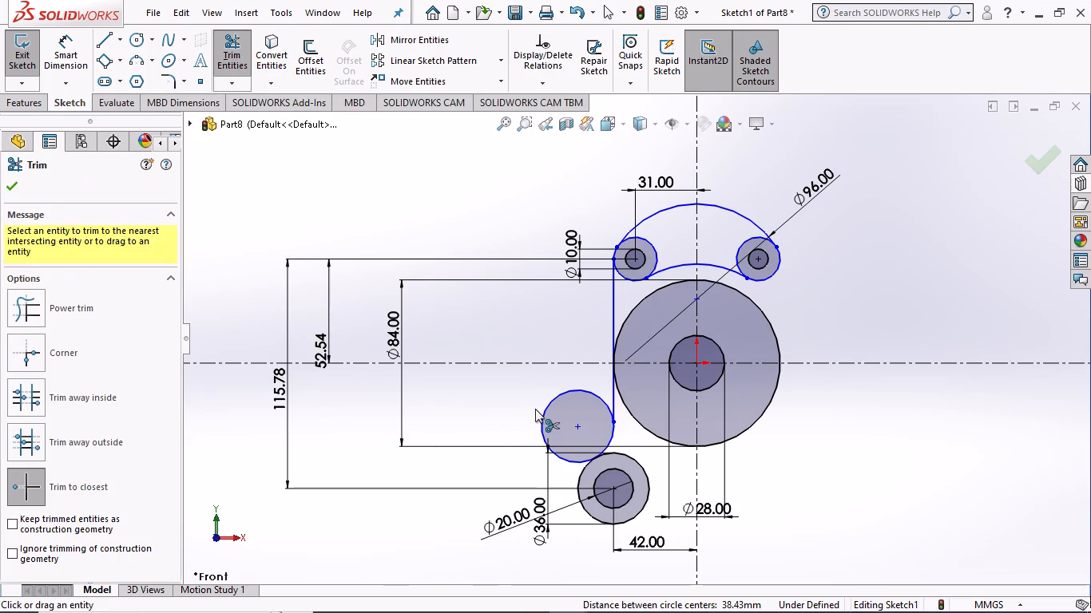
pyautogui.click(546, 409)
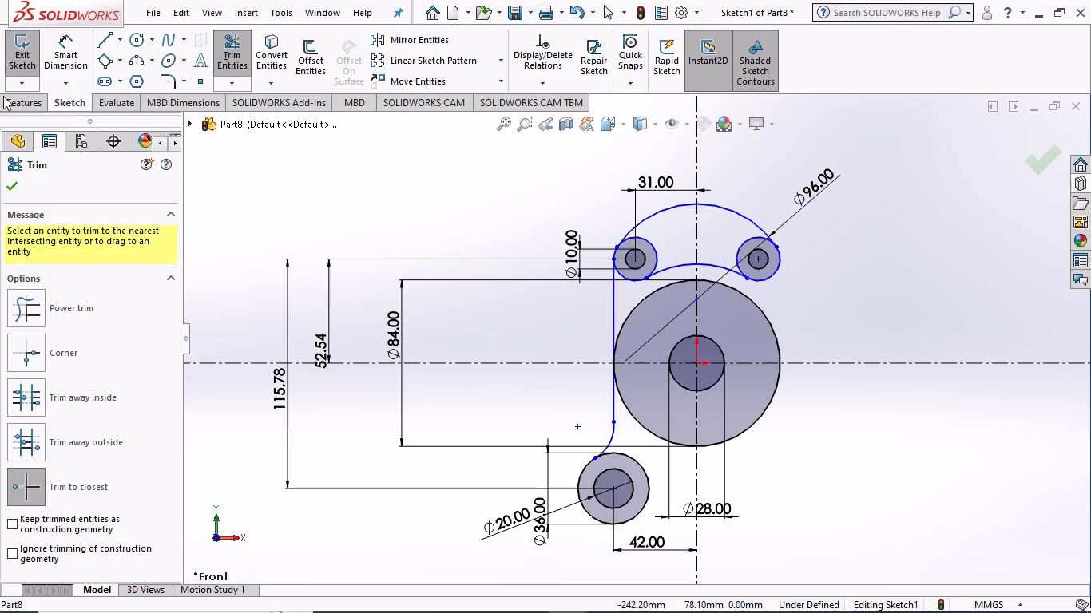
pyautogui.click(7, 182)
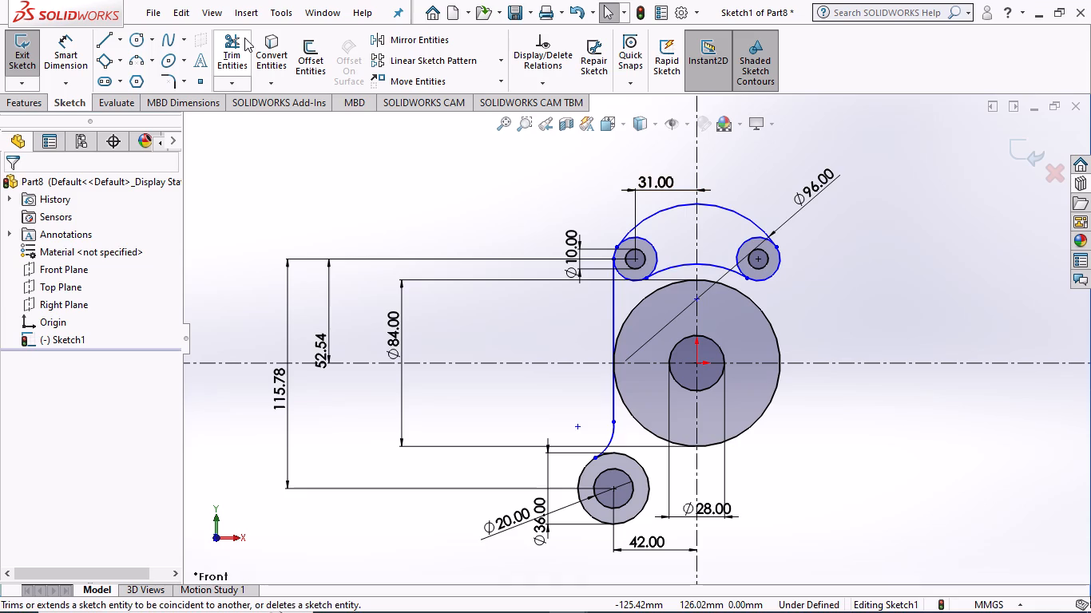
# Mirror the side line, the connecting arc and the lower 20 and 36 mm circles about the vertical centerline.
pyautogui.click(391, 41)
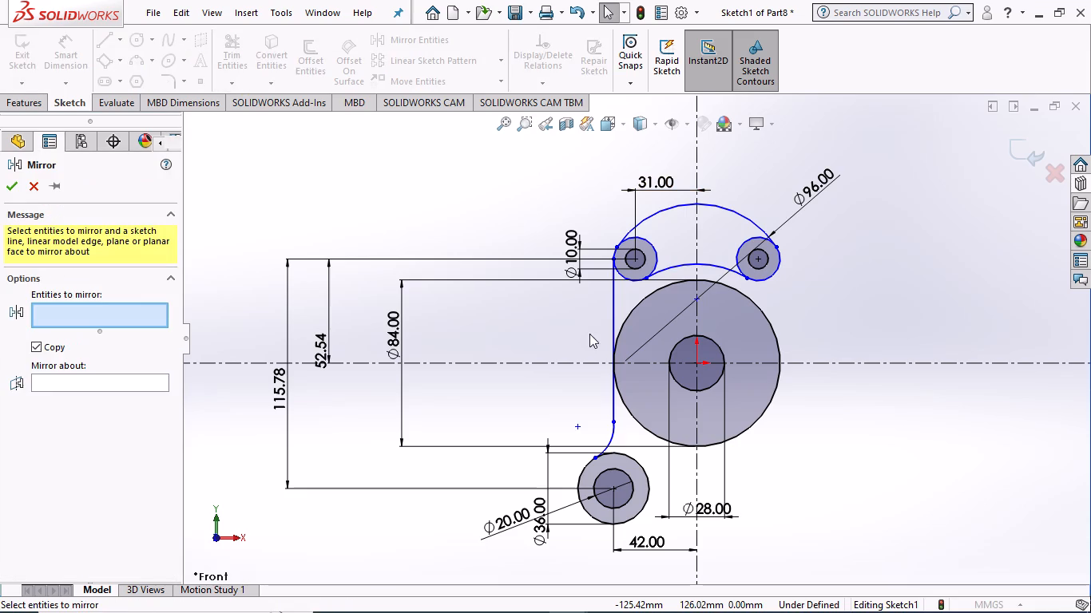
pyautogui.click(617, 297)
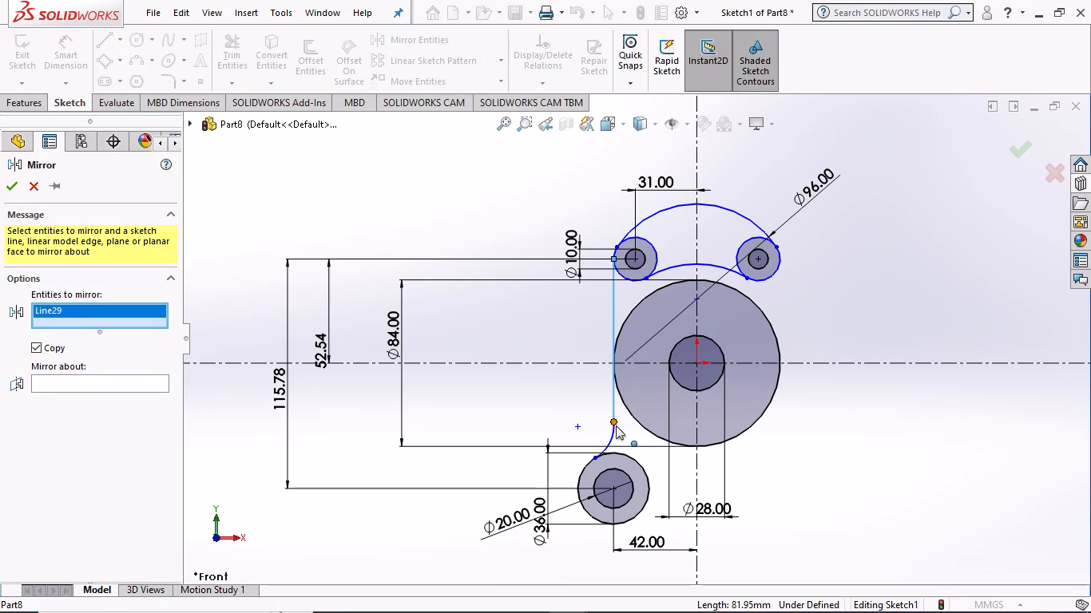
pyautogui.click(616, 433)
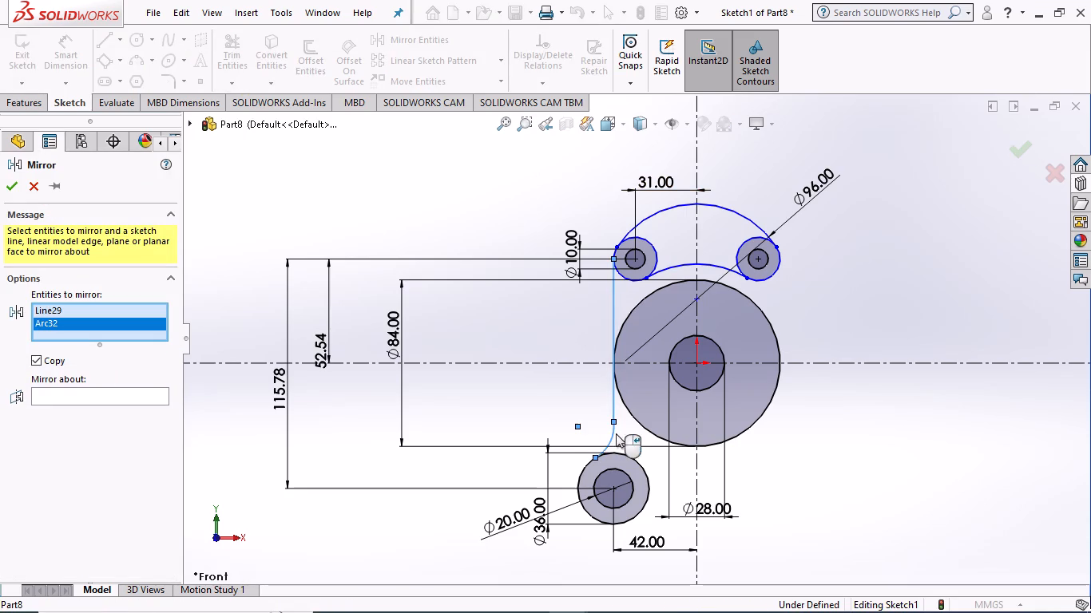
pyautogui.click(607, 454)
pyautogui.click(609, 471)
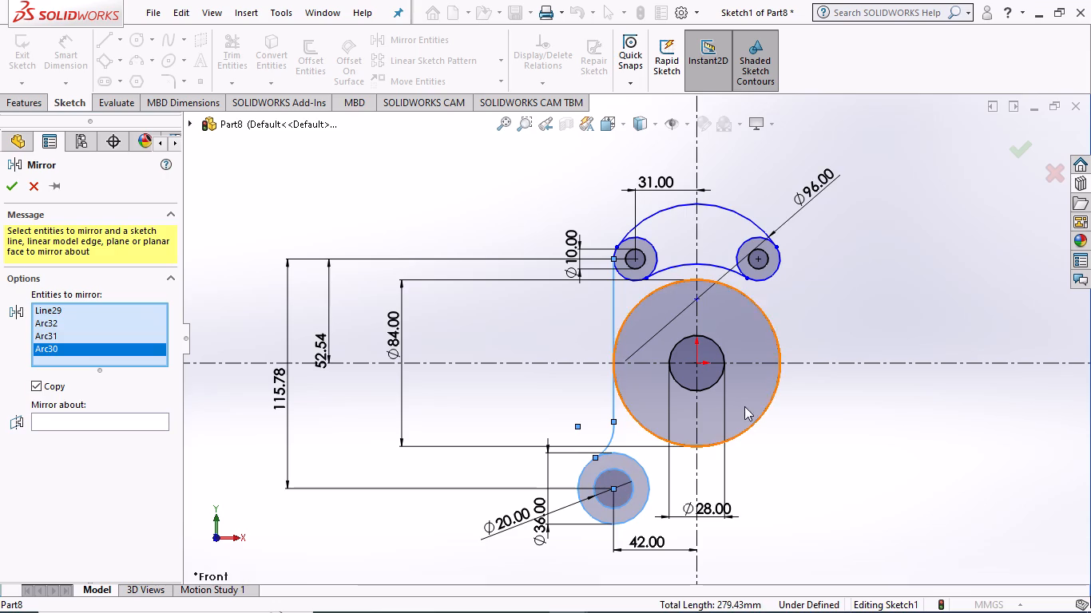
pyautogui.click(115, 421)
pyautogui.click(695, 467)
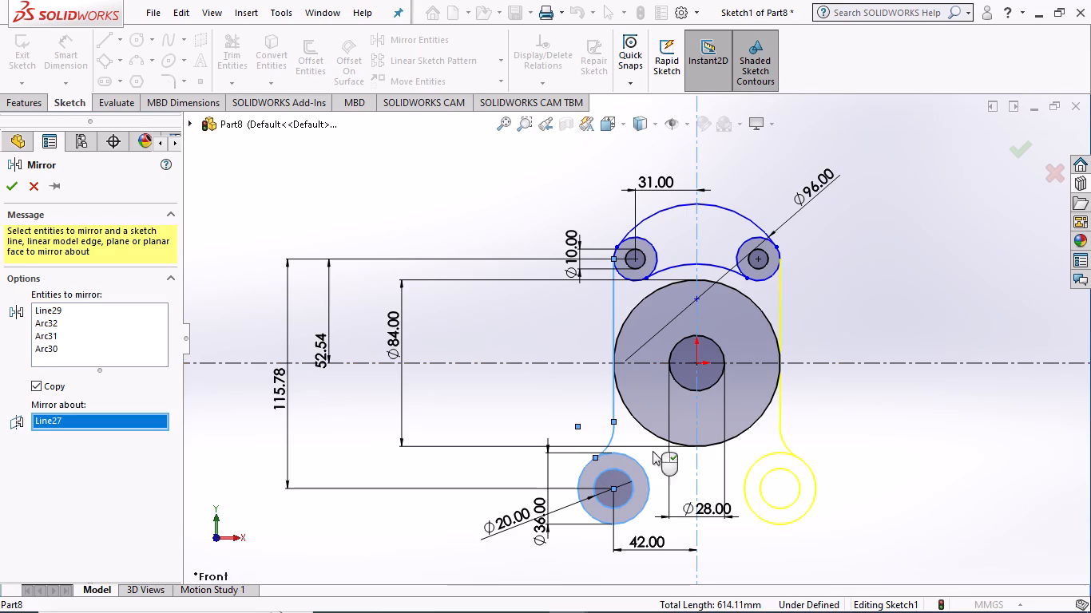
pyautogui.click(10, 182)
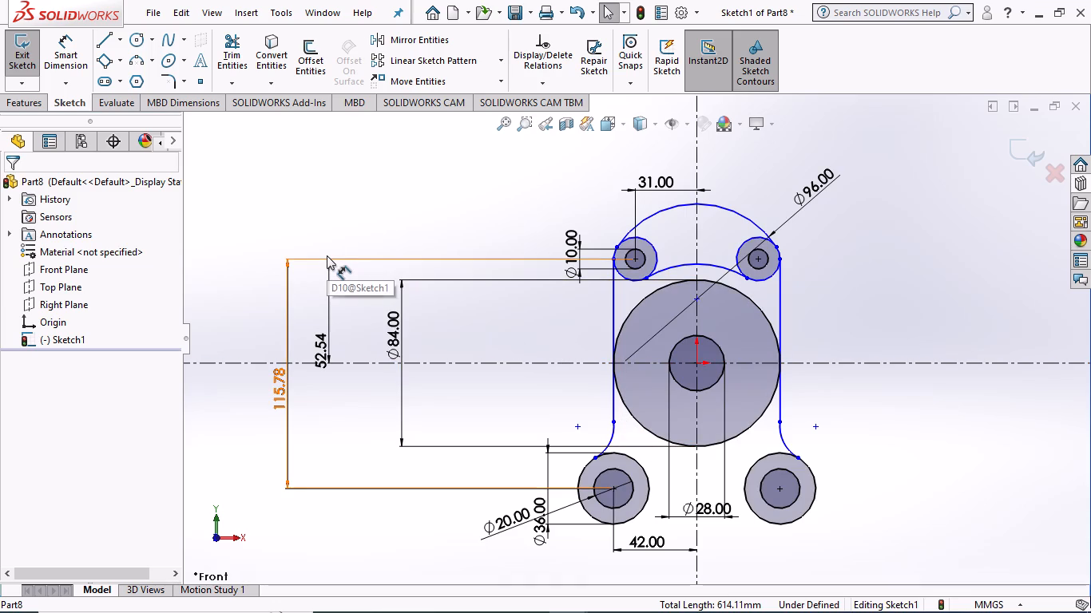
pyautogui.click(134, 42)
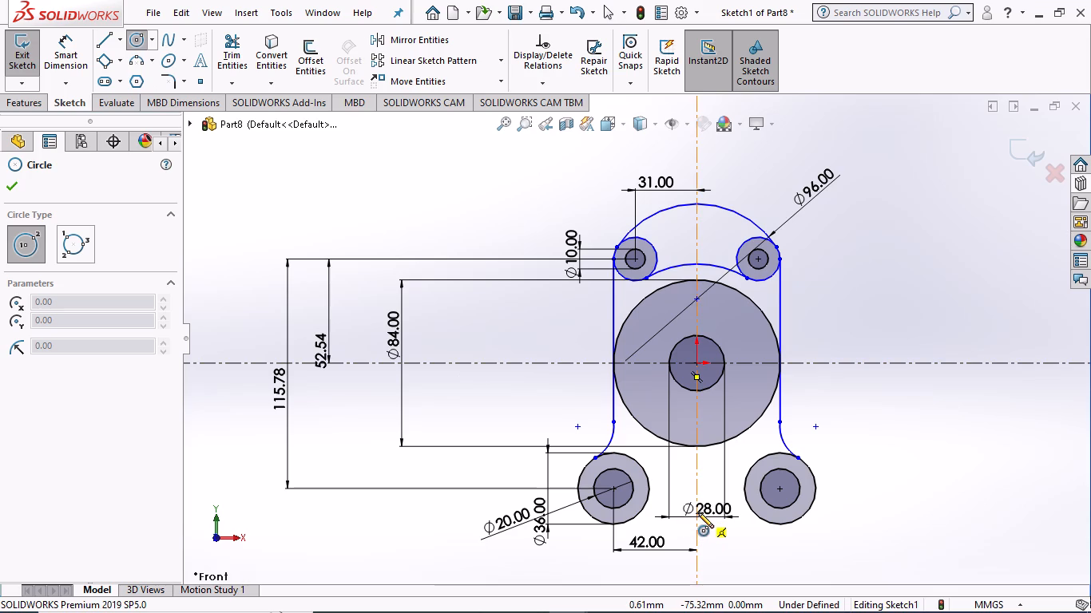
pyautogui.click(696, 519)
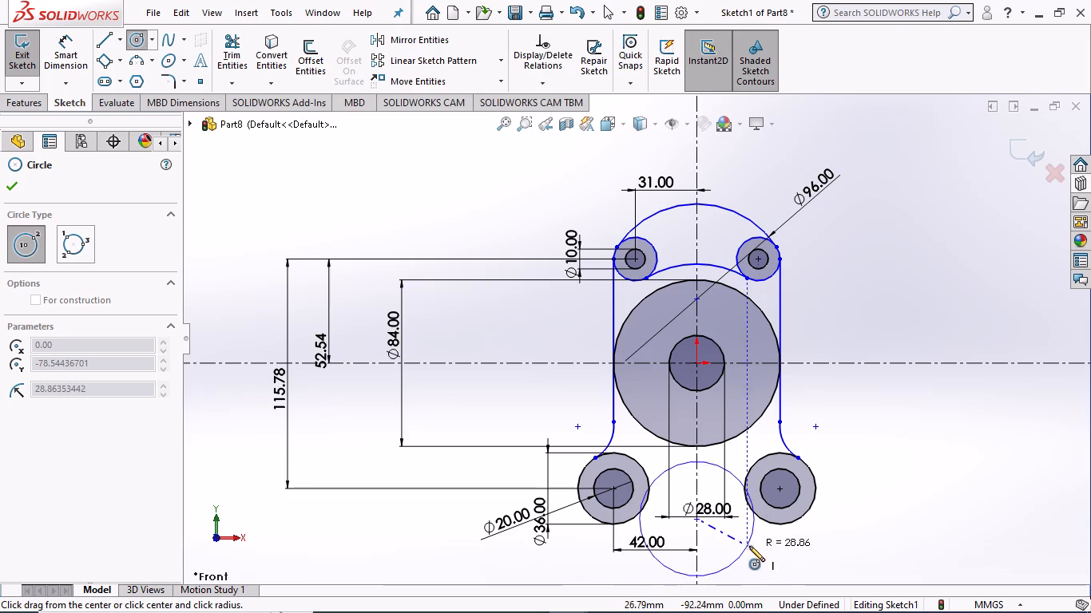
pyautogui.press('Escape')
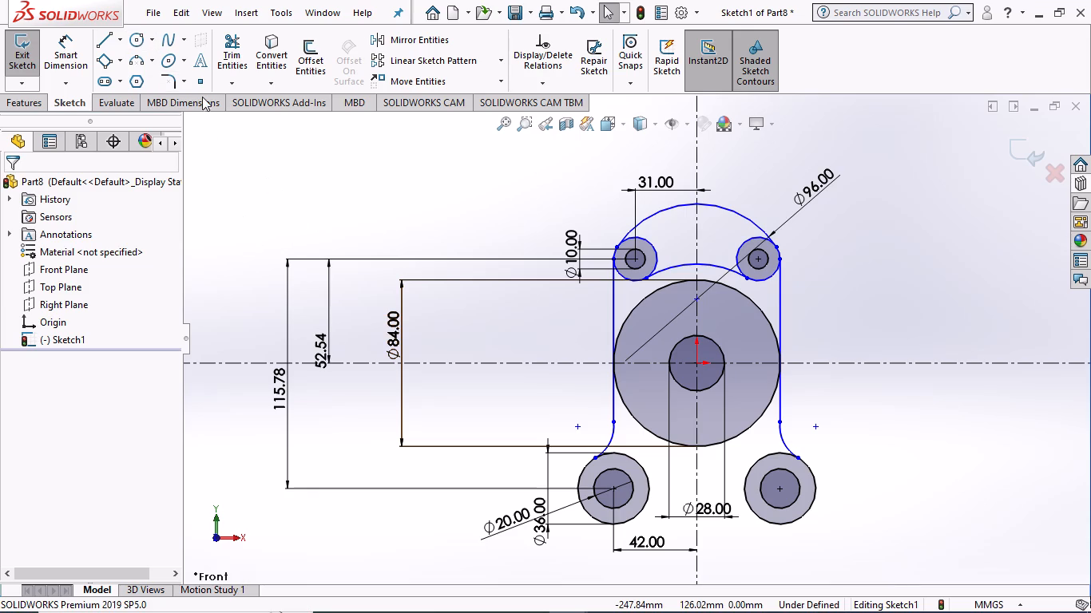
# Sketch a 3-point arc of 24 mm radius and 180° bulging upward between the facing sides of the two lower 36 mm circles.
pyautogui.click(141, 61)
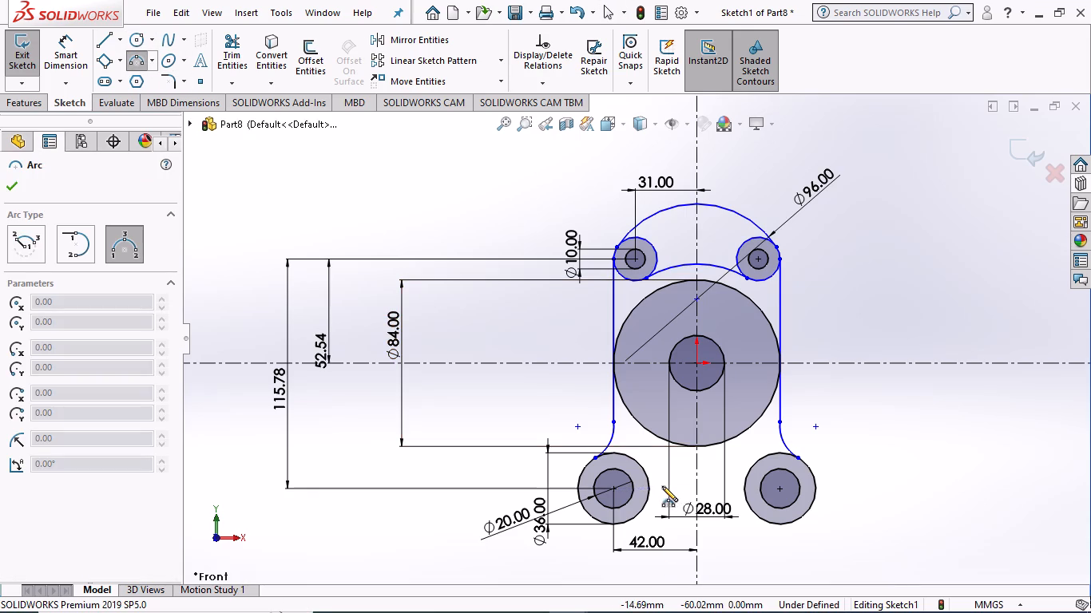
pyautogui.click(649, 489)
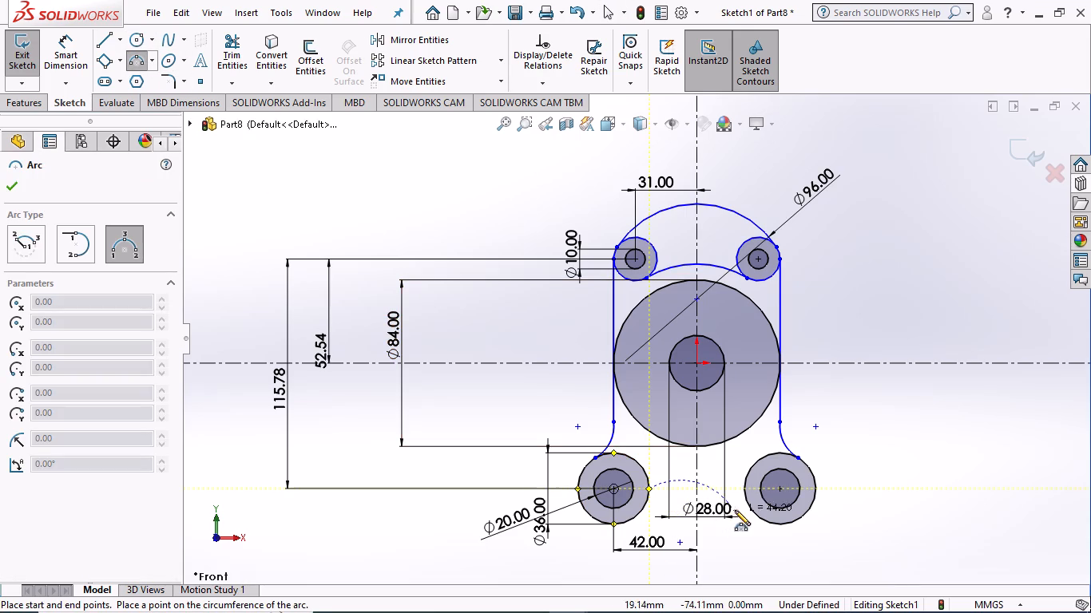
pyautogui.click(744, 487)
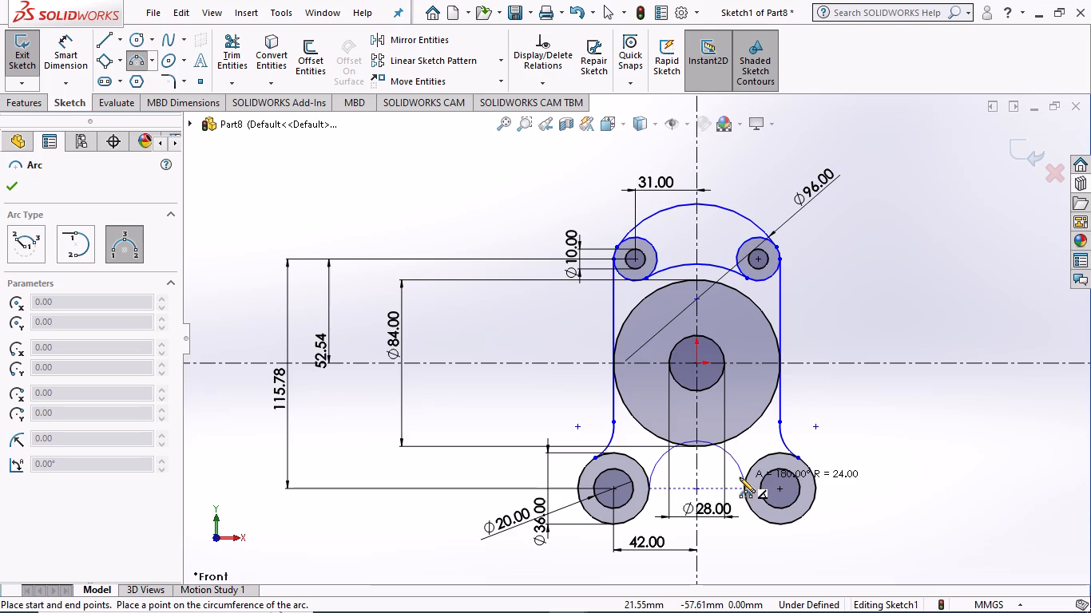
pyautogui.click(740, 477)
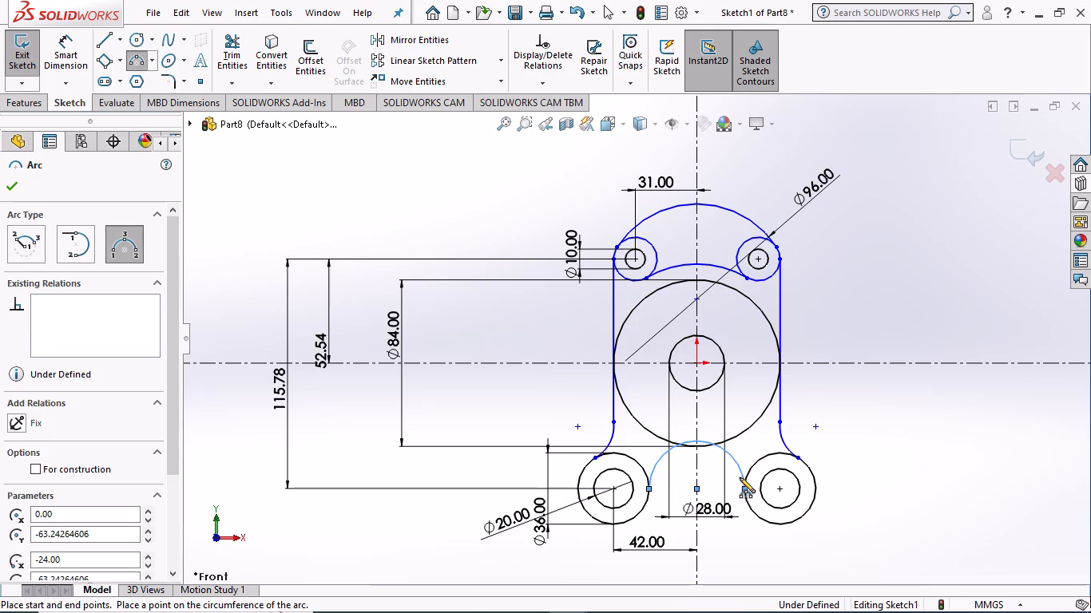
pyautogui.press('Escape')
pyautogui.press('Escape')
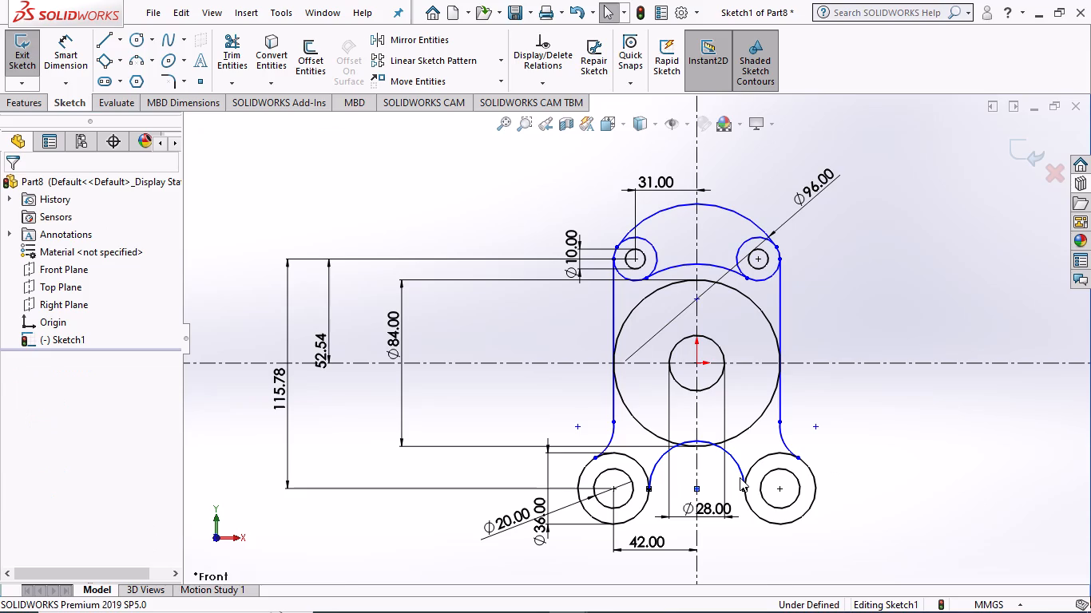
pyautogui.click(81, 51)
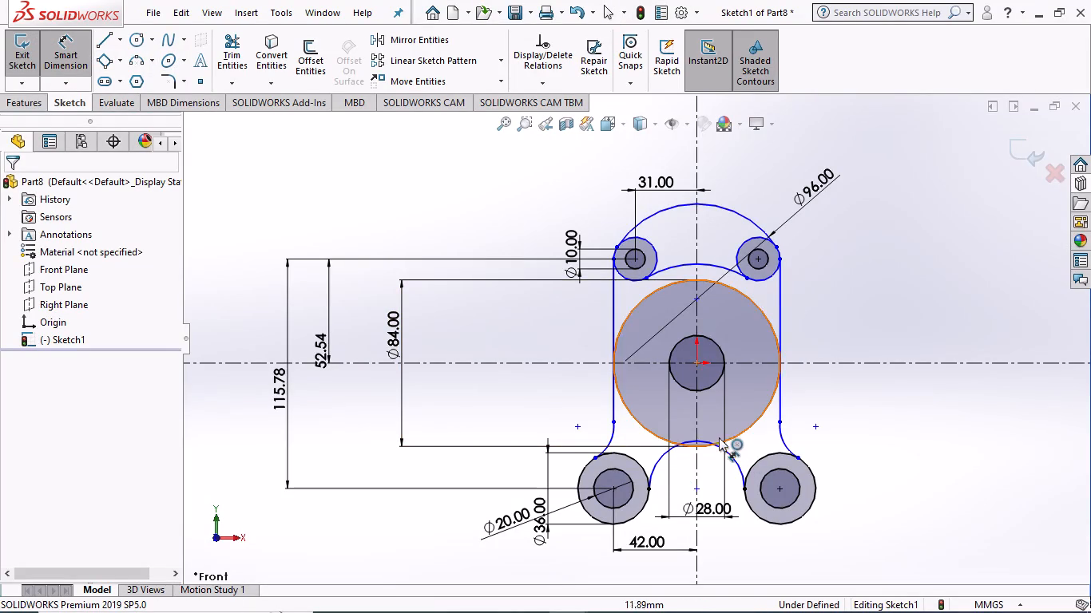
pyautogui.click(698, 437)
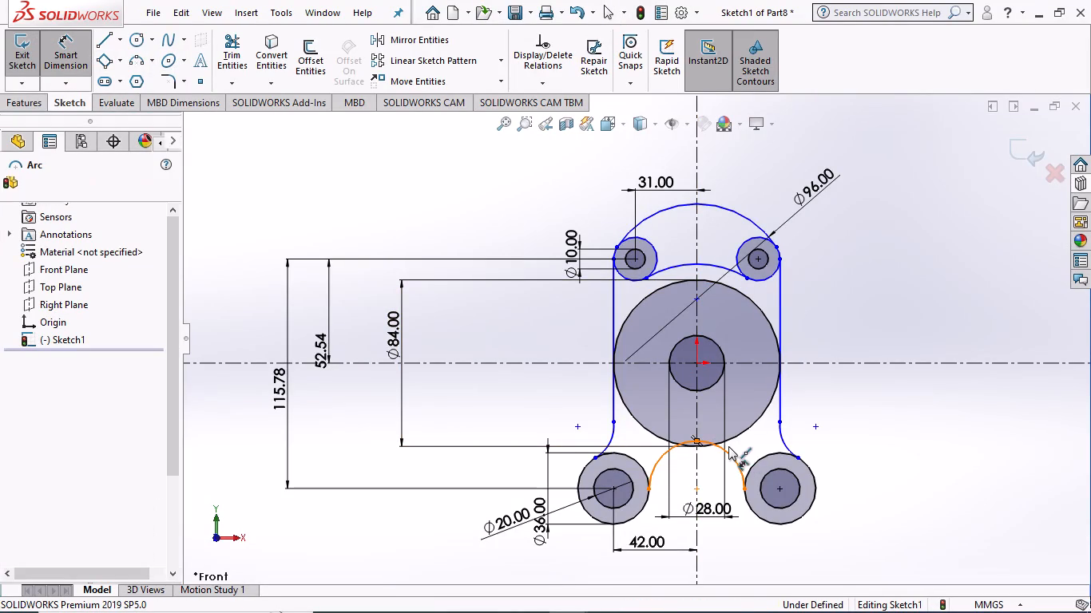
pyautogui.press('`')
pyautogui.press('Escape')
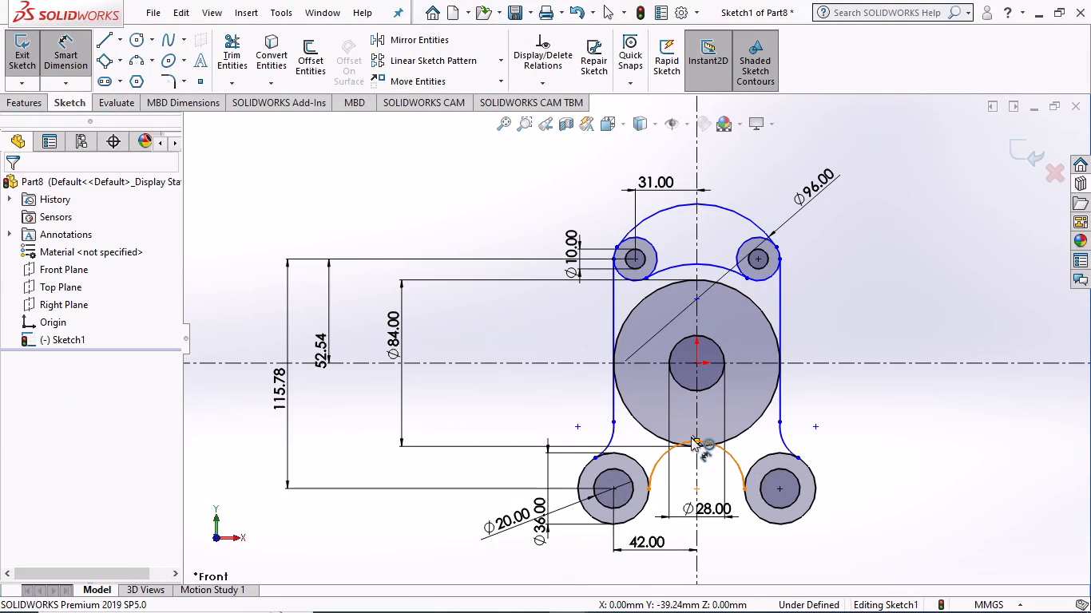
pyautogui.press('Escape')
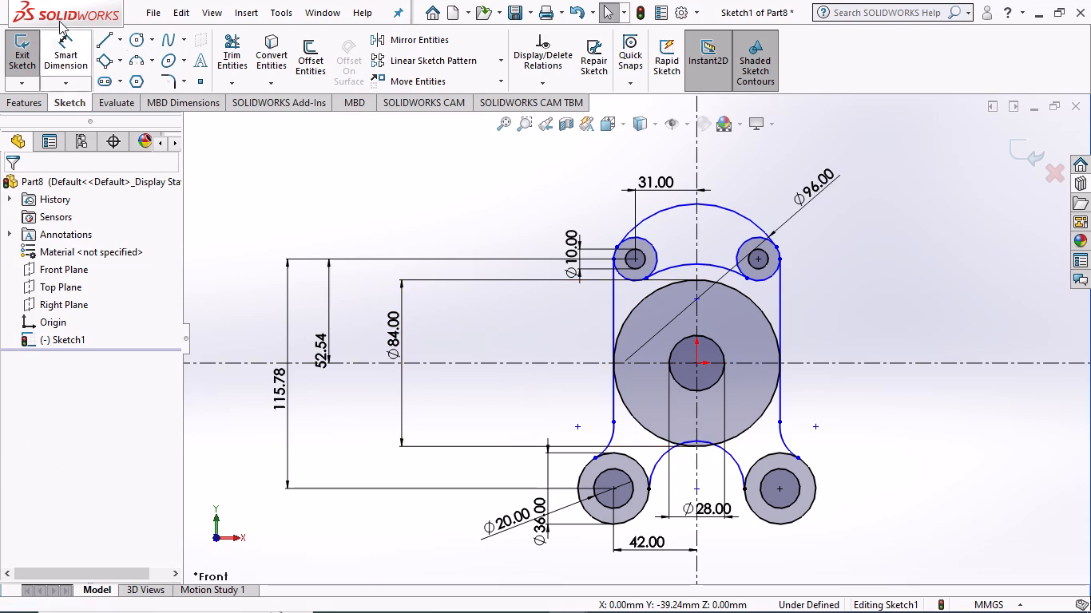
# Dimension the arc between the two lower 36 mm circles with a radius of 25 mm.
pyautogui.click(56, 49)
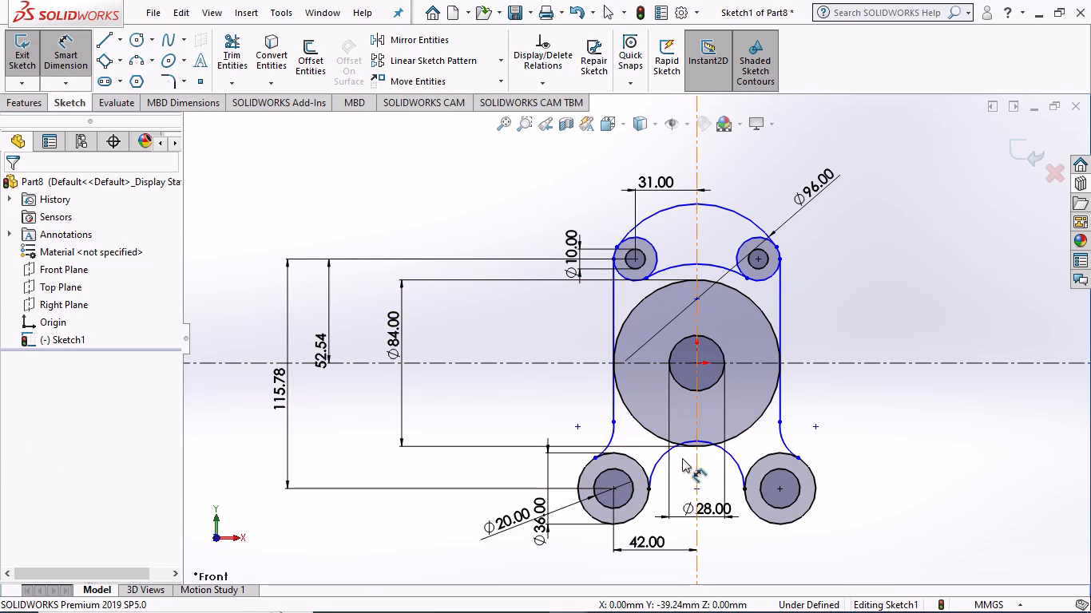
pyautogui.click(671, 452)
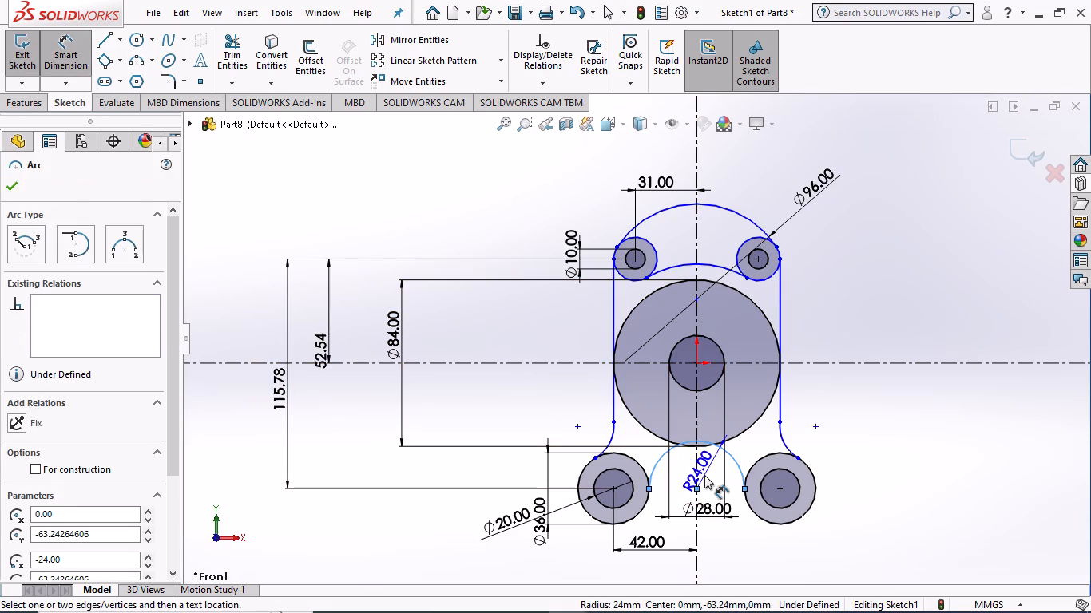
pyautogui.click(706, 476)
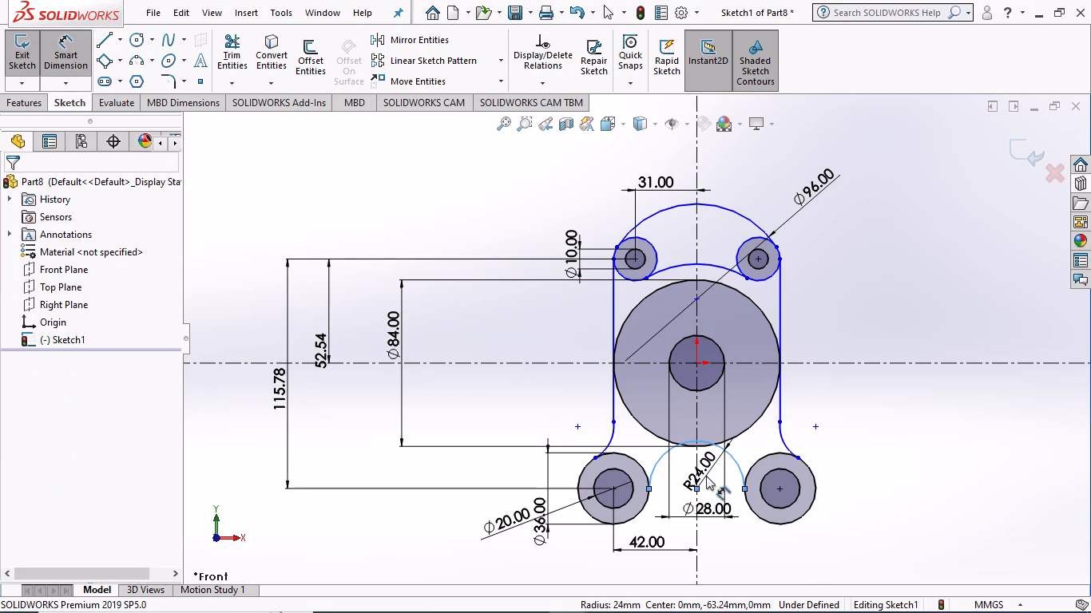
pyautogui.write('26')
pyautogui.press('BackSpace')
pyautogui.press('5')
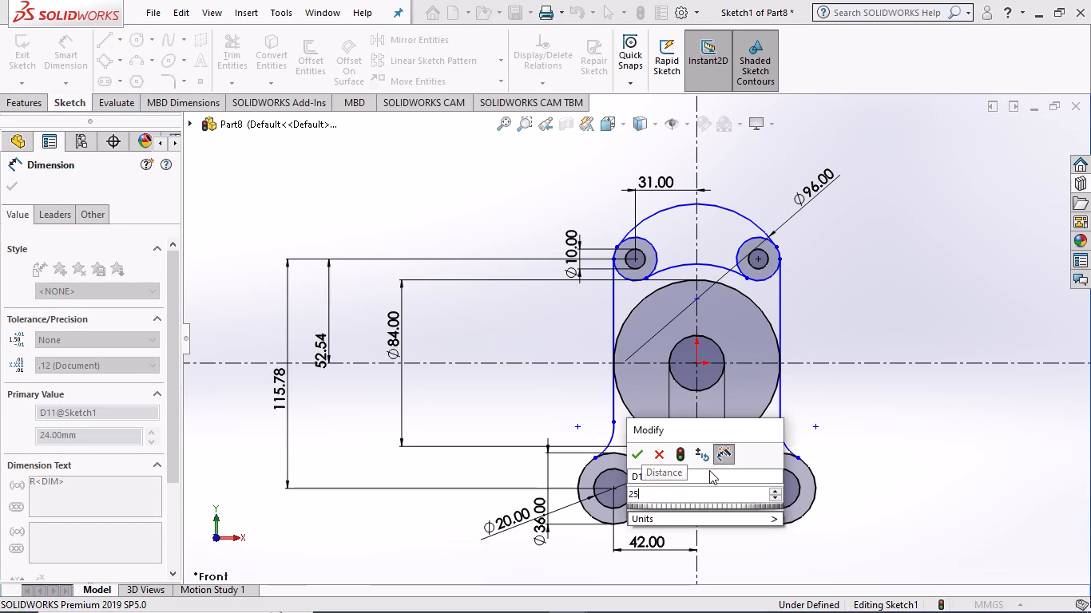
pyautogui.press('Return')
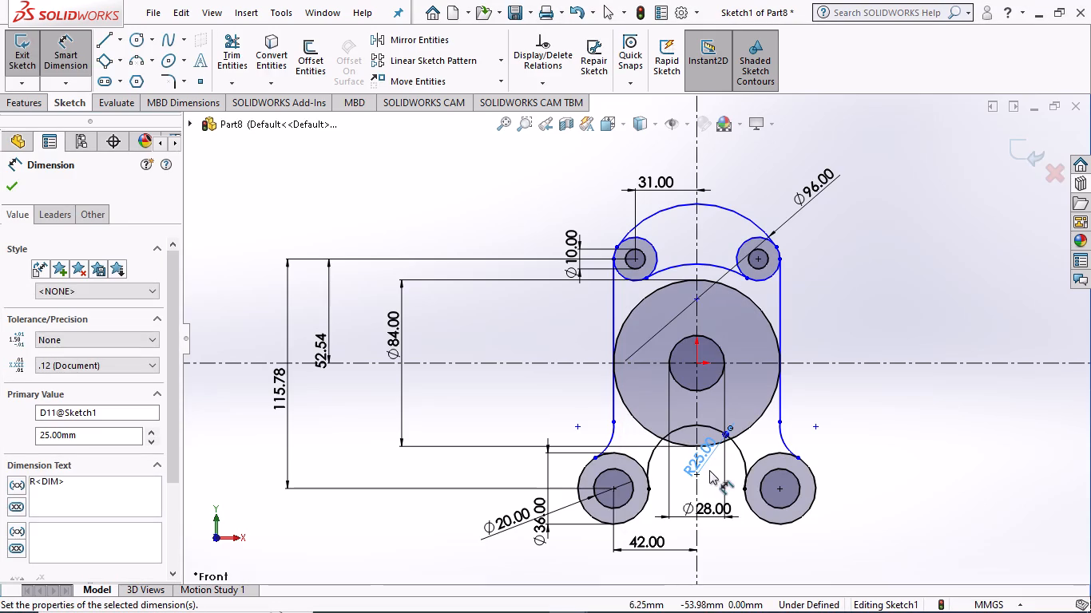
pyautogui.click(9, 181)
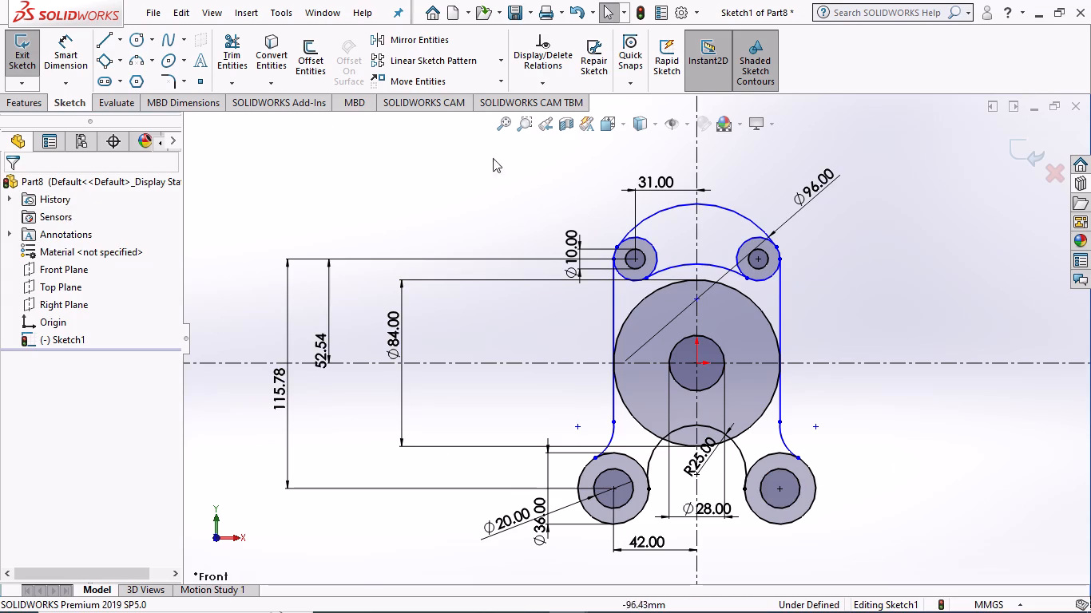
# Trim away the lower half of the 84 mm circle between the side lines, including the portion inside the 25 mm radius arc.
pyautogui.click(233, 61)
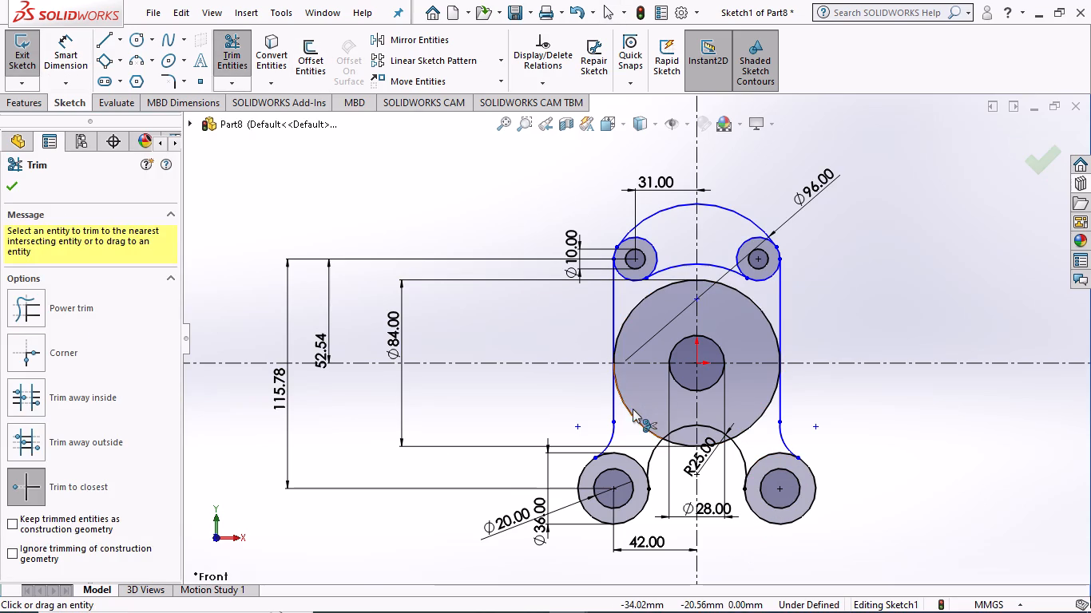
pyautogui.click(633, 414)
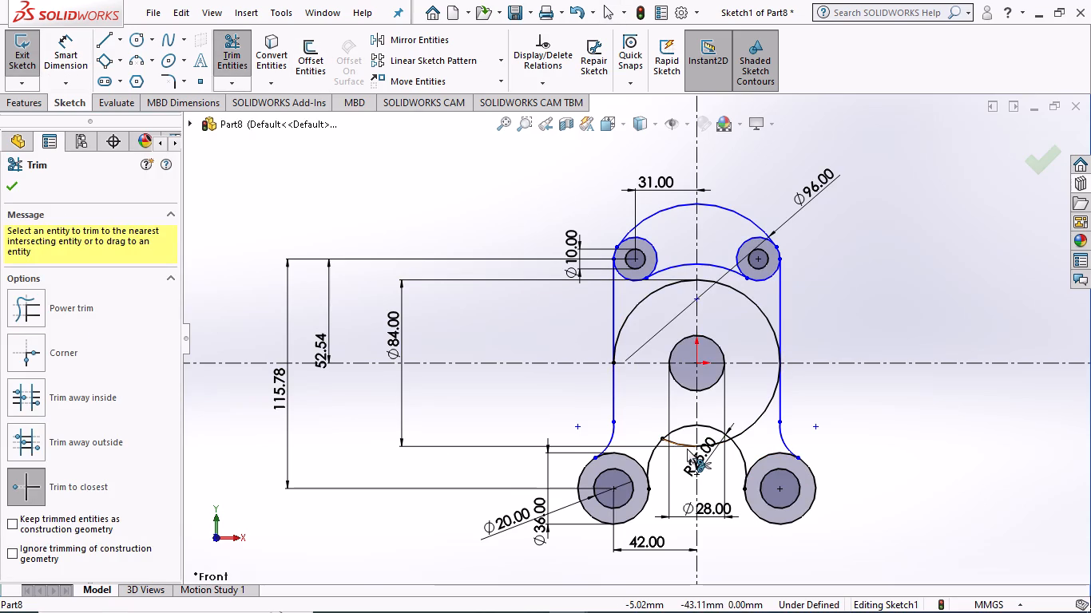
pyautogui.click(682, 442)
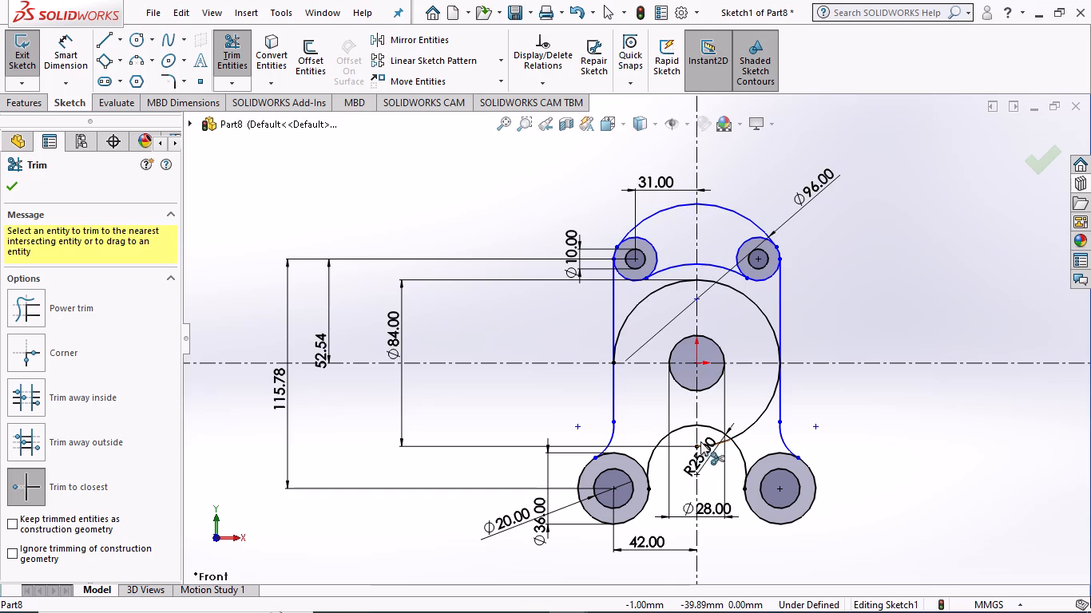
pyautogui.click(719, 441)
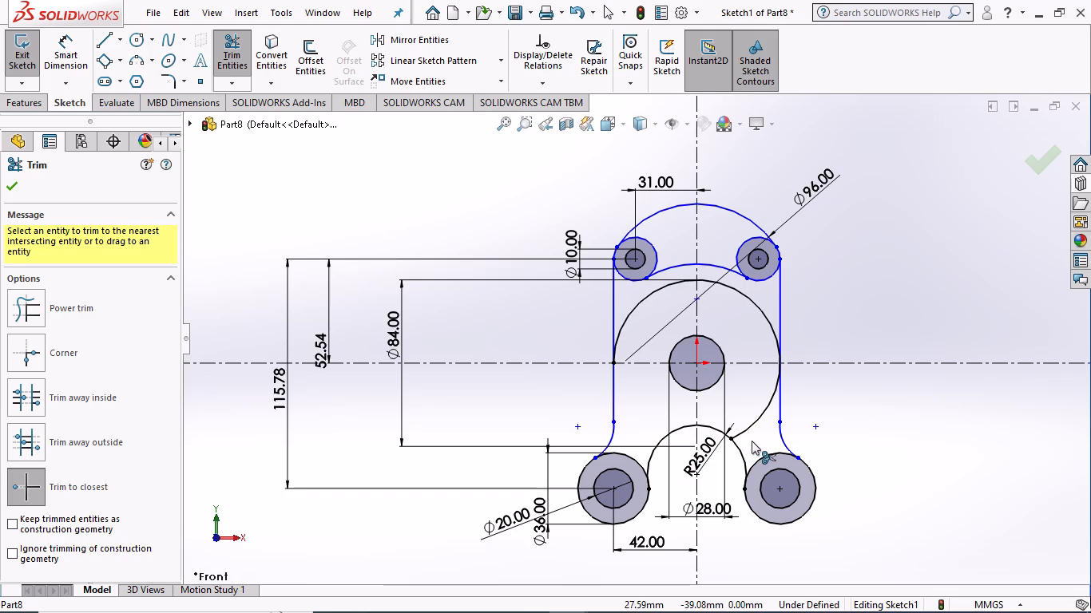
pyautogui.click(747, 430)
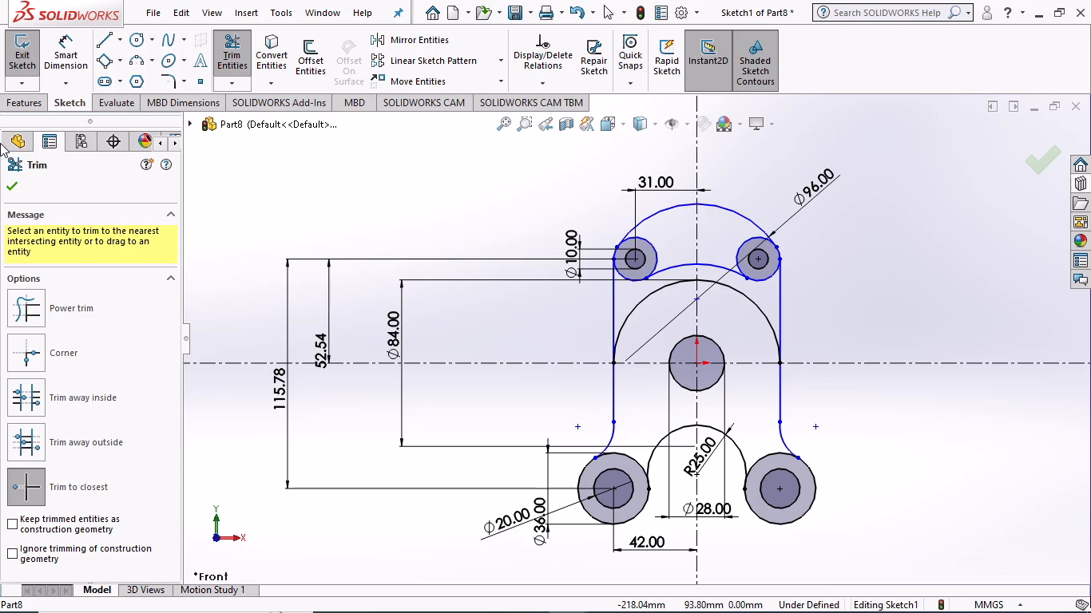
pyautogui.click(16, 187)
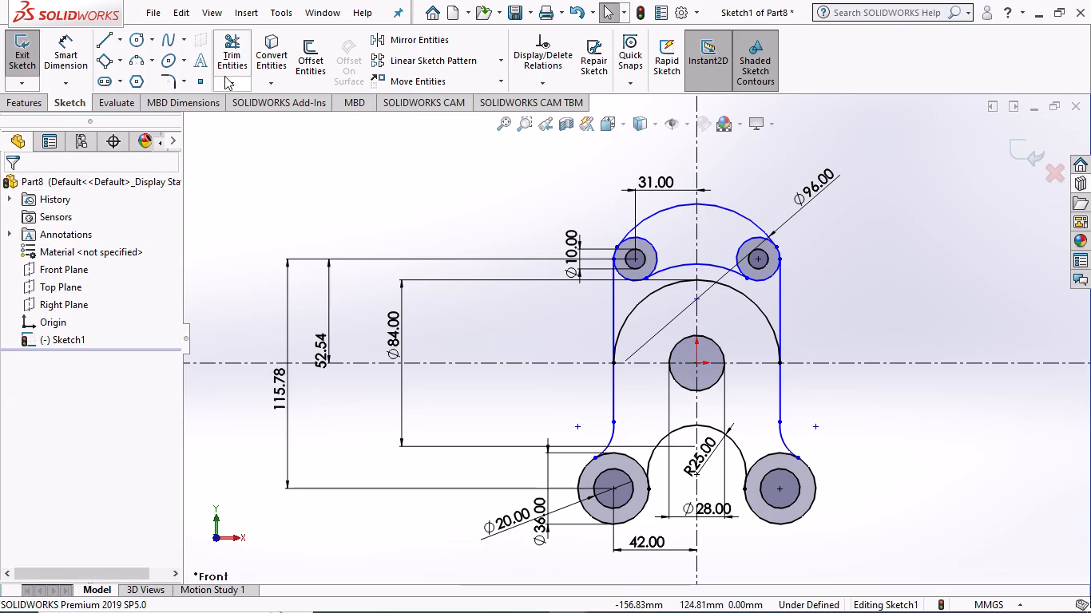
# Dimension the vertical distance from the midpoint of the 96 mm top arc to the center of the lower left 20 mm circle.
pyautogui.click(65, 56)
pyautogui.click(696, 201)
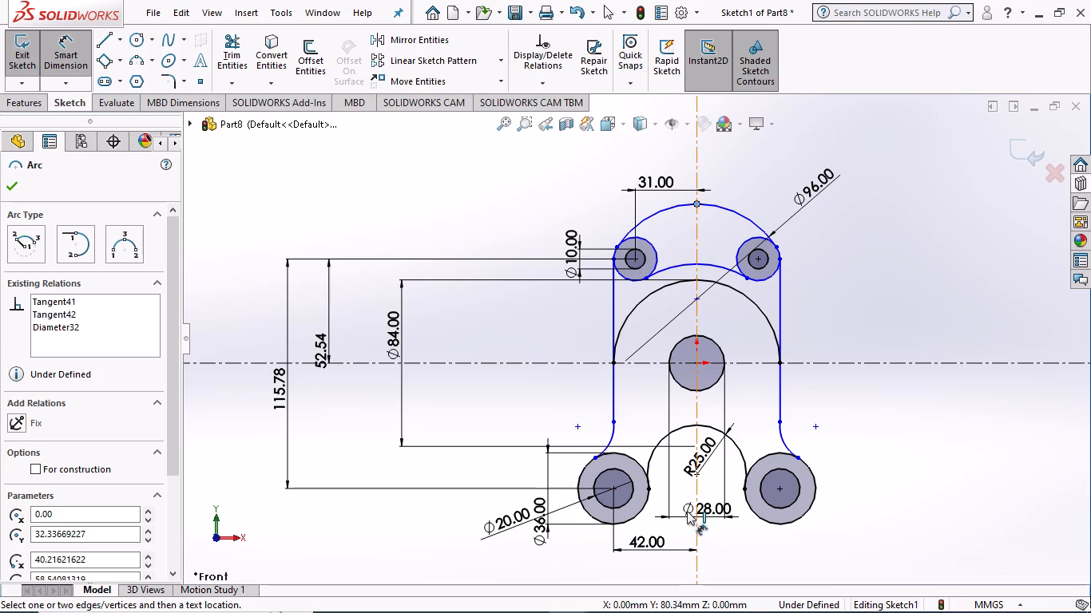
pyautogui.click(612, 488)
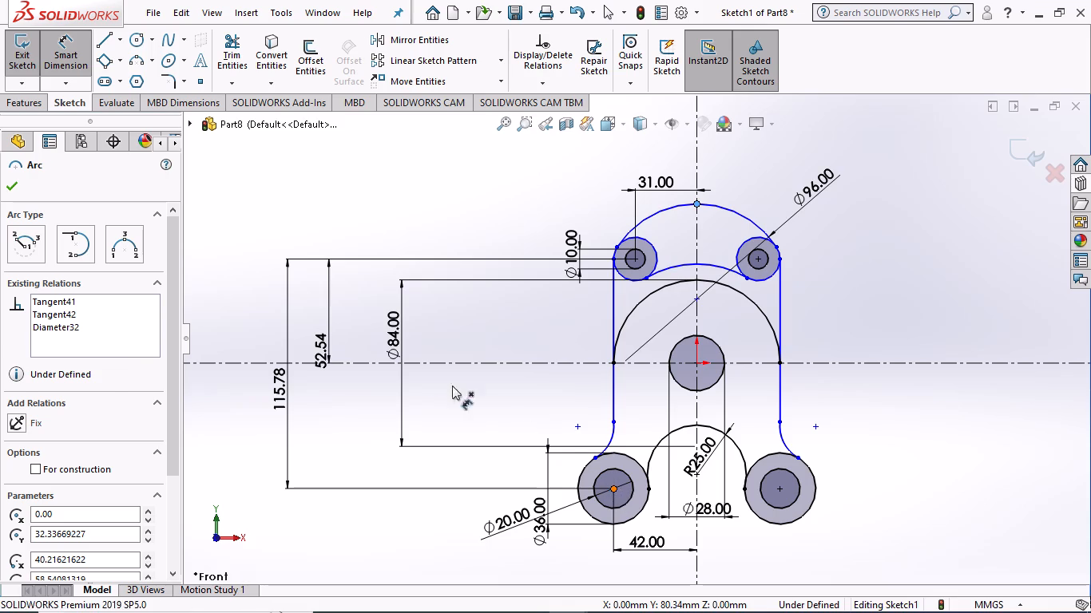
pyautogui.click(235, 281)
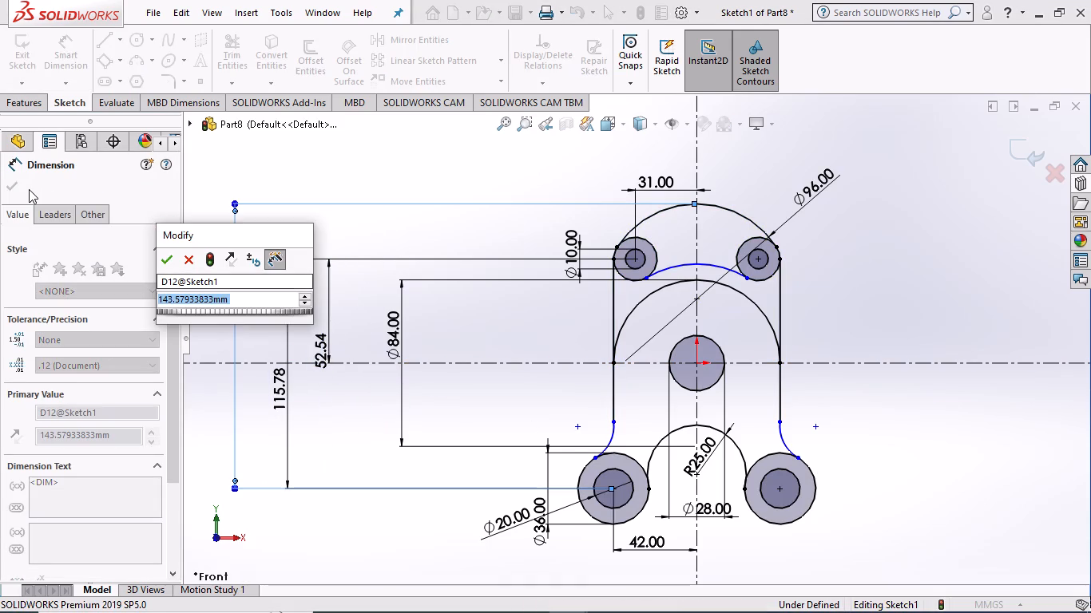
pyautogui.click(170, 260)
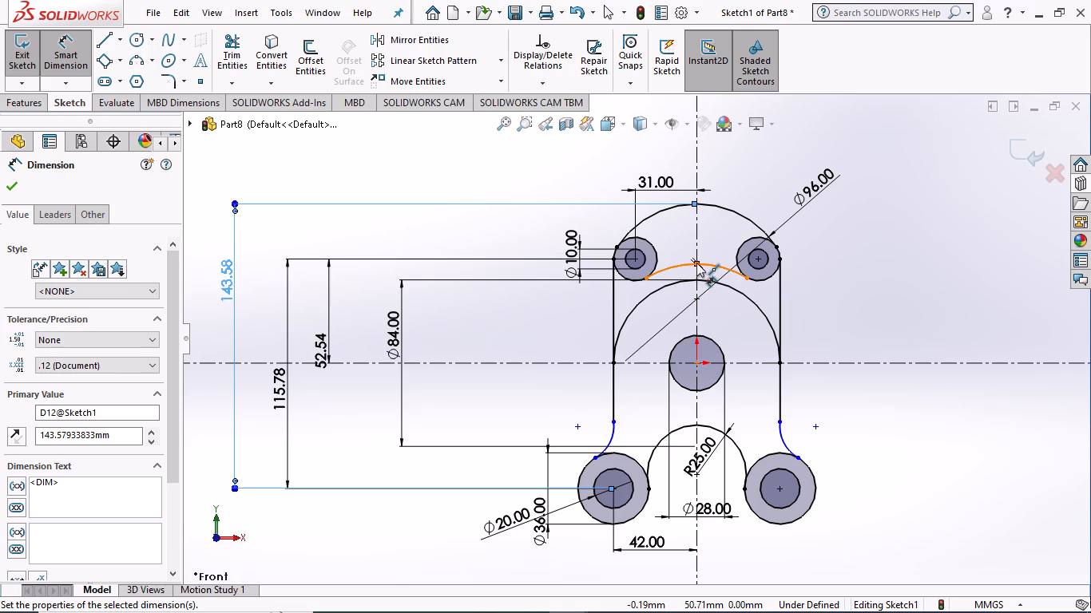
# Dimension the vertical distance from the upper lug's inner arc midpoint to the point where the right connecting arc meets the 36 mm circle.
pyautogui.click(696, 263)
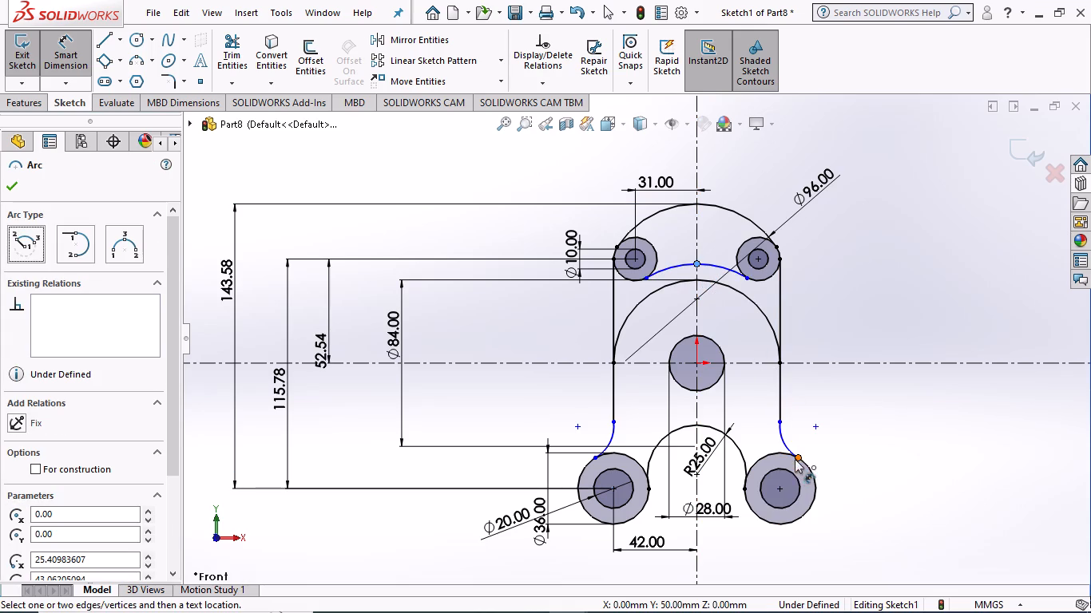
pyautogui.click(797, 455)
pyautogui.click(934, 440)
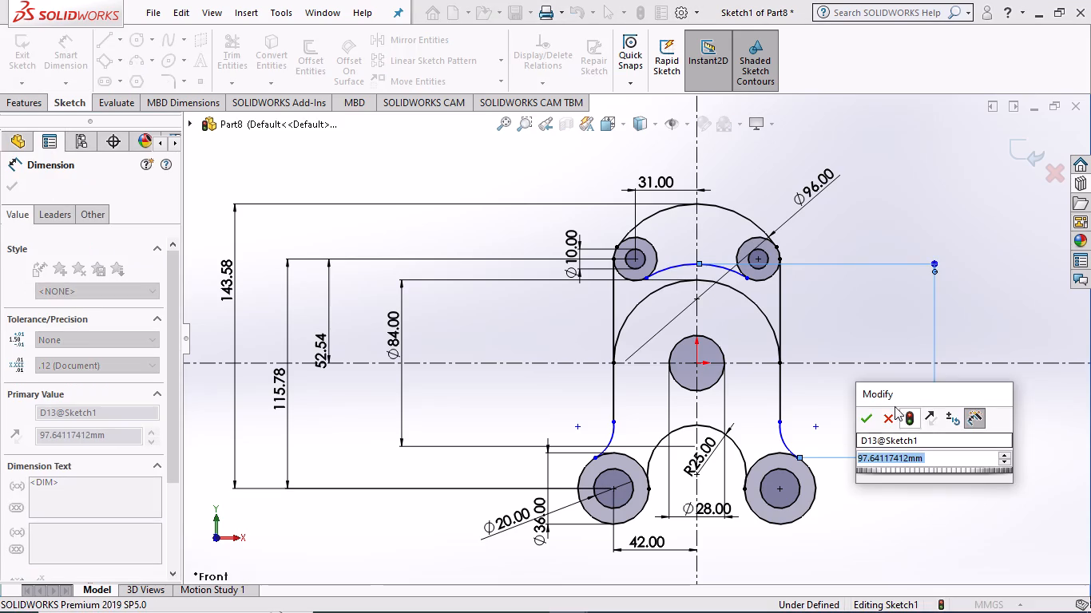
pyautogui.click(868, 415)
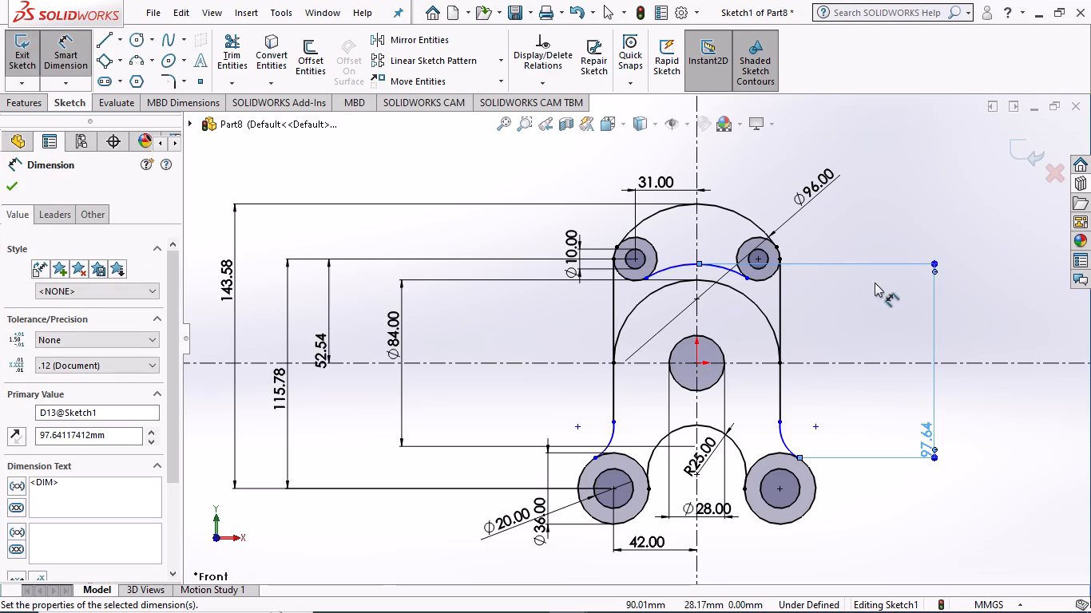
pyautogui.click(867, 218)
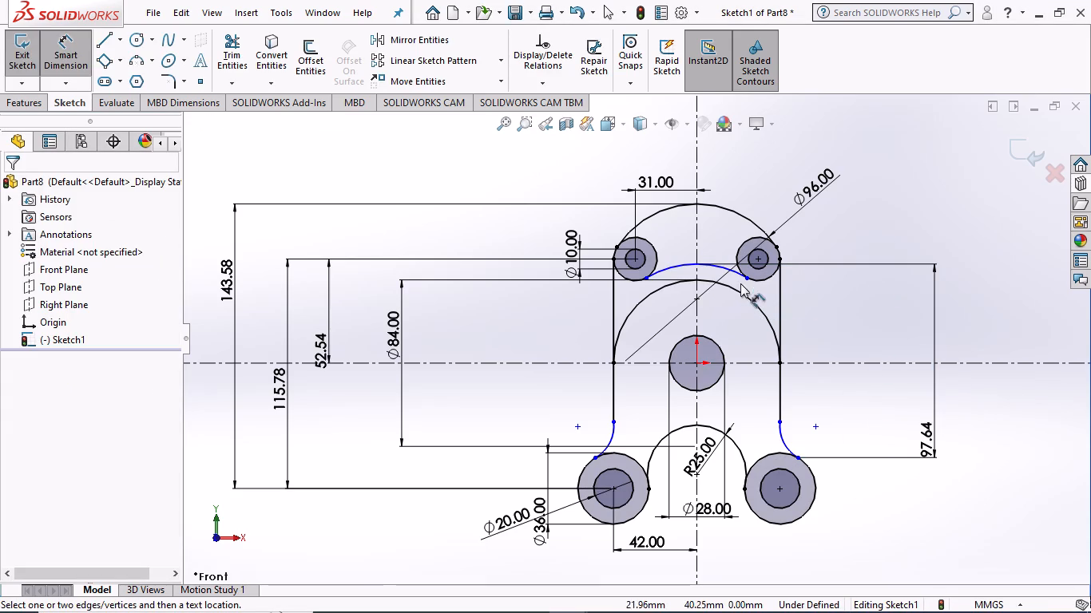
# Dimension the horizontal distance from the left end of the upper lug's inner arc to the vertical centerline.
pyautogui.click(646, 277)
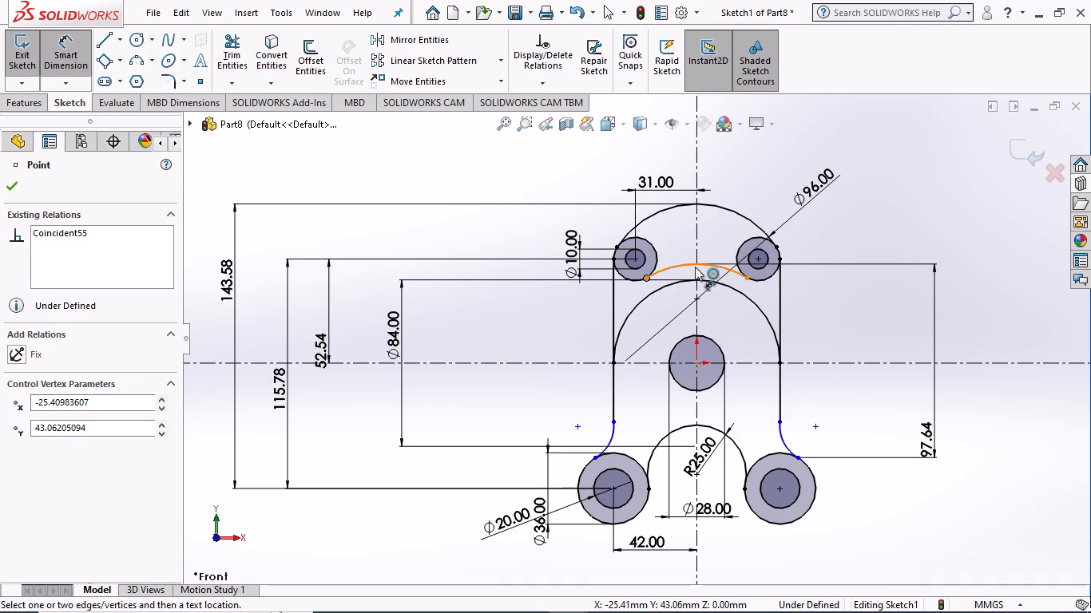
pyautogui.click(697, 271)
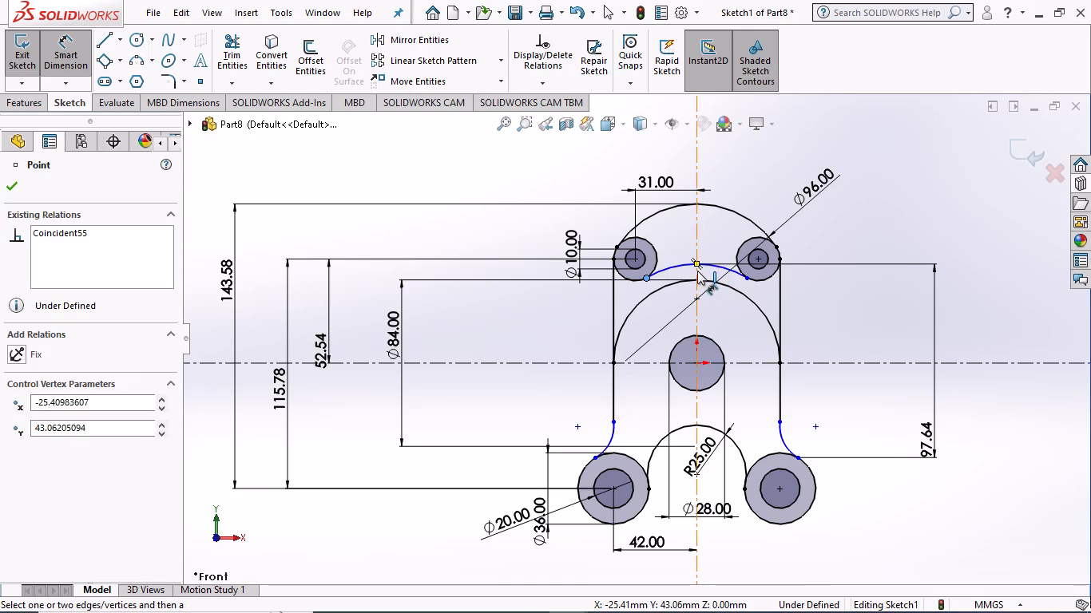
pyautogui.click(669, 314)
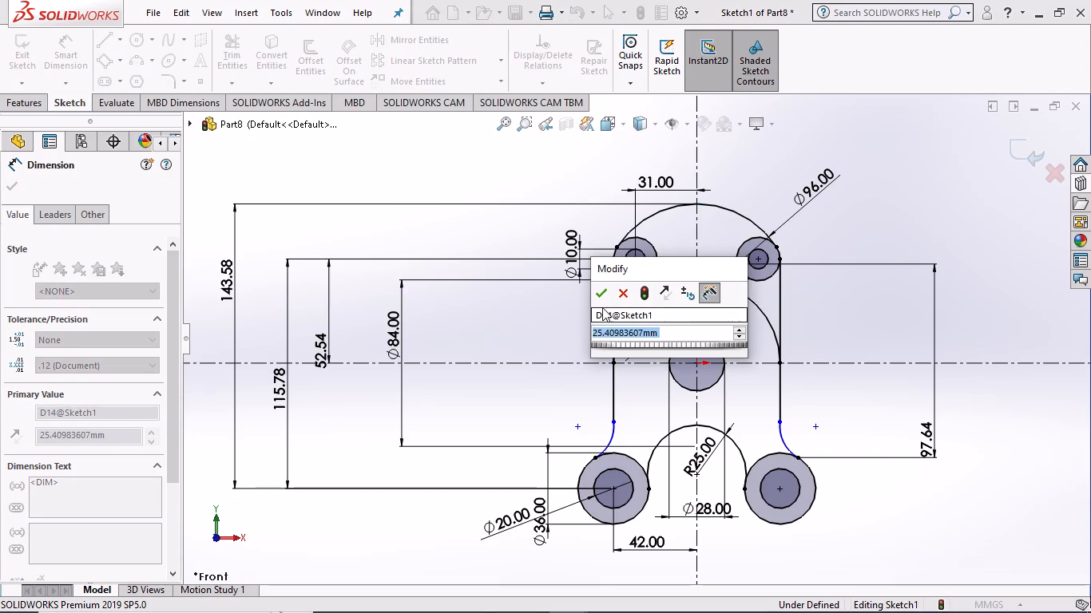
pyautogui.click(608, 295)
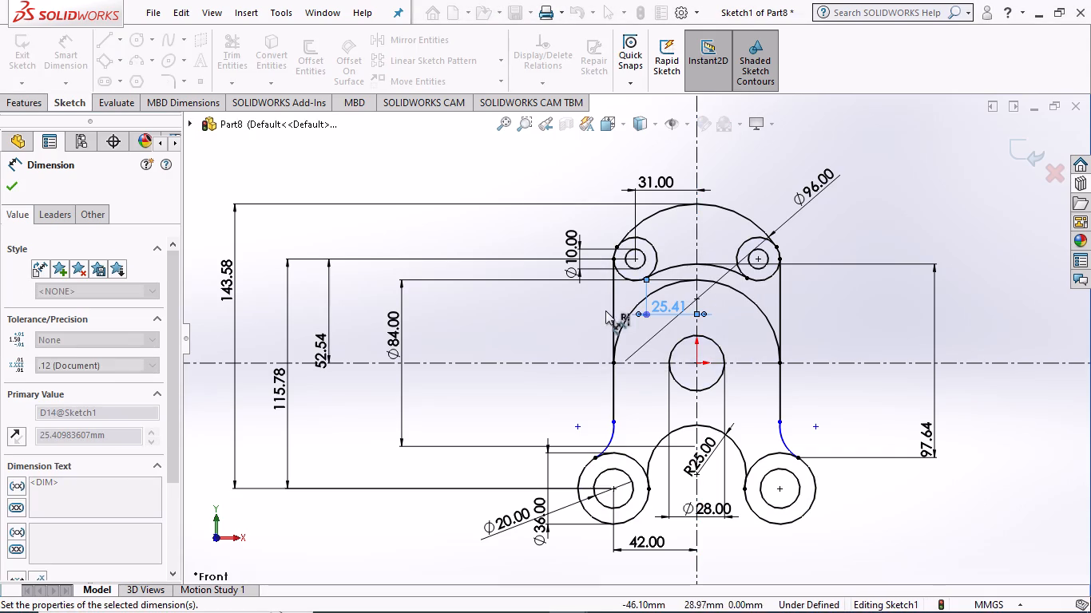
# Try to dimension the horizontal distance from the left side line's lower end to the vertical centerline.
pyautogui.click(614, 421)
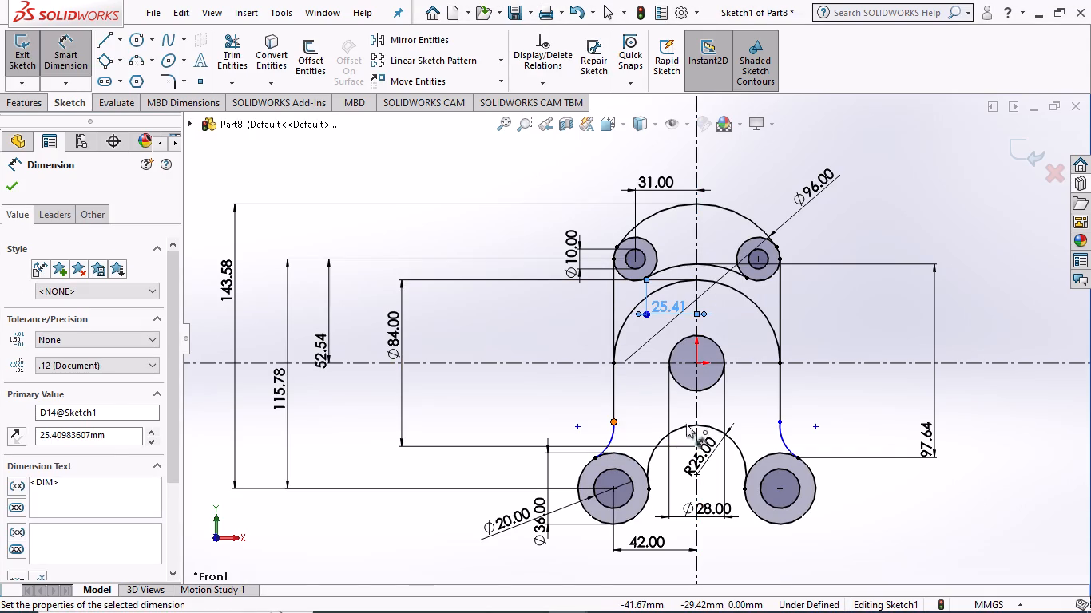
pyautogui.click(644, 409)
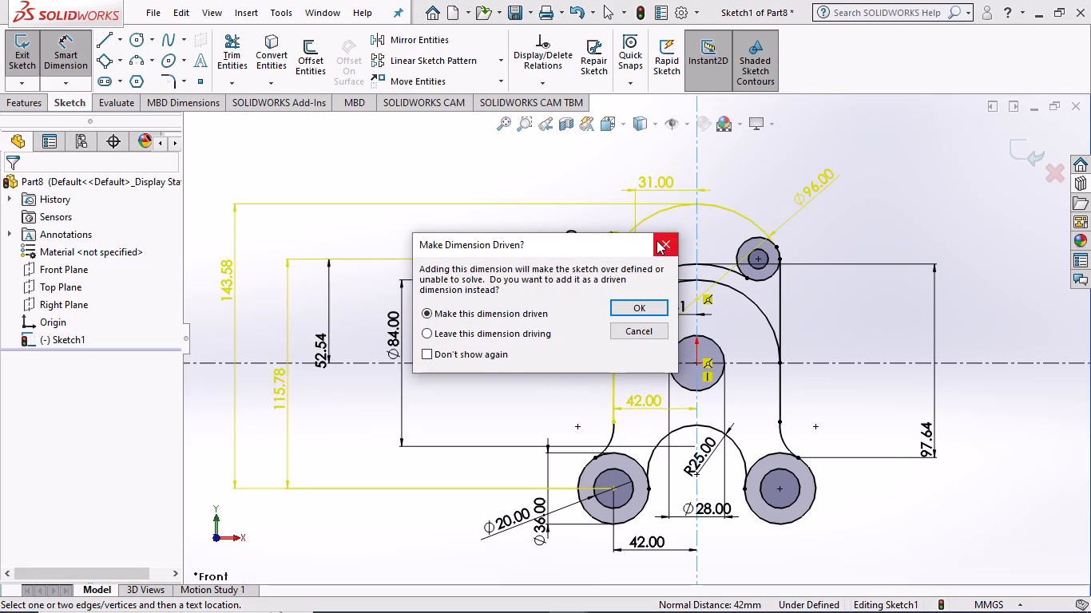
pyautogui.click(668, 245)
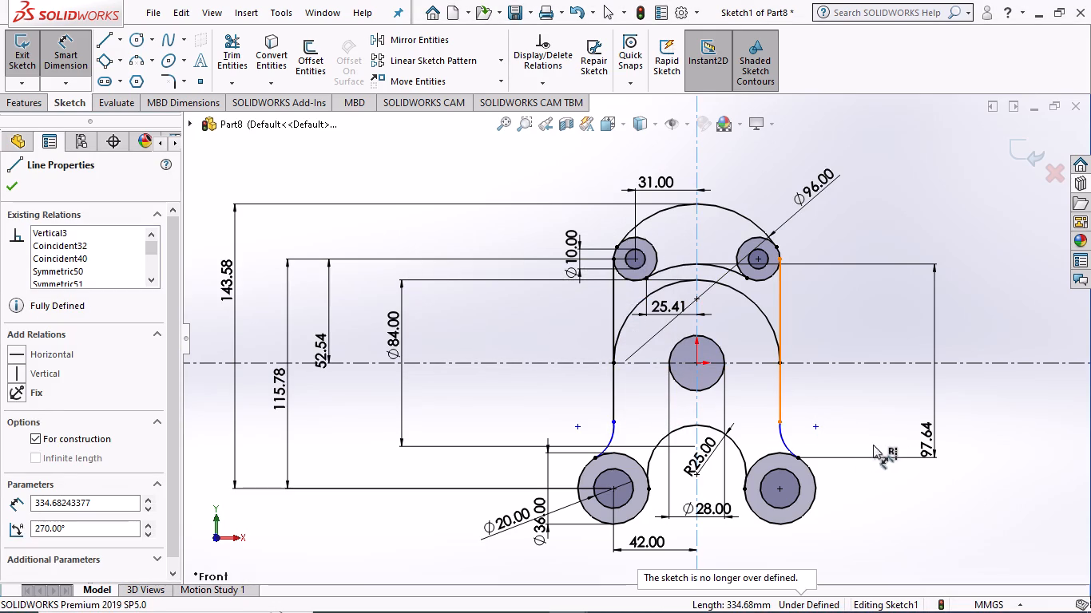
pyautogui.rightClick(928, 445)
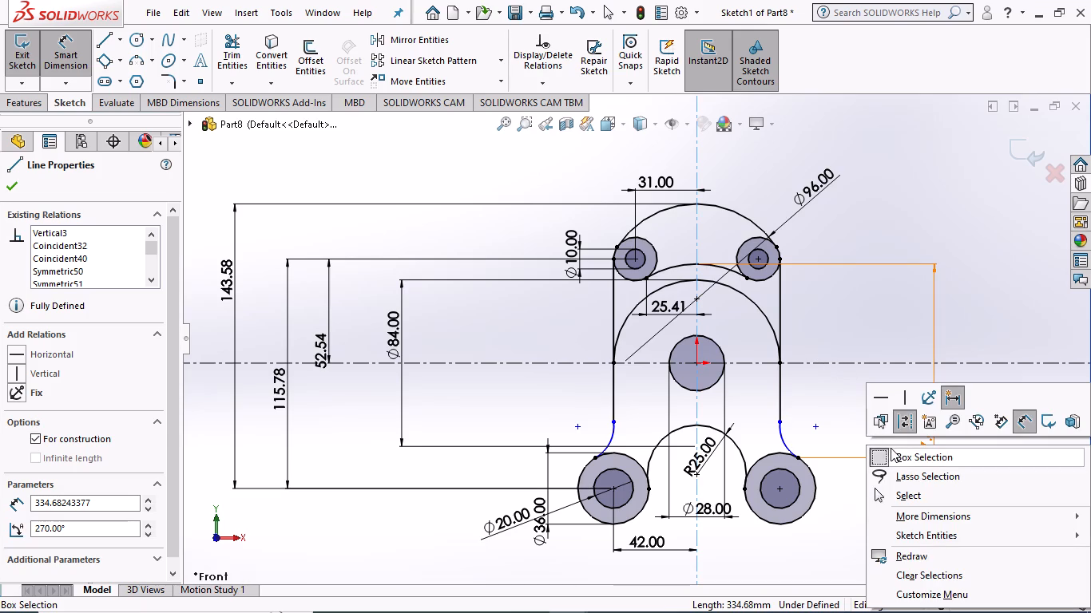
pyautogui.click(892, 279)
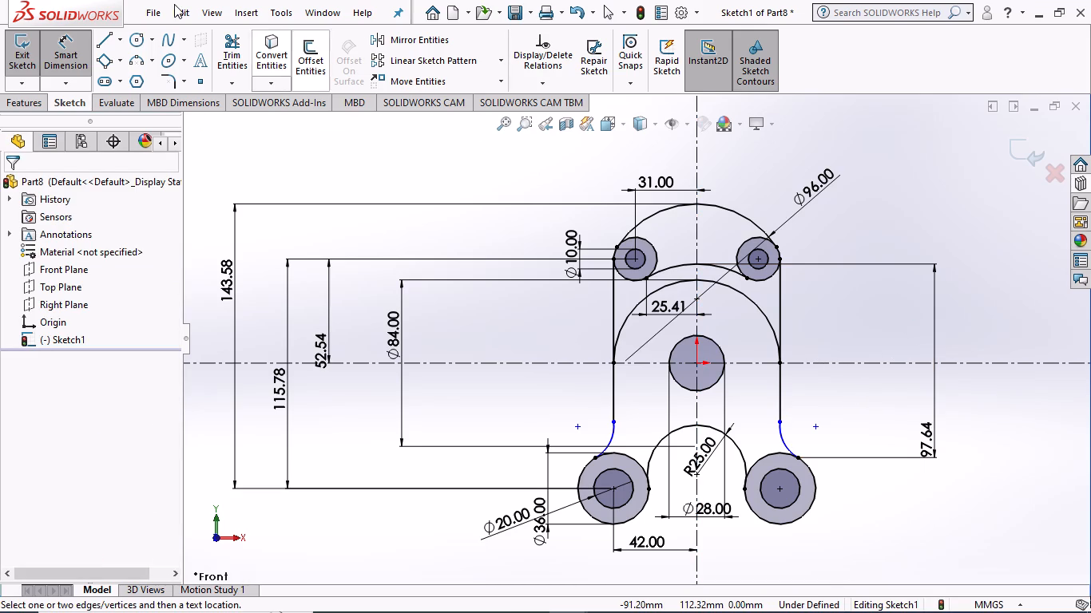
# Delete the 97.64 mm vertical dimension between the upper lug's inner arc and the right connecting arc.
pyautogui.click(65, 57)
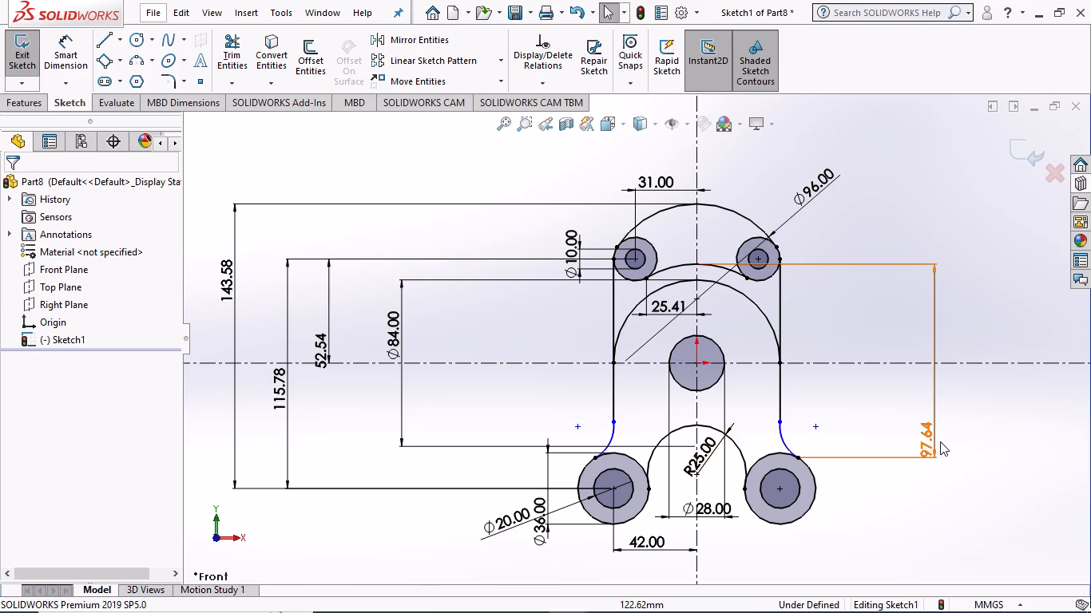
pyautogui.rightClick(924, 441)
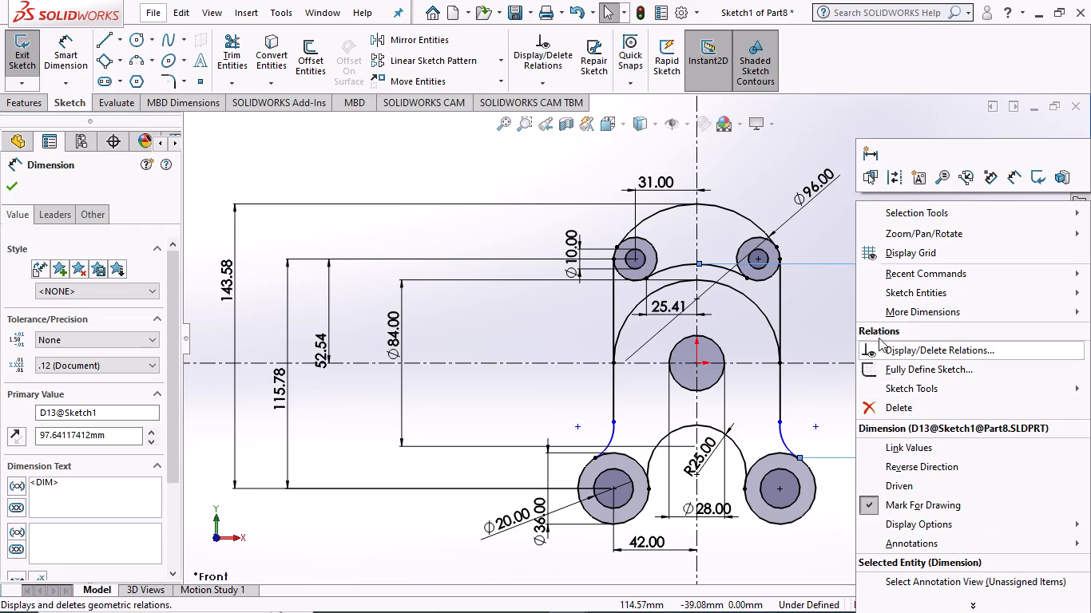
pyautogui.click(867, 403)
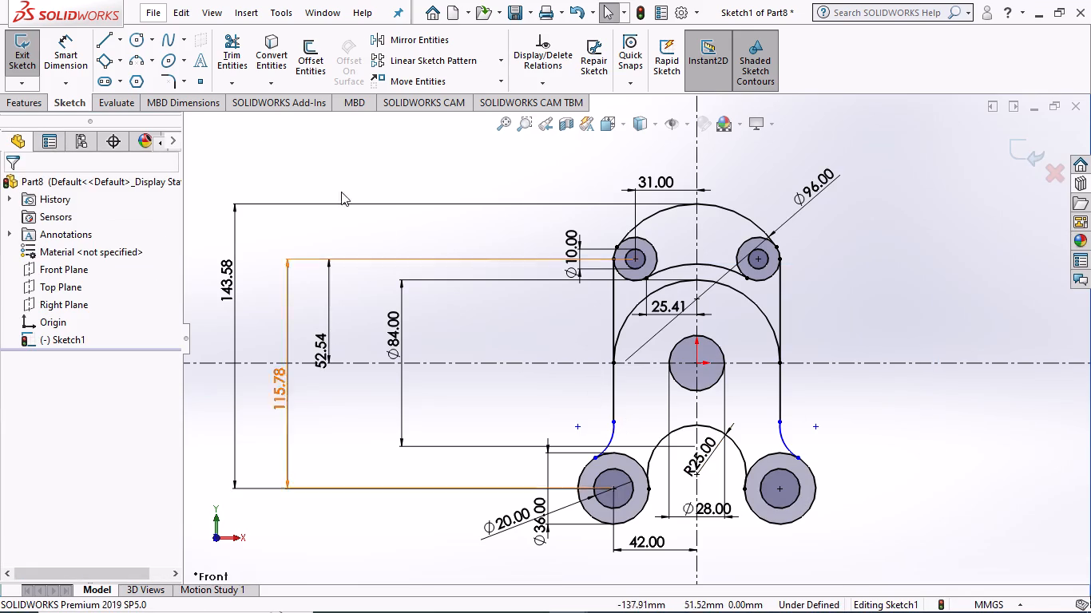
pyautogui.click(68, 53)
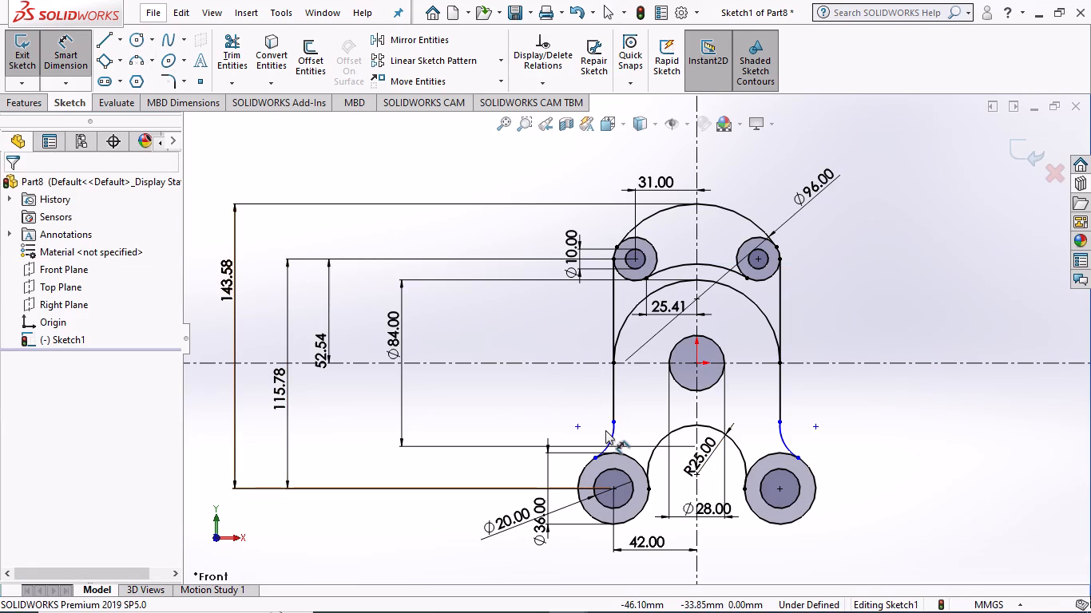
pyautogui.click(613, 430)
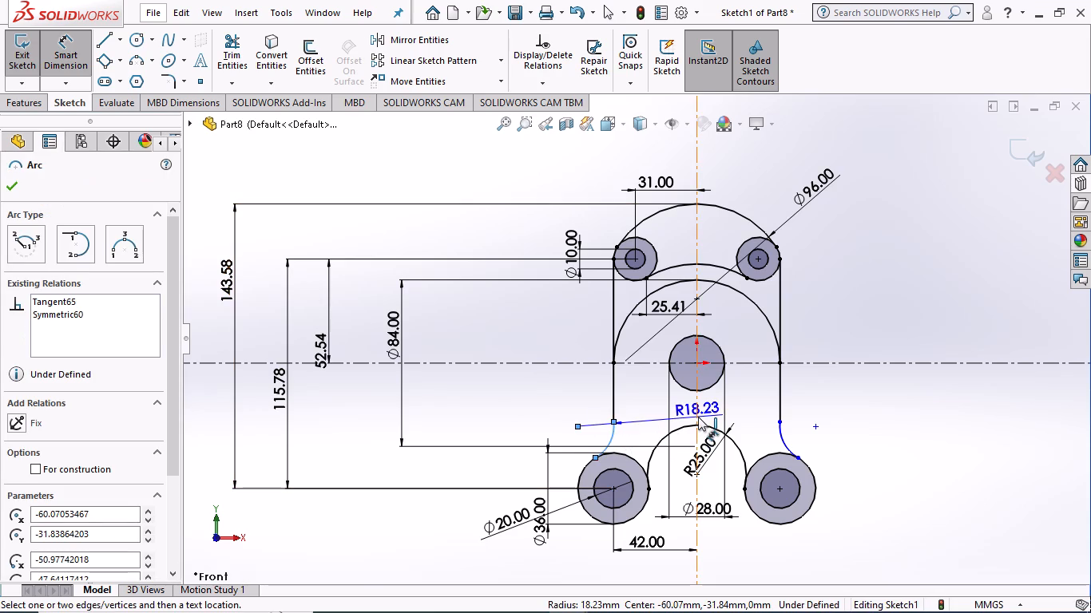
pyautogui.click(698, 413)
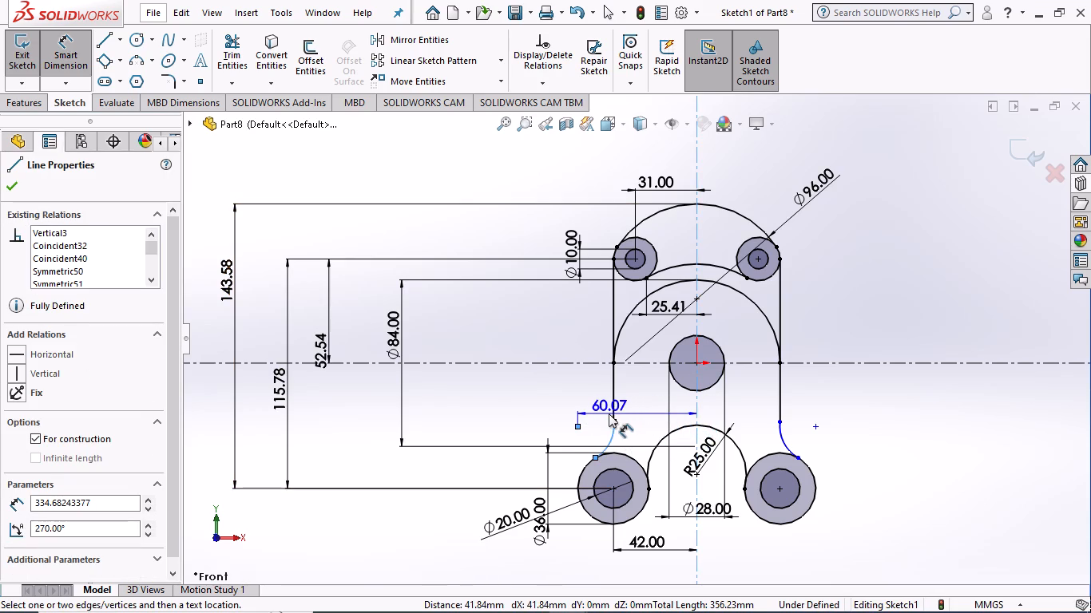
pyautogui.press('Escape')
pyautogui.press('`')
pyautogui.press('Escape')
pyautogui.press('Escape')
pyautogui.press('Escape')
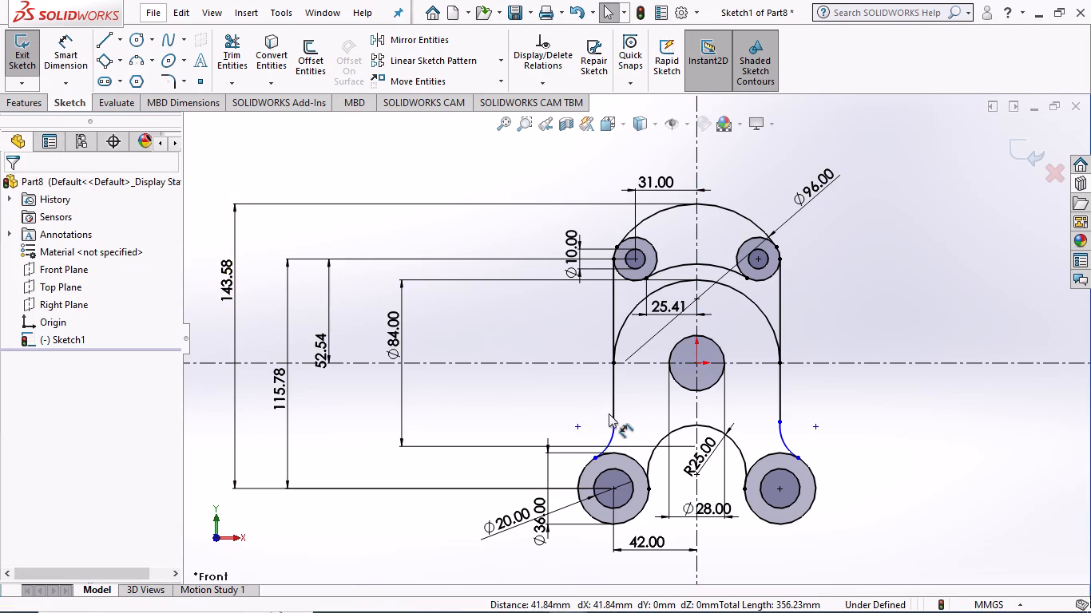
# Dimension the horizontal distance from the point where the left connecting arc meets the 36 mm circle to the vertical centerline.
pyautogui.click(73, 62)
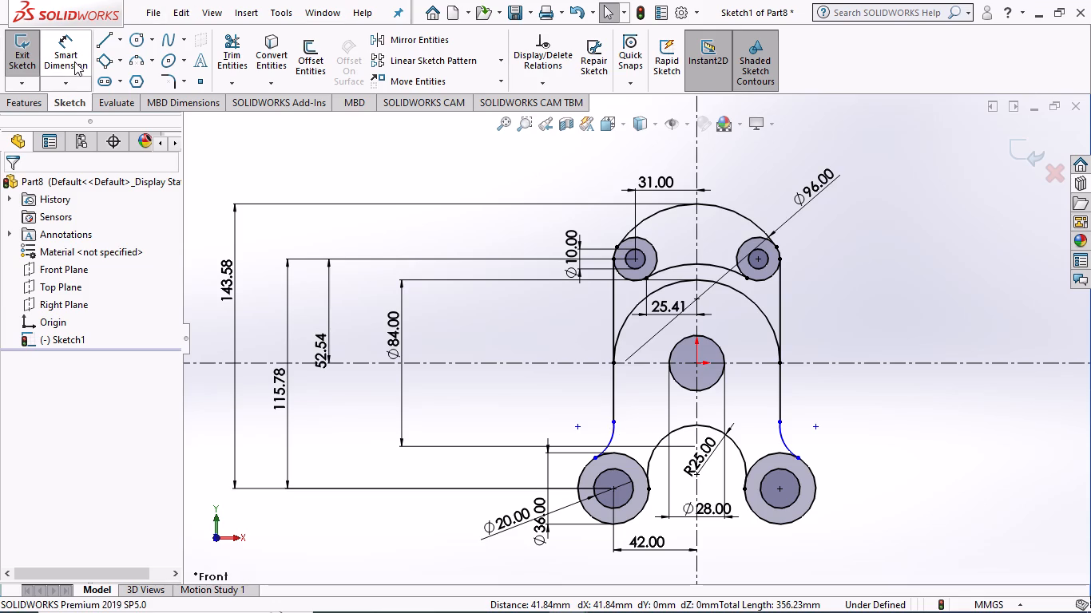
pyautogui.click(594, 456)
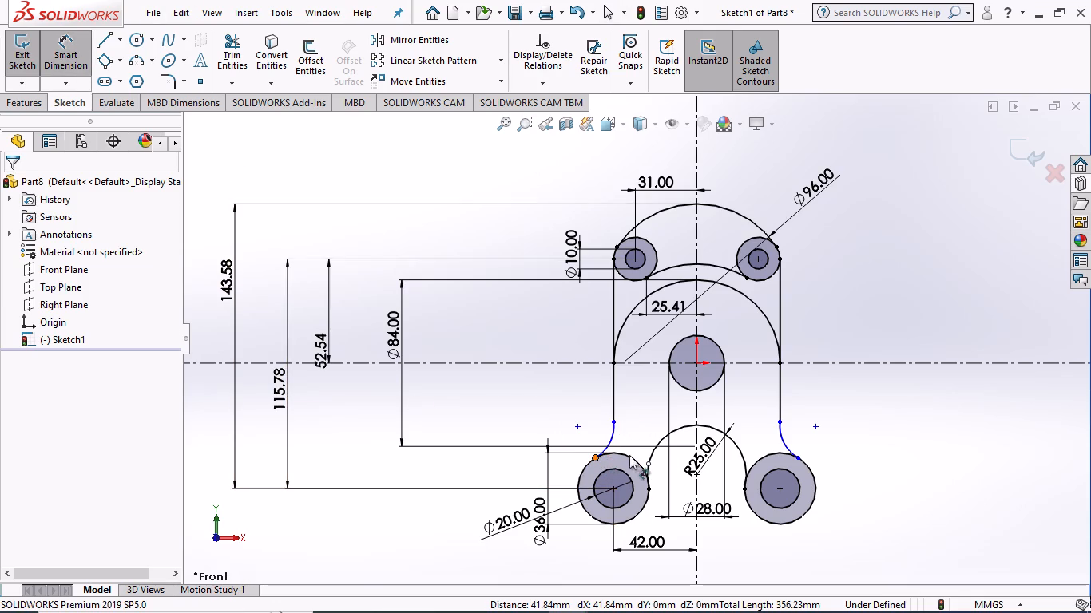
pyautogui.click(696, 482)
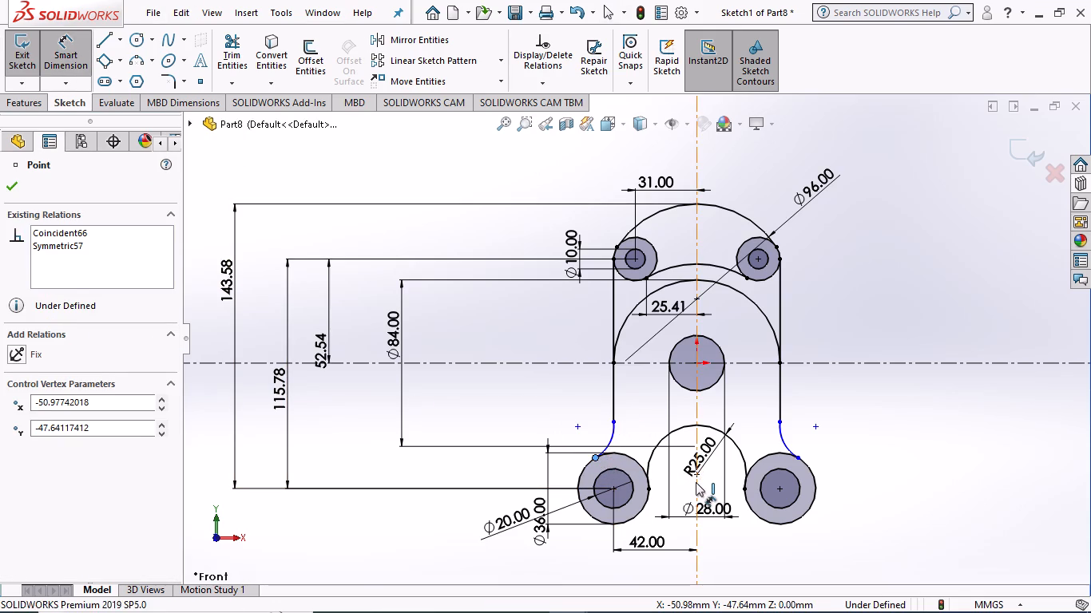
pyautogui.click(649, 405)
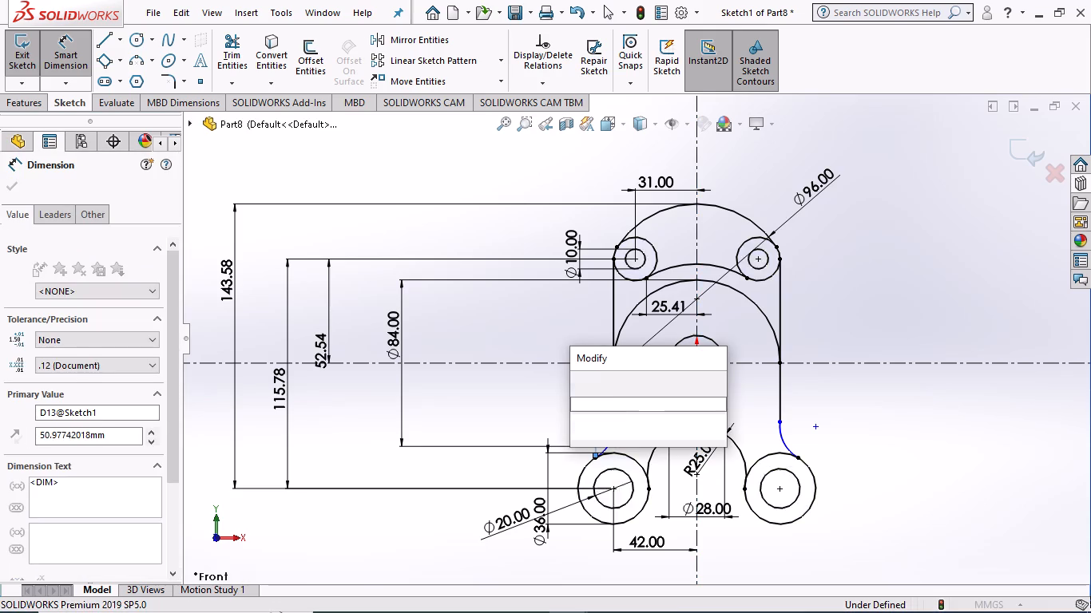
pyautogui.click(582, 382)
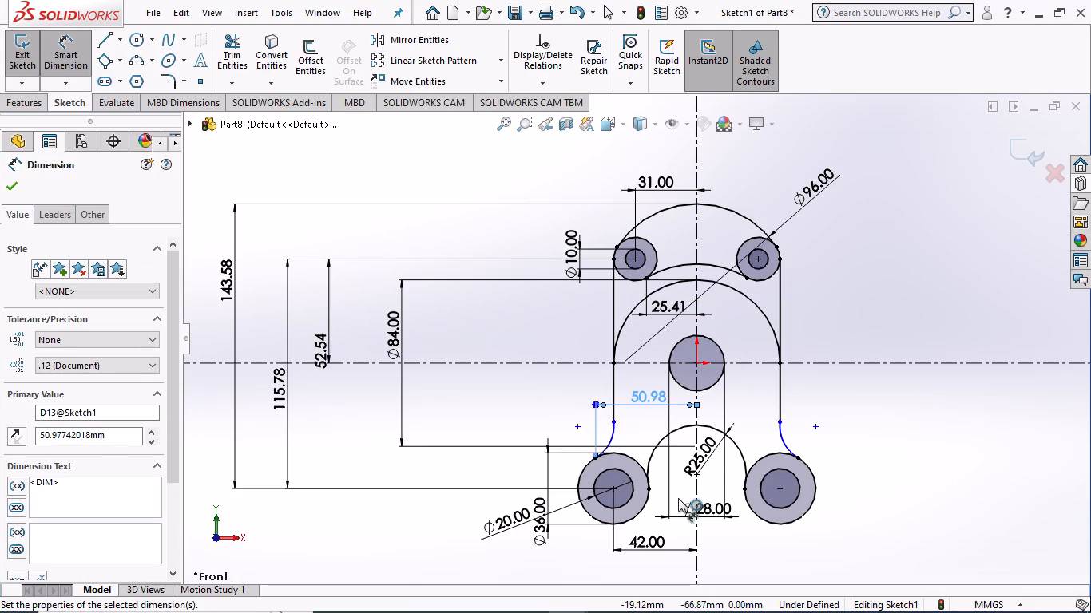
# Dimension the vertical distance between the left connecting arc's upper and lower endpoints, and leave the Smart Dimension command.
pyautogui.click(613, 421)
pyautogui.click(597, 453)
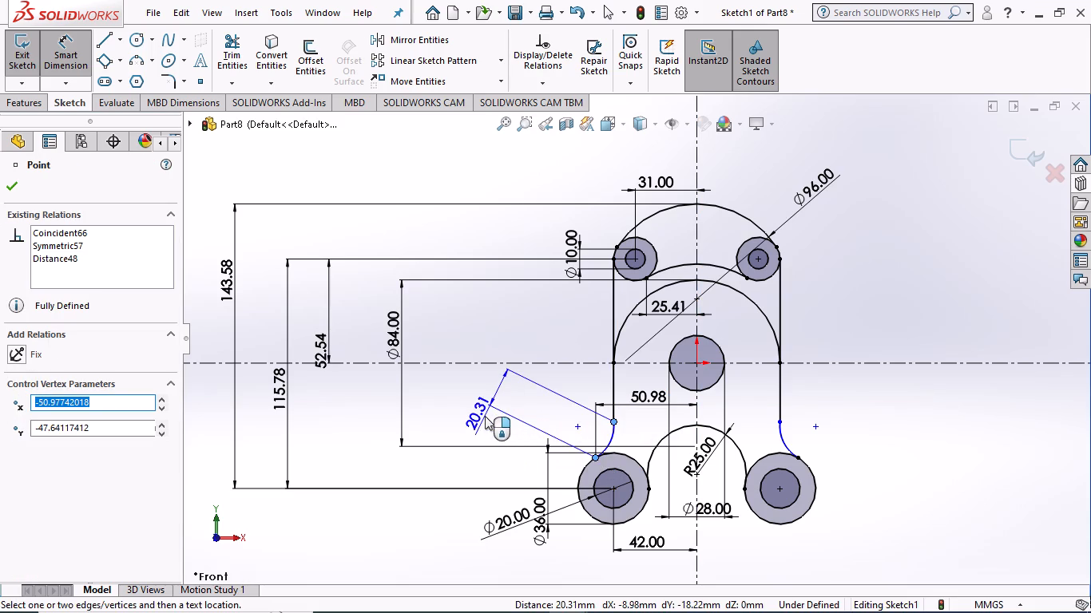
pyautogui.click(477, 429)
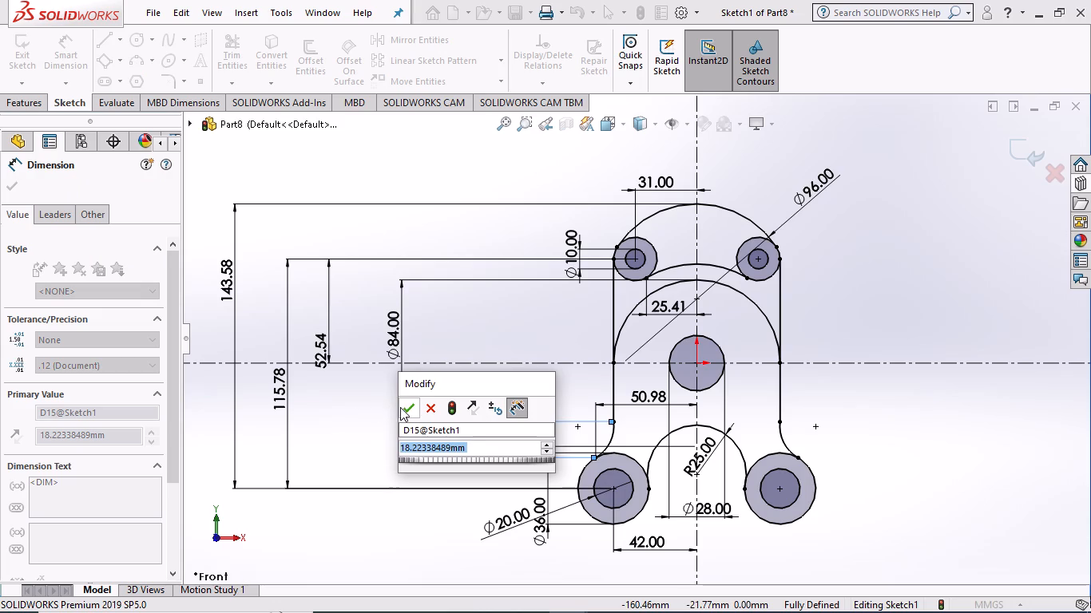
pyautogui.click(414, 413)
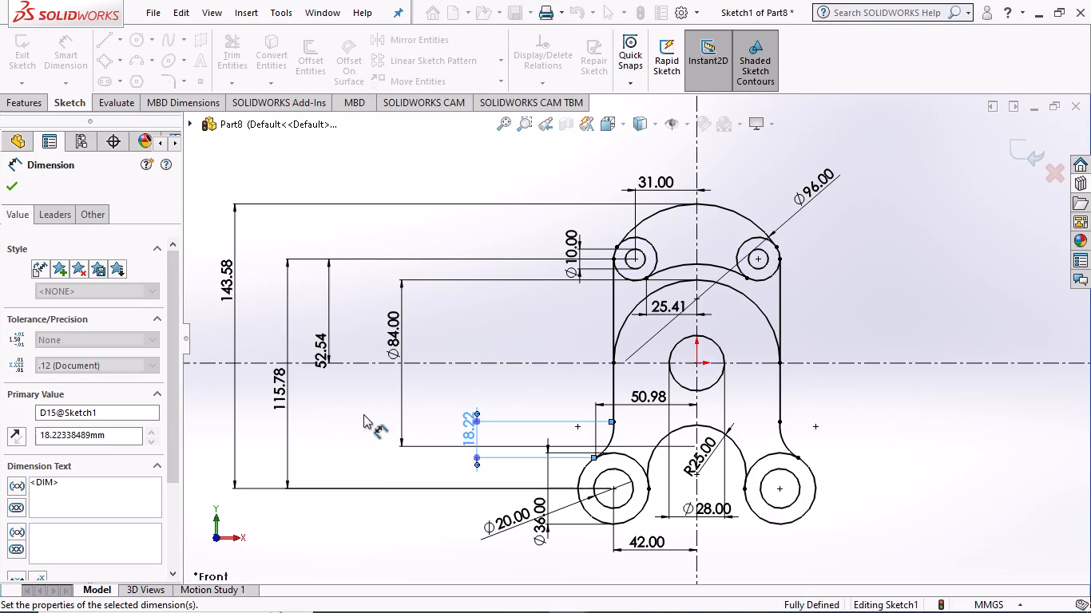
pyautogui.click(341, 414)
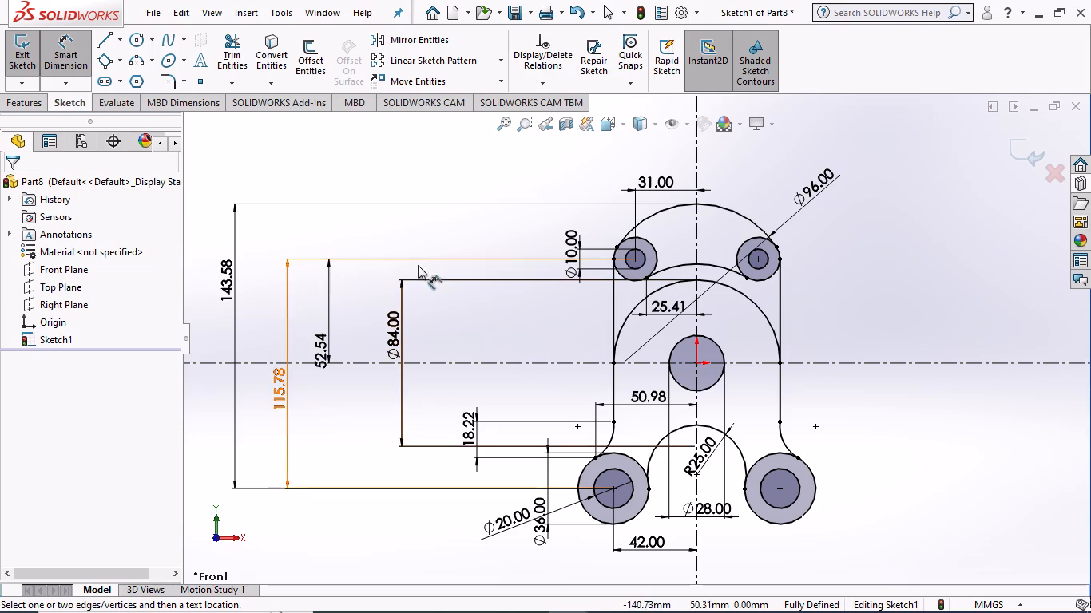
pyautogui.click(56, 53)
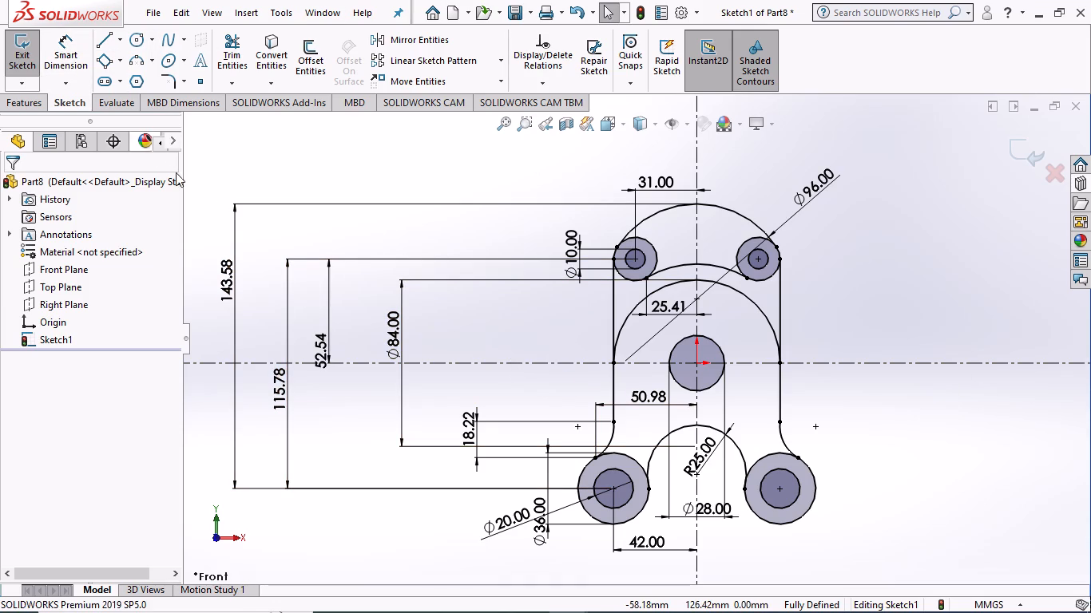
# Delete the flange profile's circles, arcs, side lines and their dimensions, leaving the top 96 mm arc and both centerlines.
pyautogui.scroll(1, 430, 335)
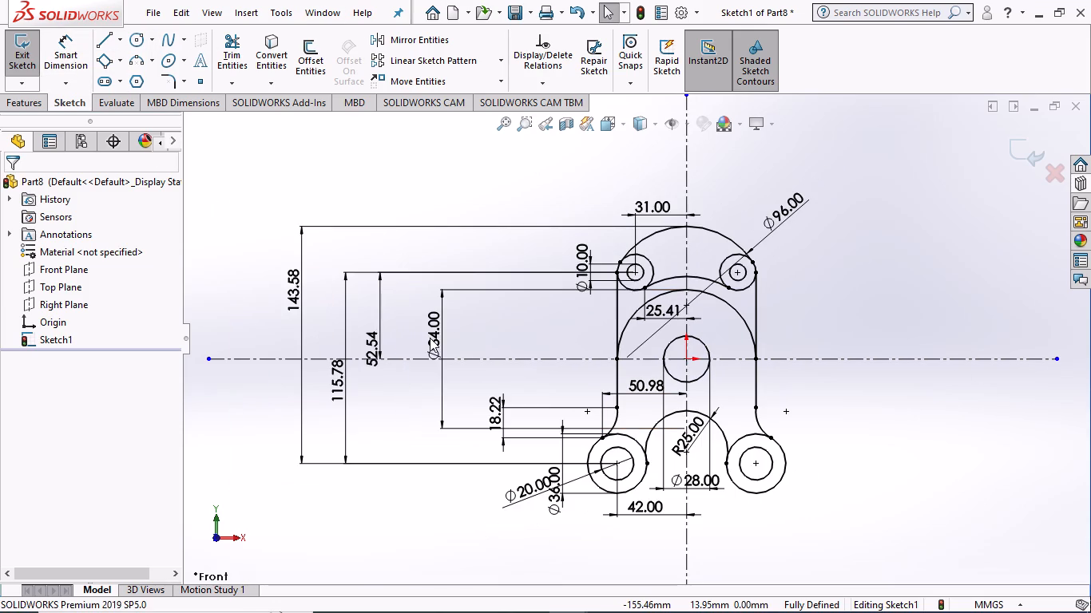
pyautogui.scroll(1, 430, 338)
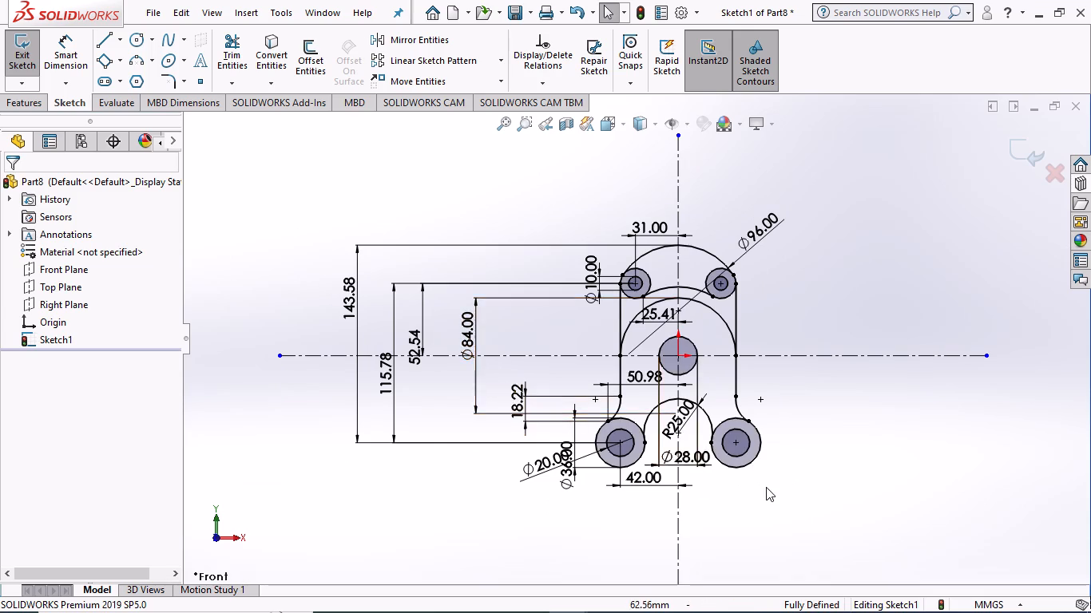
pyautogui.scroll(2, 766, 487)
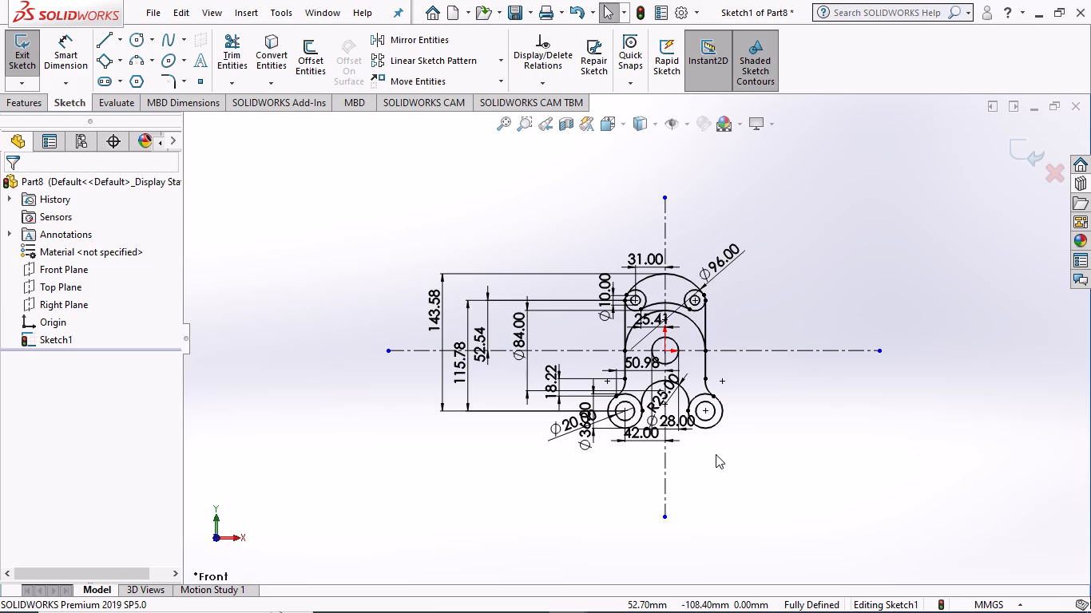
pyautogui.scroll(-1, 357, 218)
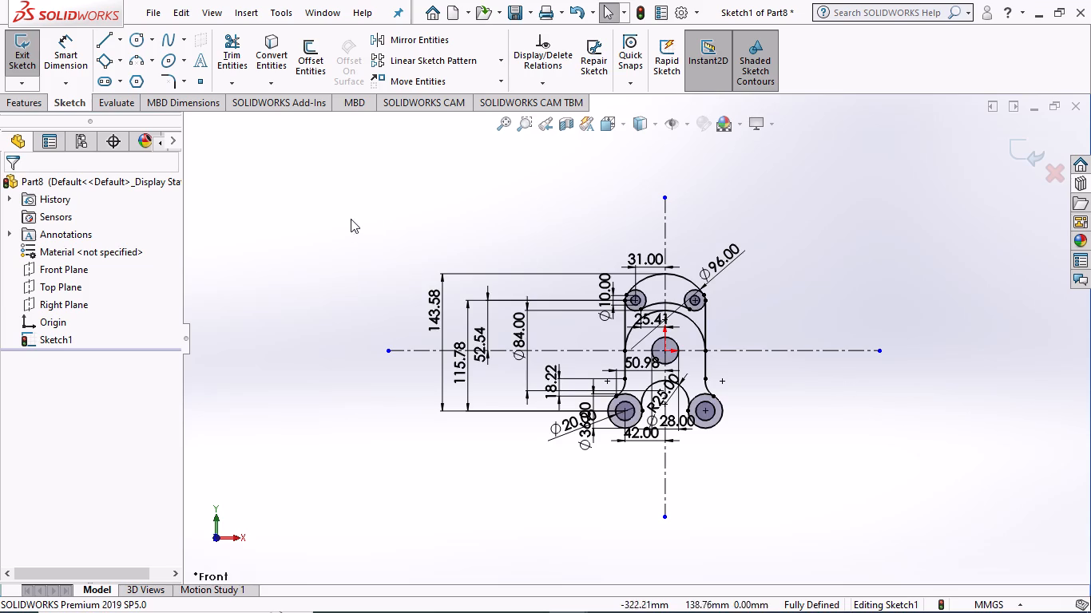
pyautogui.moveTo(319, 294); pyautogui.dragTo(879, 180)
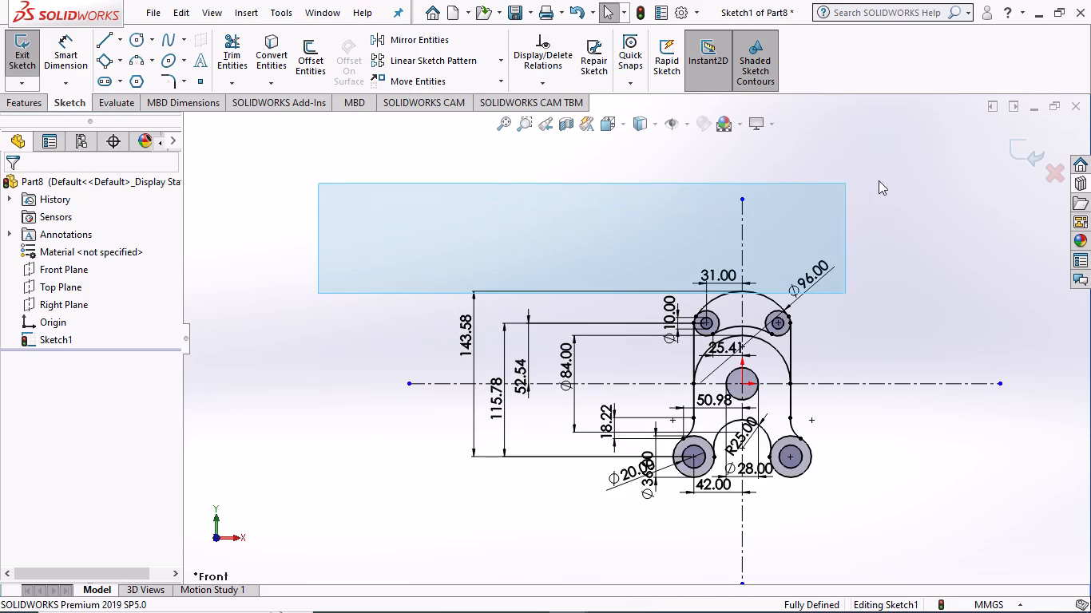
pyautogui.moveTo(879, 180); pyautogui.dragTo(944, 533)
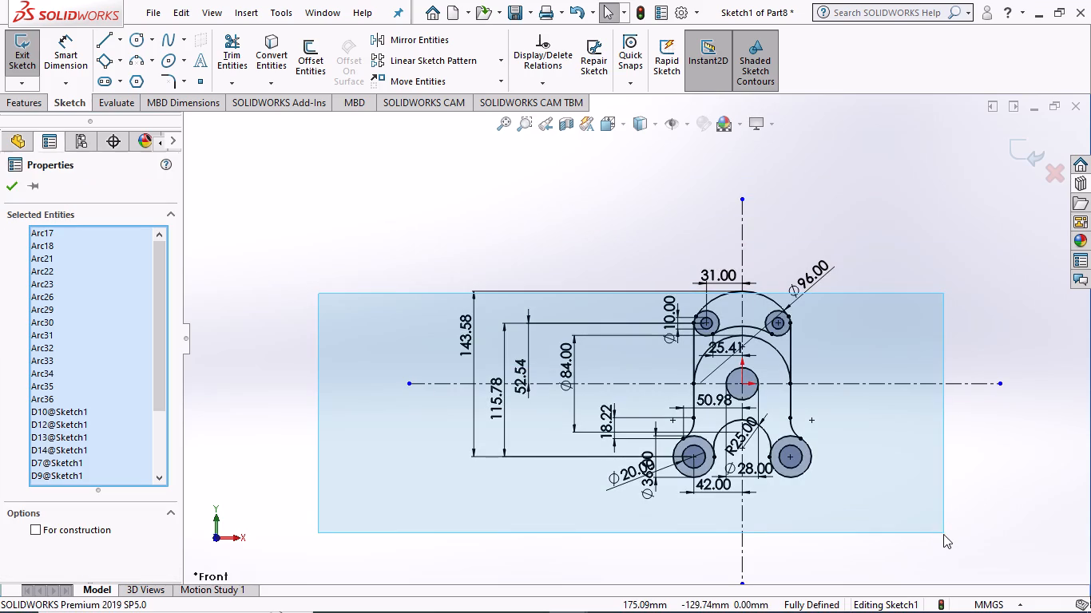
pyautogui.rightClick(760, 404)
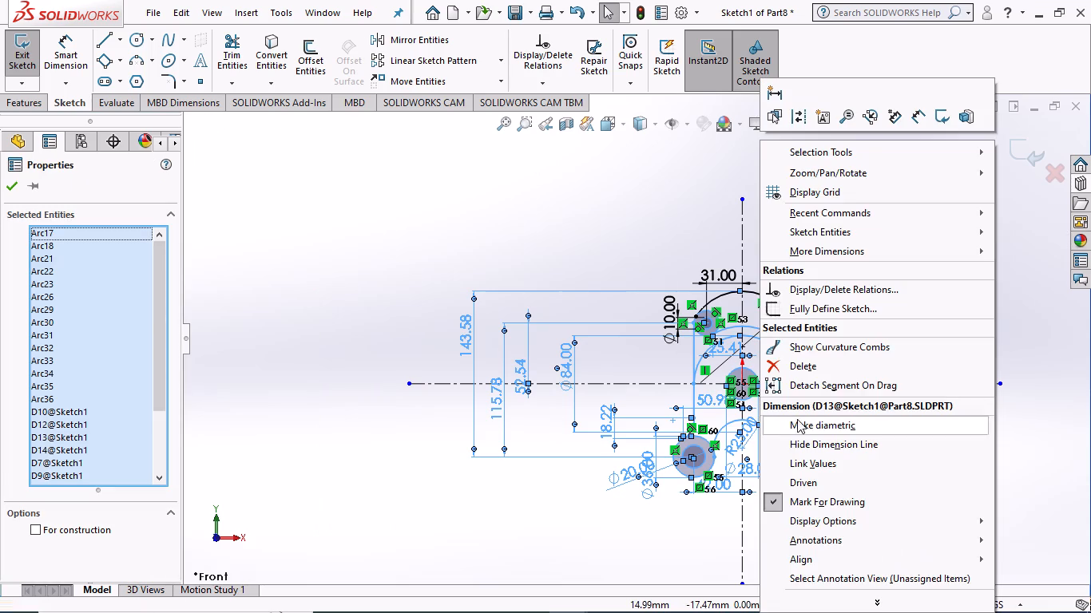
pyautogui.click(839, 367)
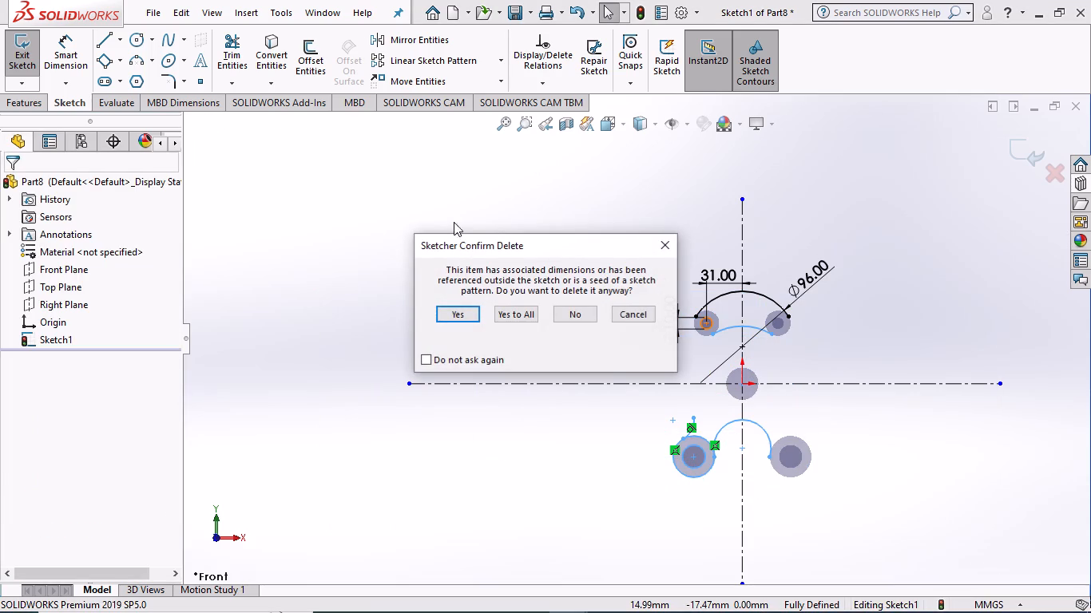
pyautogui.click(446, 312)
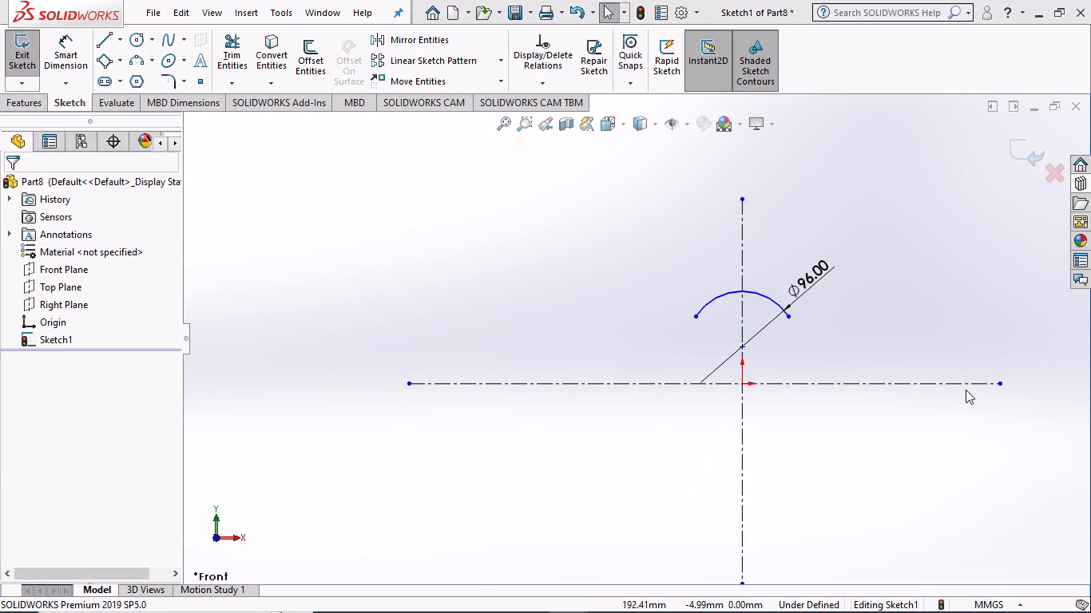
# Delete the remaining top arc and its 96 mm diameter dimension, keeping only the two centerlines.
pyautogui.scroll(2, 966, 389)
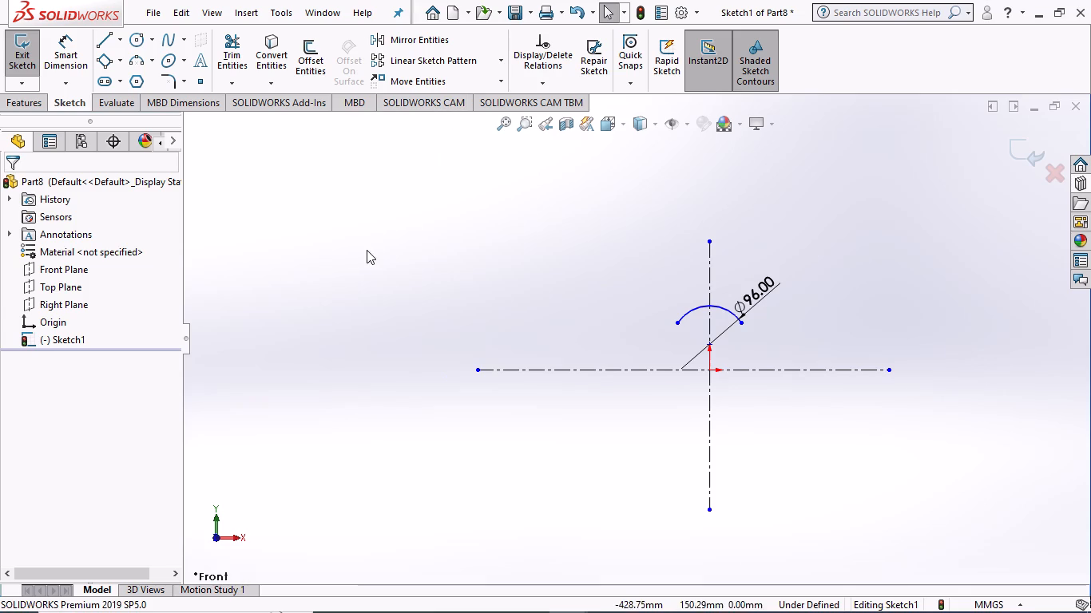
pyautogui.rightClick(726, 304)
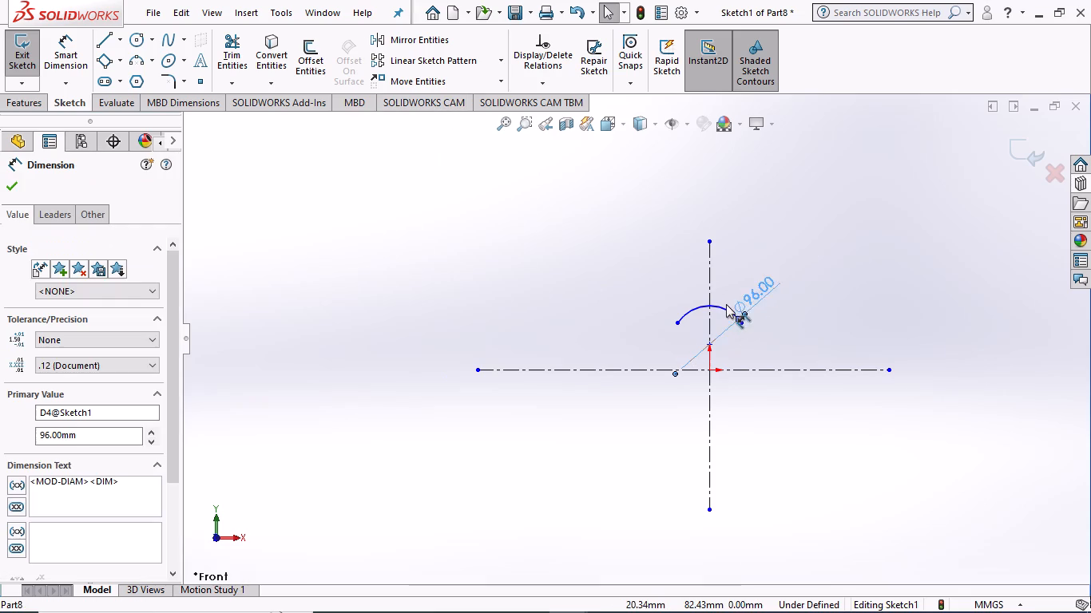
pyautogui.click(743, 432)
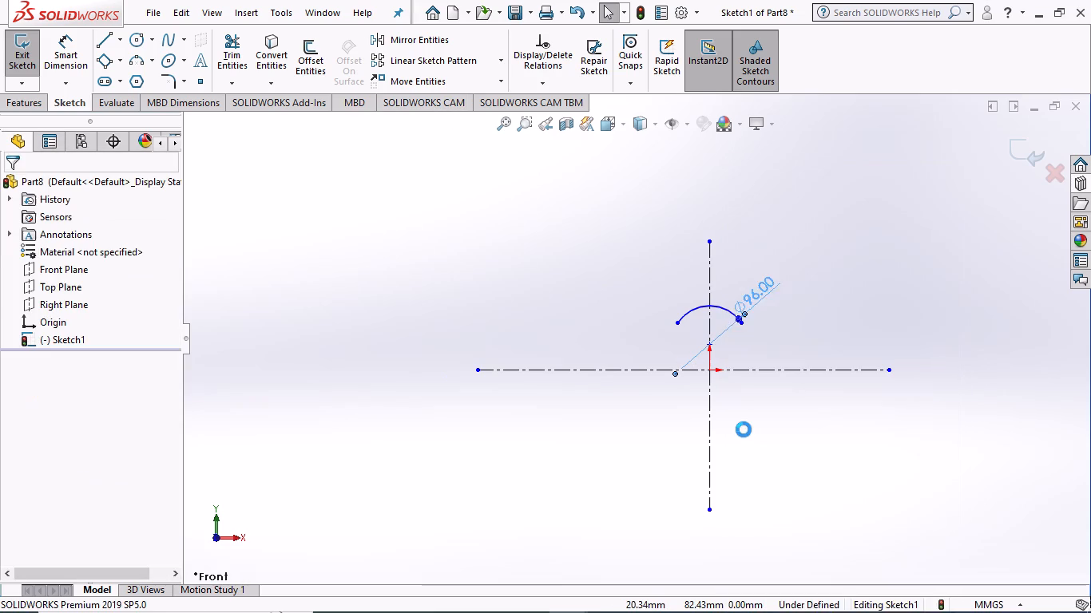
pyautogui.rightClick(730, 310)
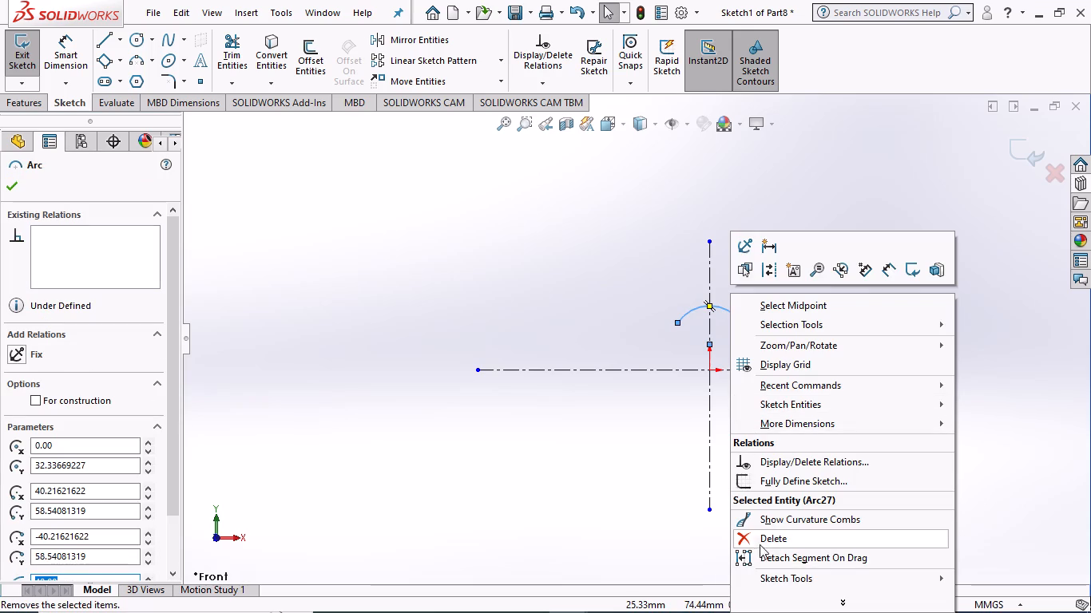
pyautogui.click(760, 540)
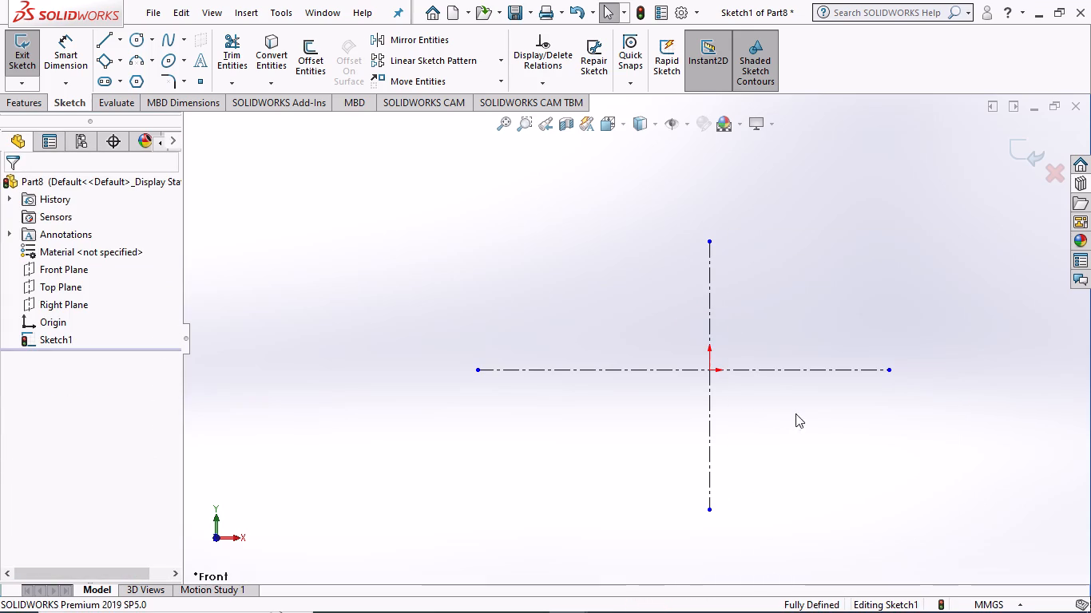
# Sketch two concentric circles centered on the origin, with radii of about 52 mm and about 92 mm.
pyautogui.scroll(-1, 823, 433)
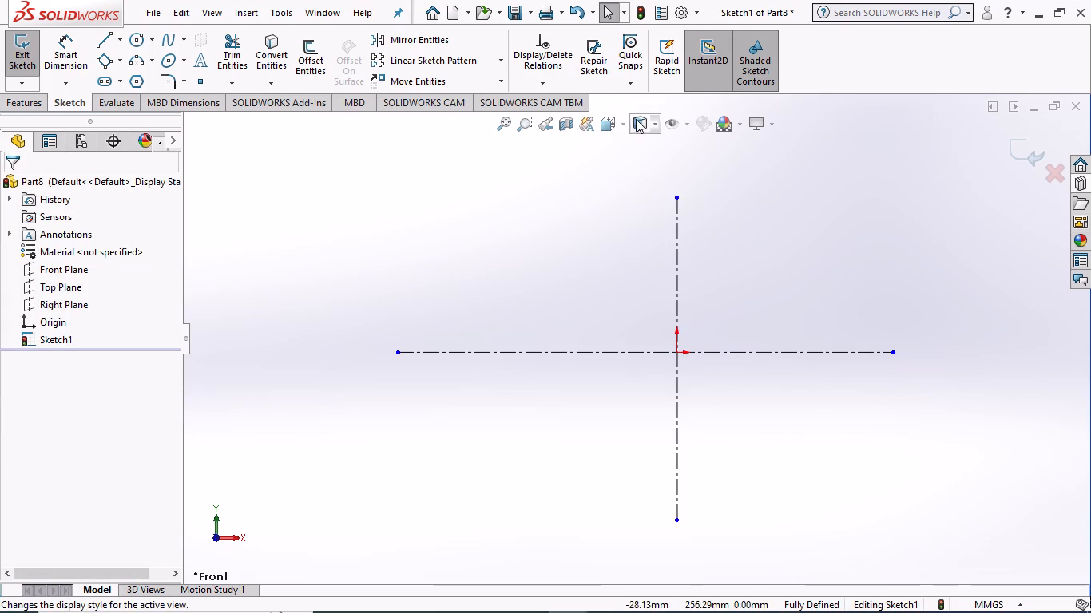
pyautogui.click(625, 120)
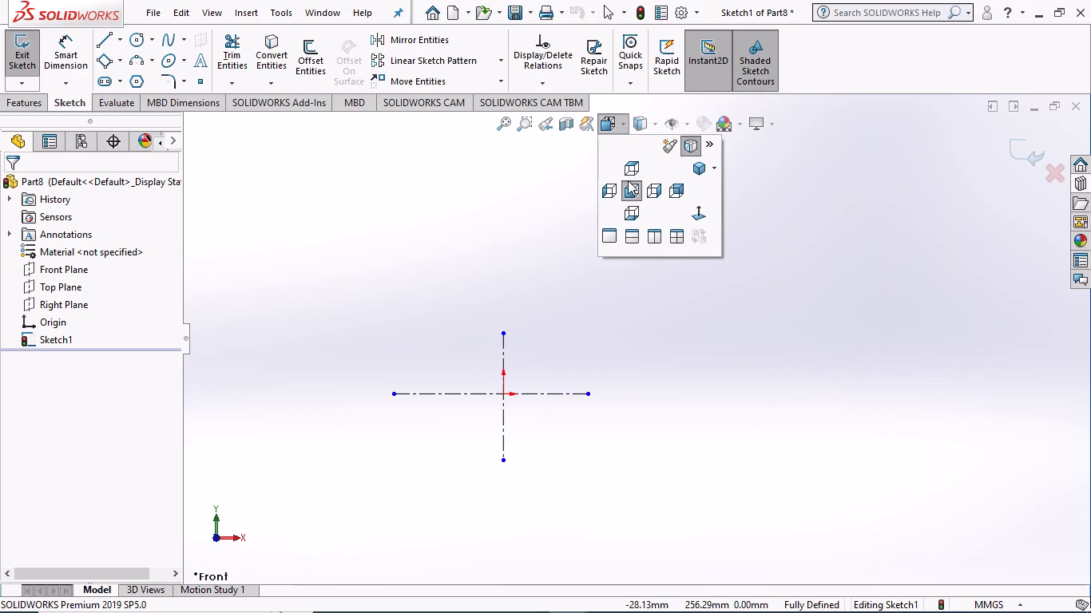
pyautogui.click(634, 190)
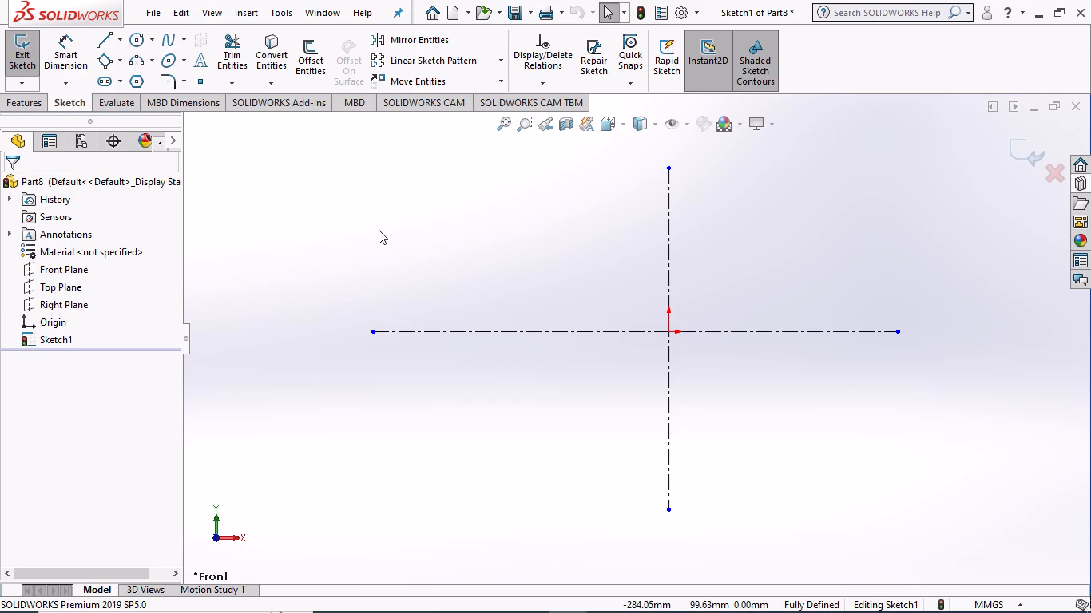
pyautogui.click(137, 43)
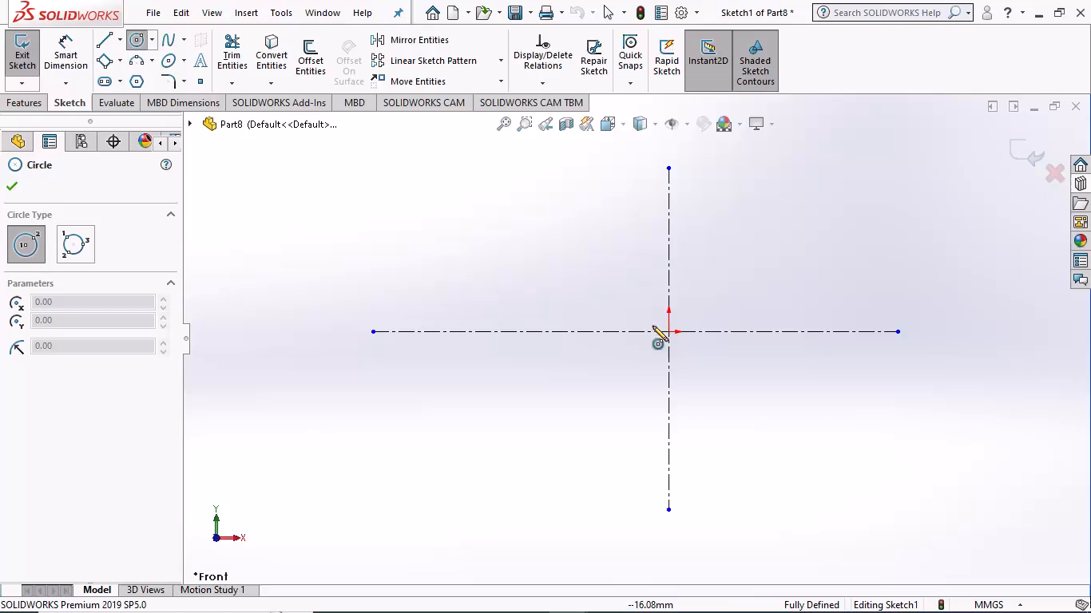
pyautogui.click(668, 332)
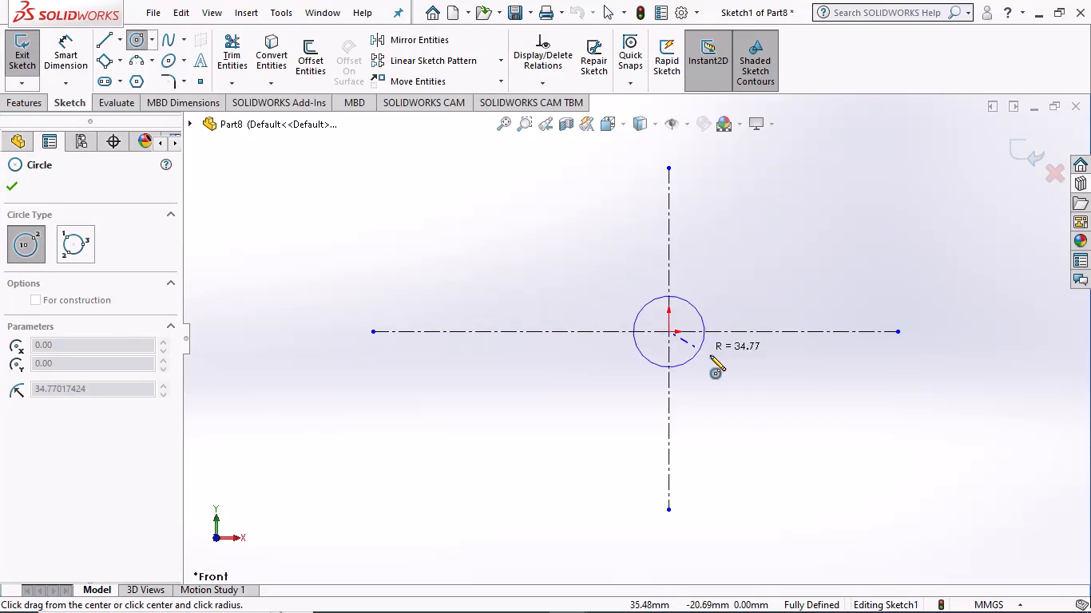
pyautogui.click(716, 356)
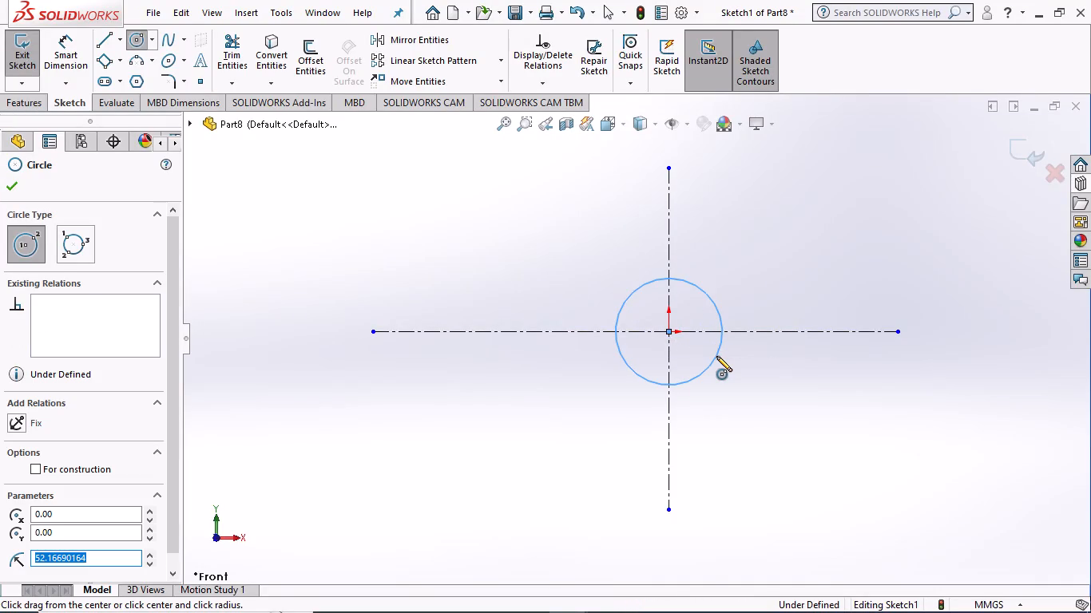
pyautogui.click(669, 331)
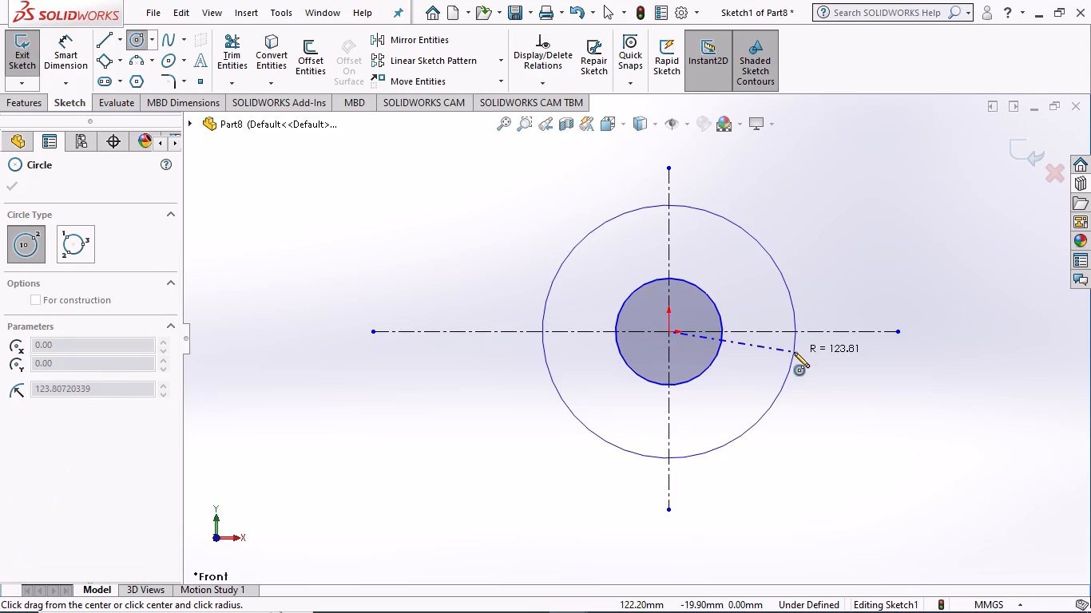
pyautogui.click(760, 352)
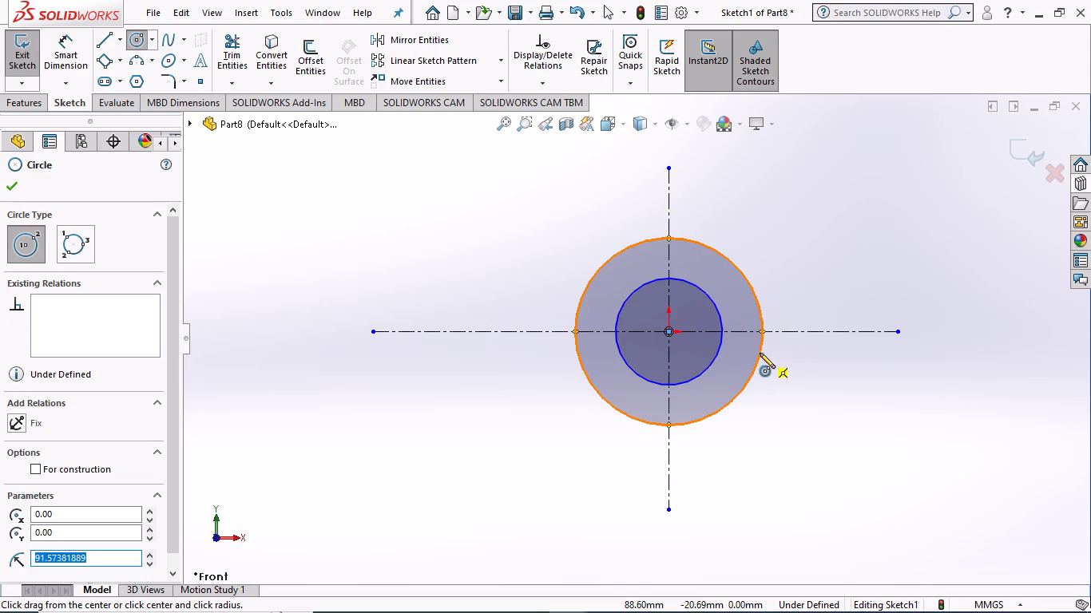
pyautogui.press('Escape')
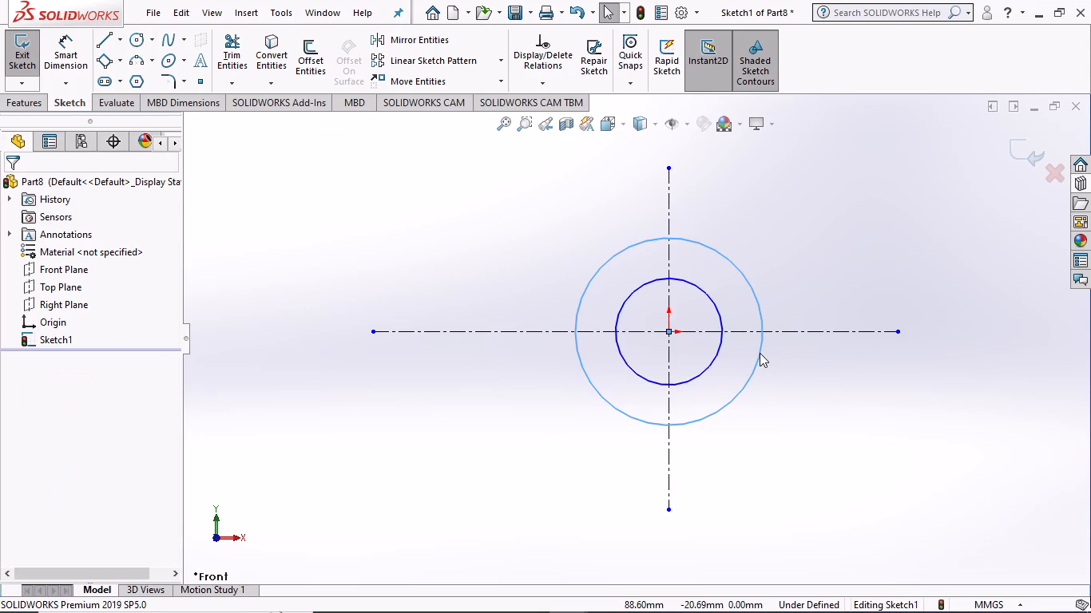
# Dimension the inner concentric circle's diameter as 40 mm.
pyautogui.click(65, 51)
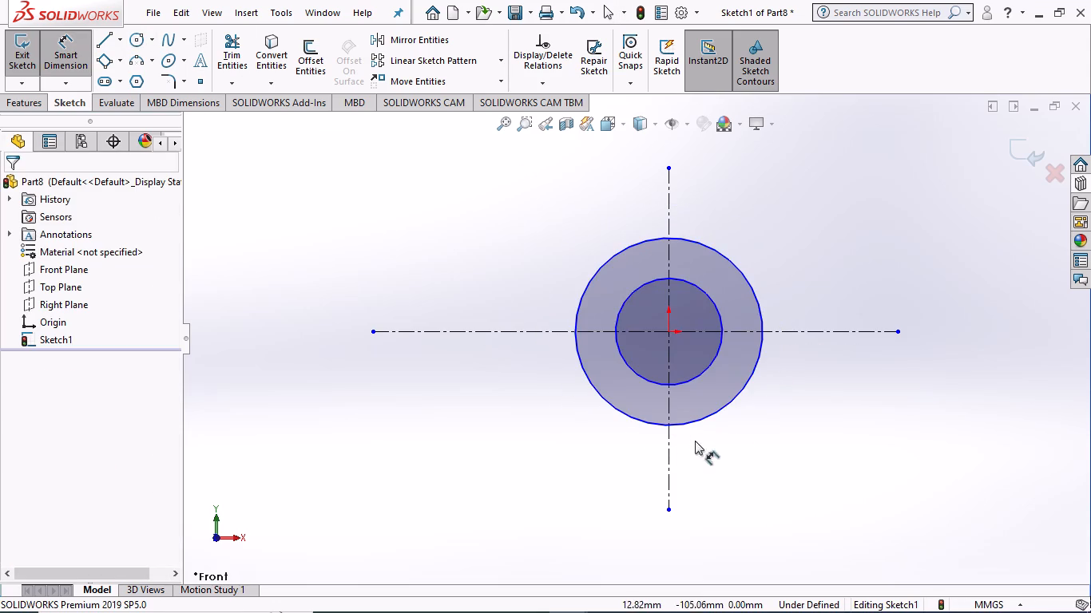
pyautogui.click(688, 381)
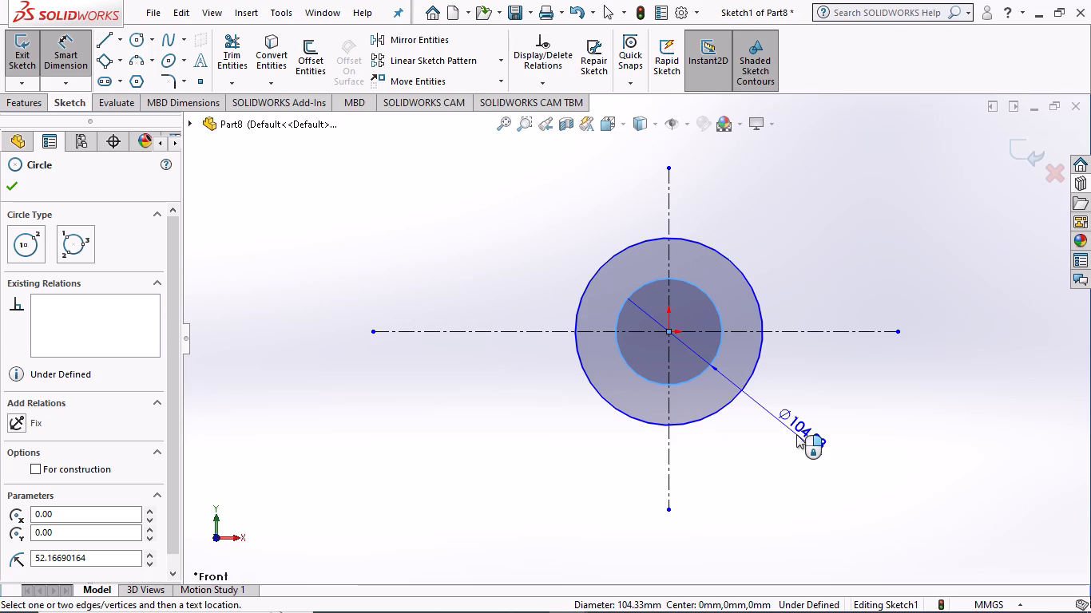
pyautogui.click(796, 434)
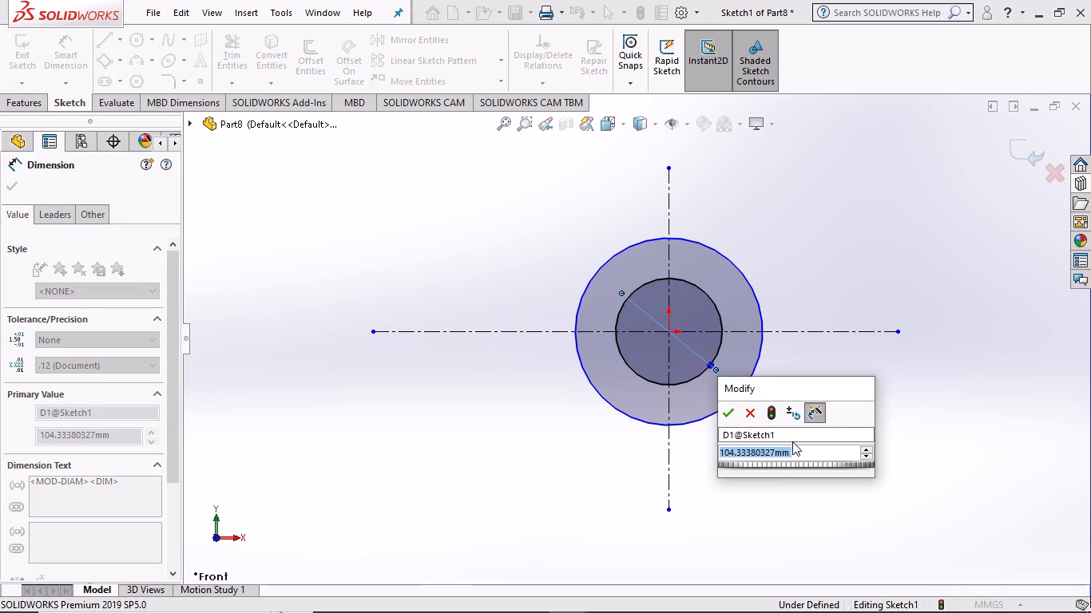
pyautogui.write('40')
pyautogui.press('Return')
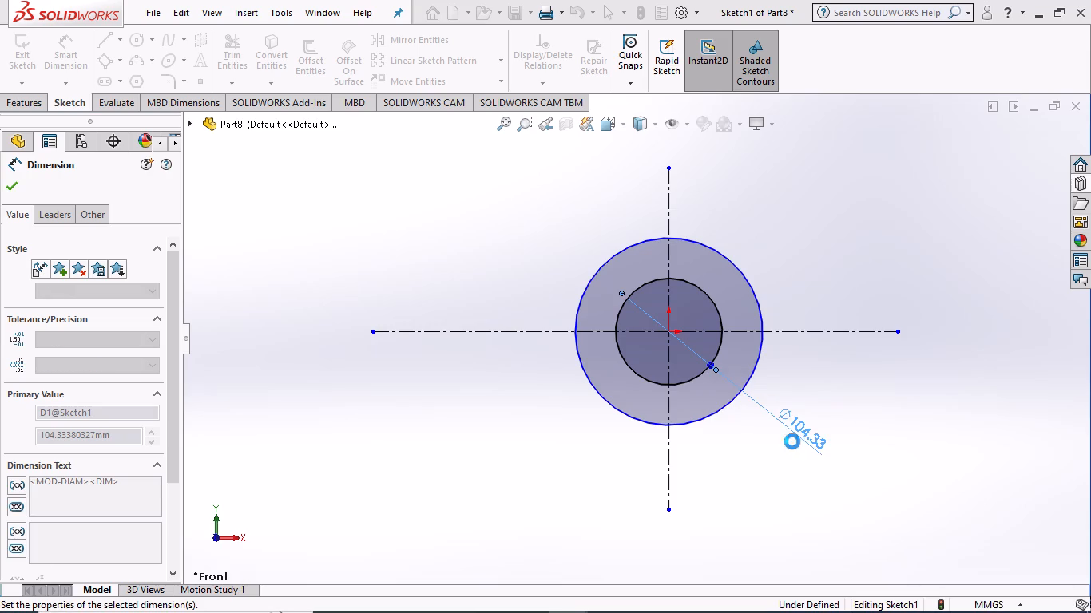
# Dimension the outer concentric circle's diameter as 6 mm, placing the dimension beside the circle on the side opposite the 40 mm dimension.
pyautogui.click(581, 294)
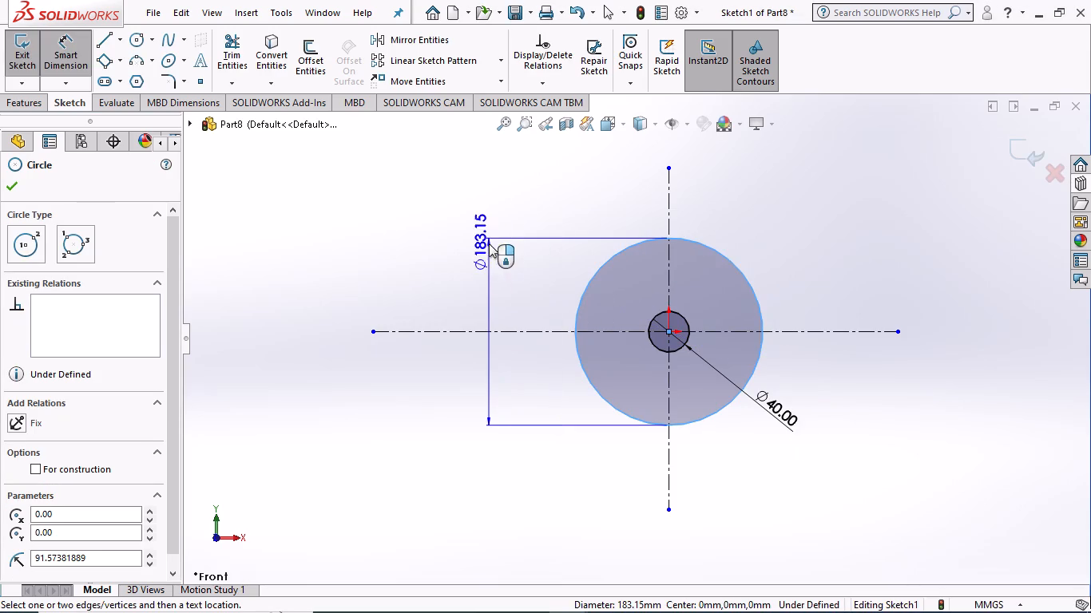
pyautogui.click(515, 299)
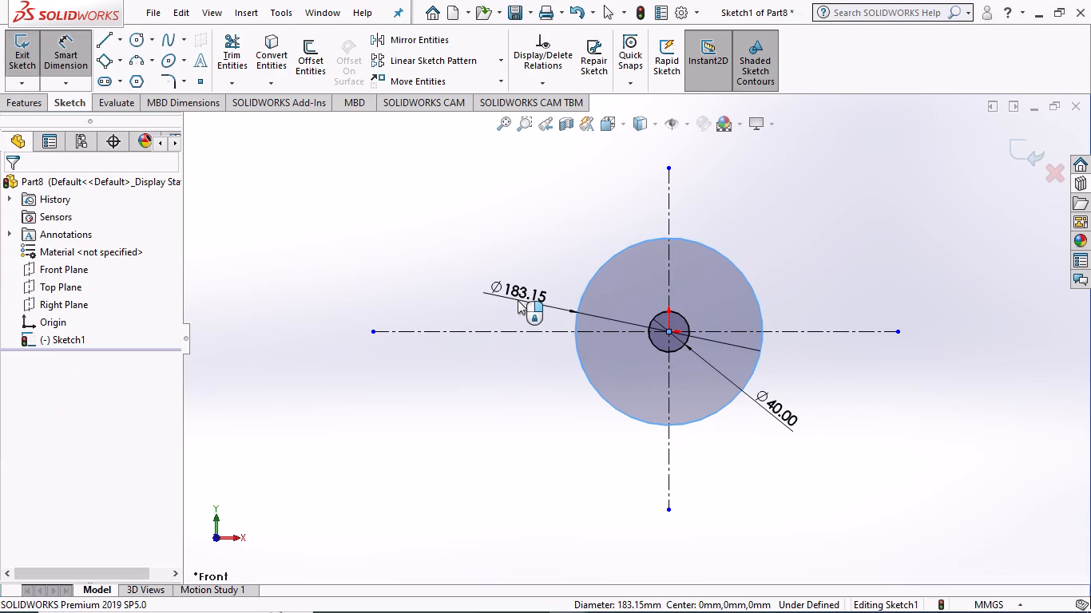
pyautogui.press('6')
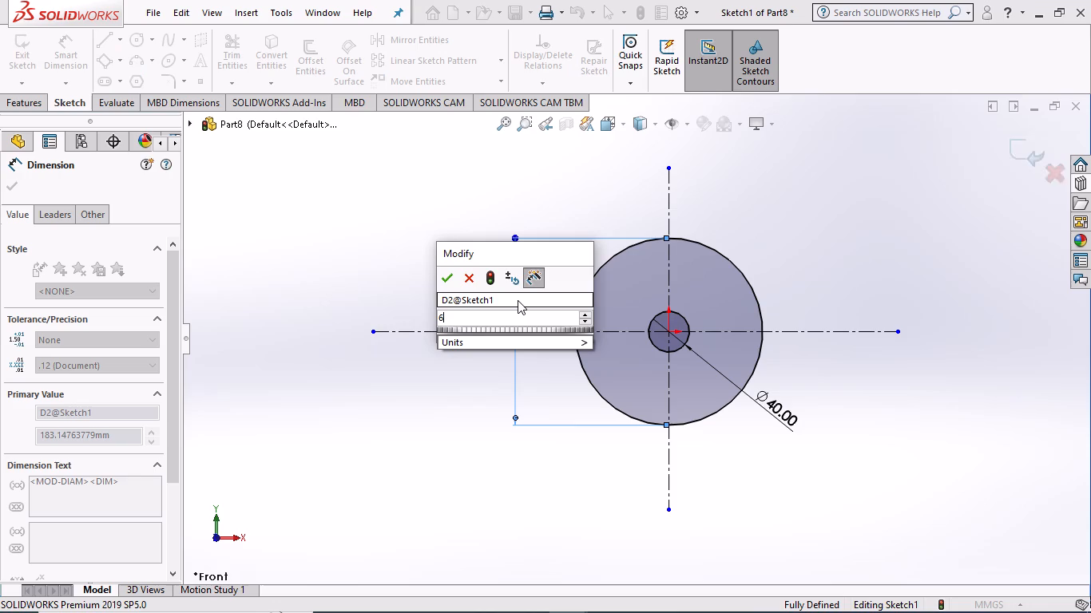
pyautogui.press('Return')
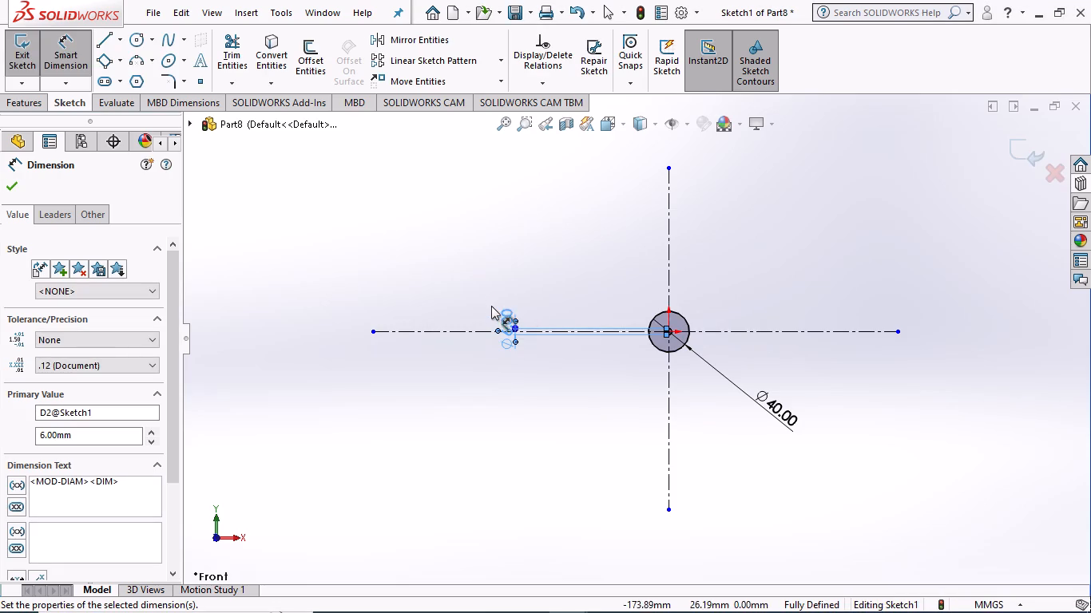
pyautogui.click(442, 259)
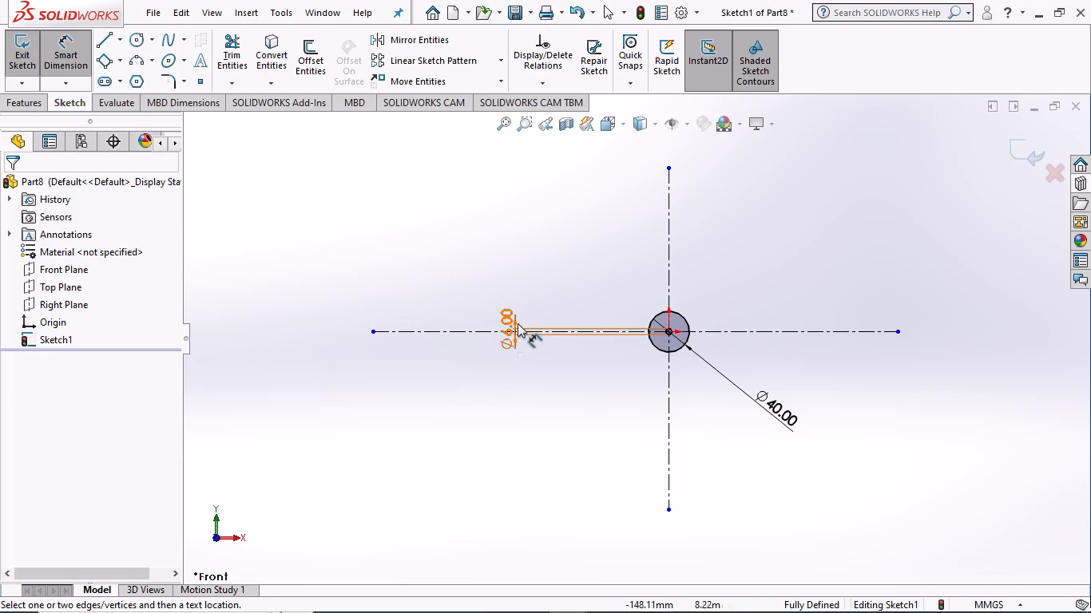
# Set the outer concentric circle's diameter to 64 mm and leave the Smart Dimension command.
pyautogui.rightClick(511, 318)
pyautogui.rightClick(511, 318)
pyautogui.rightClick(454, 263)
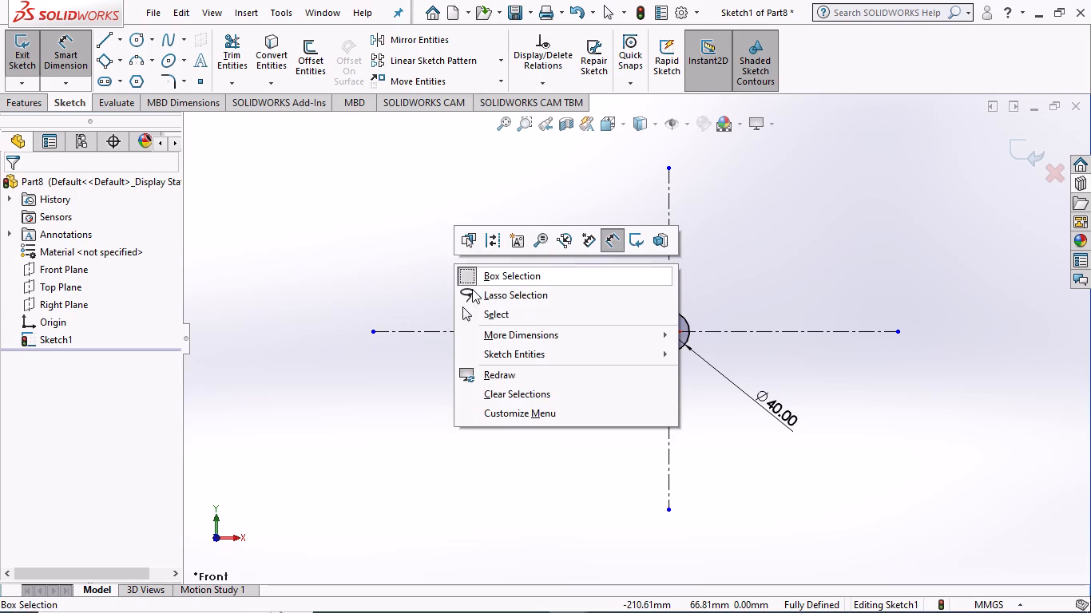
pyautogui.click(383, 211)
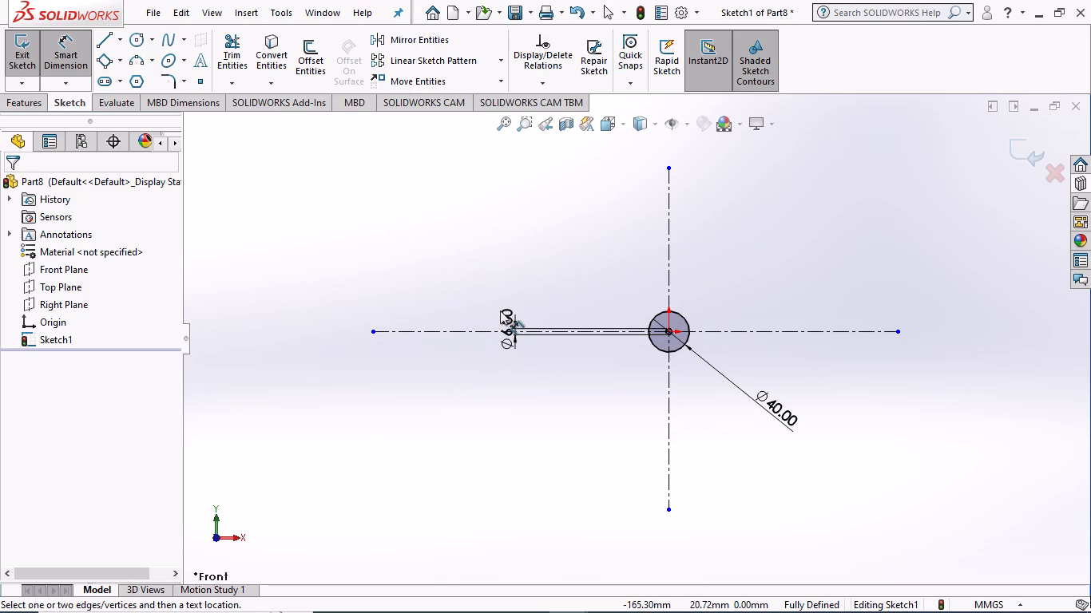
pyautogui.doubleClick(510, 315)
pyautogui.doubleClick(511, 315)
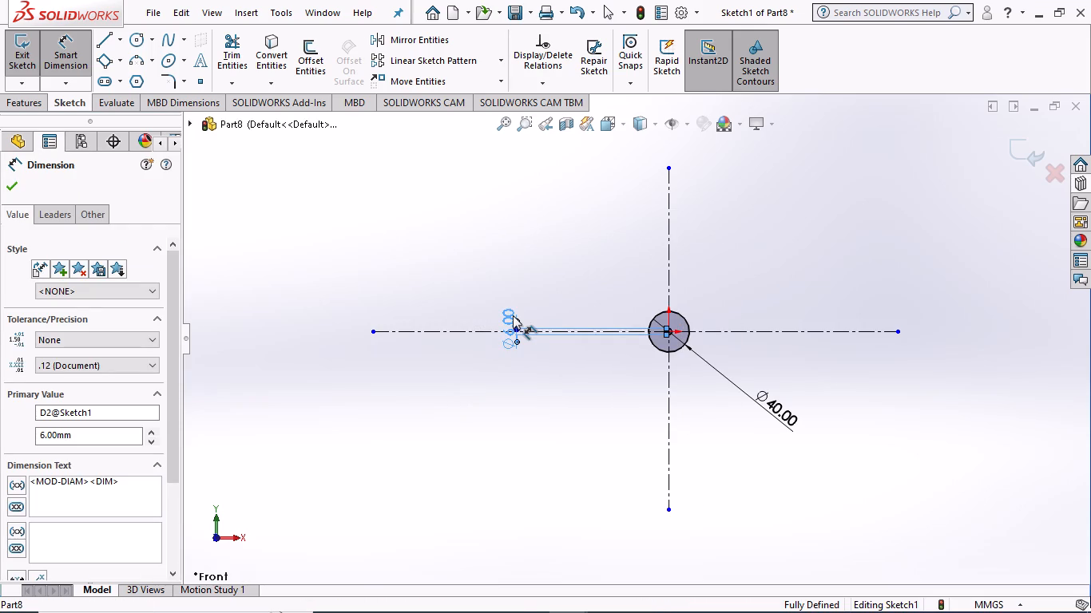
pyautogui.doubleClick(513, 315)
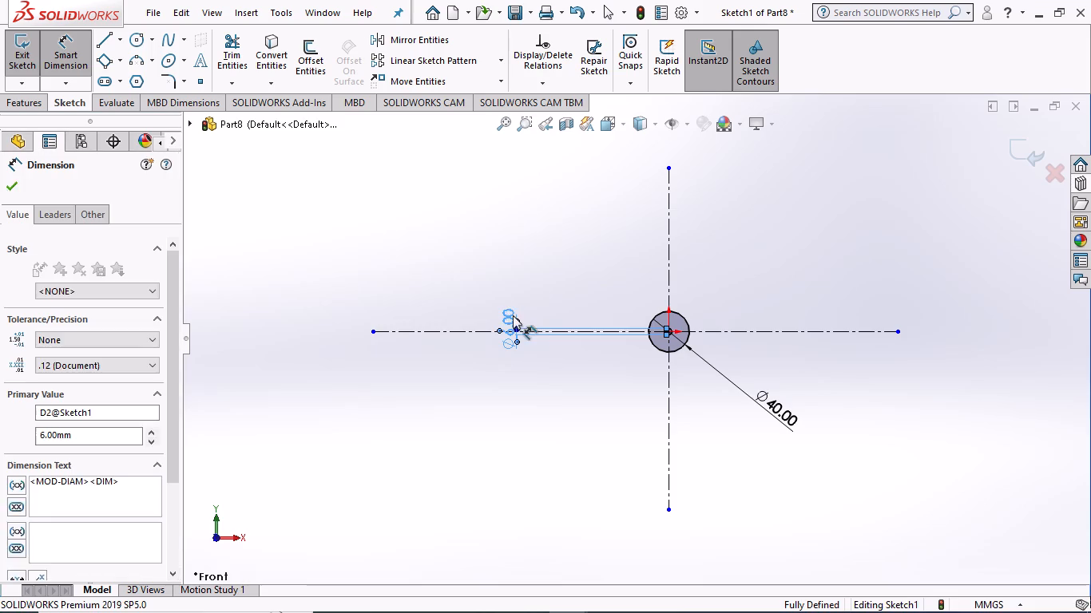
pyautogui.write('64')
pyautogui.press('Return')
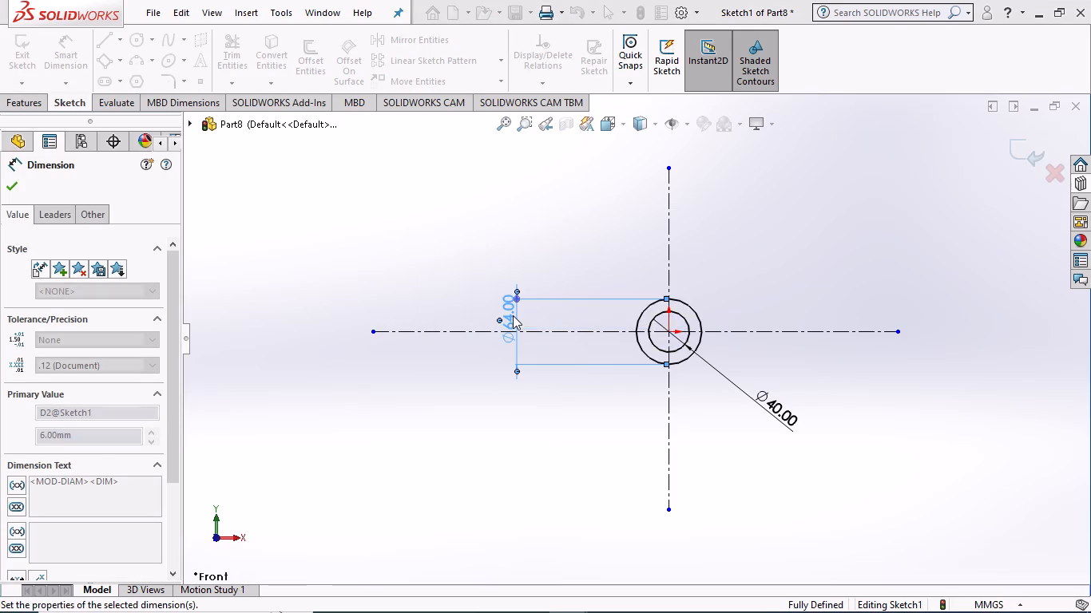
pyautogui.click(474, 244)
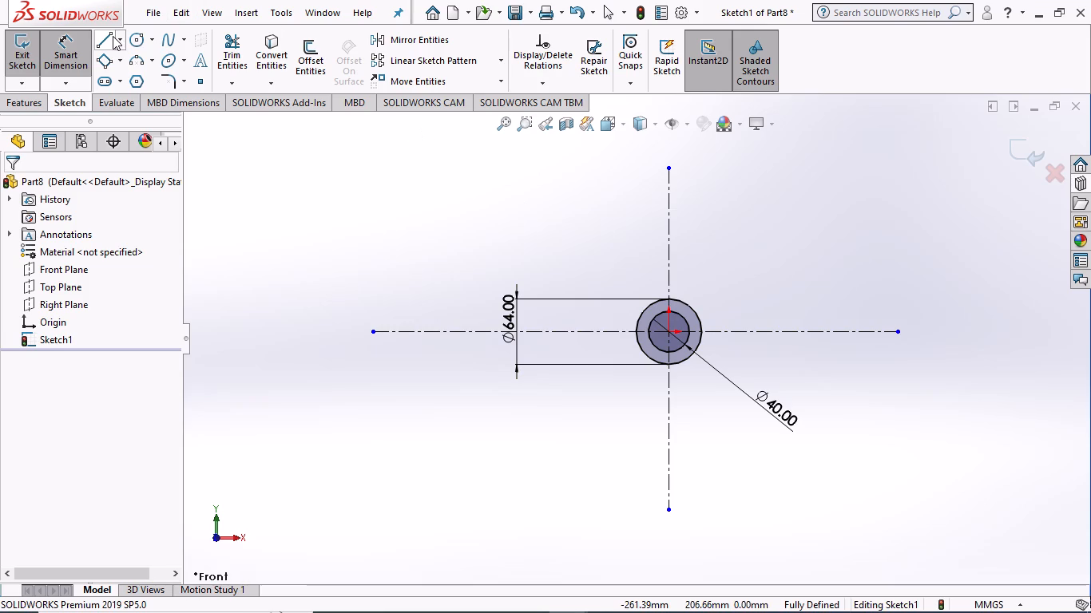
pyautogui.click(76, 42)
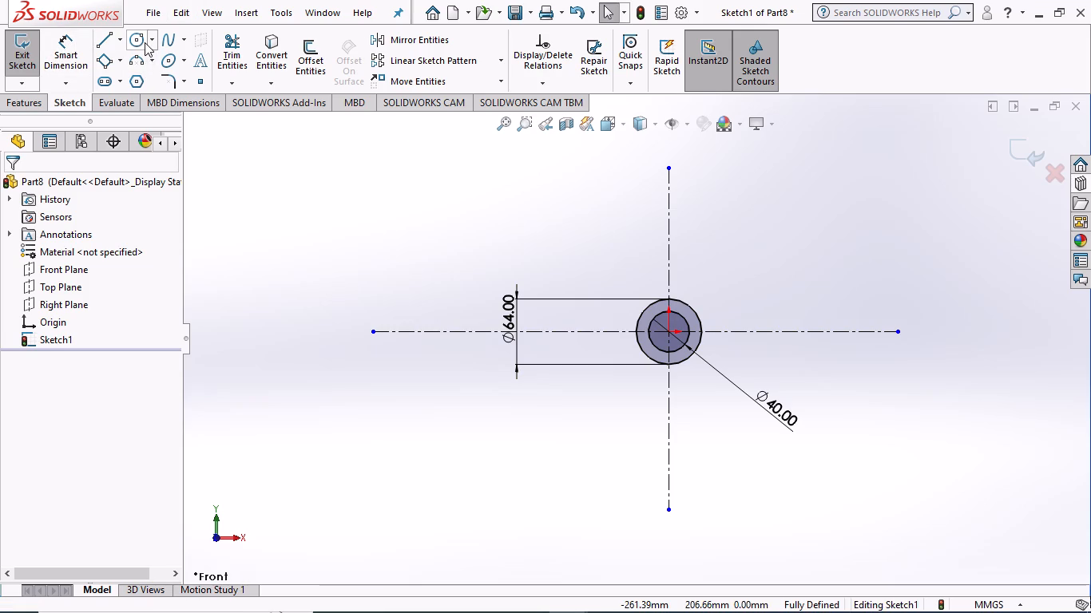
# Sketch a circle of about 19 mm radius centered on the horizontal centerline, about 81 mm to the right of the origin.
pyautogui.click(143, 42)
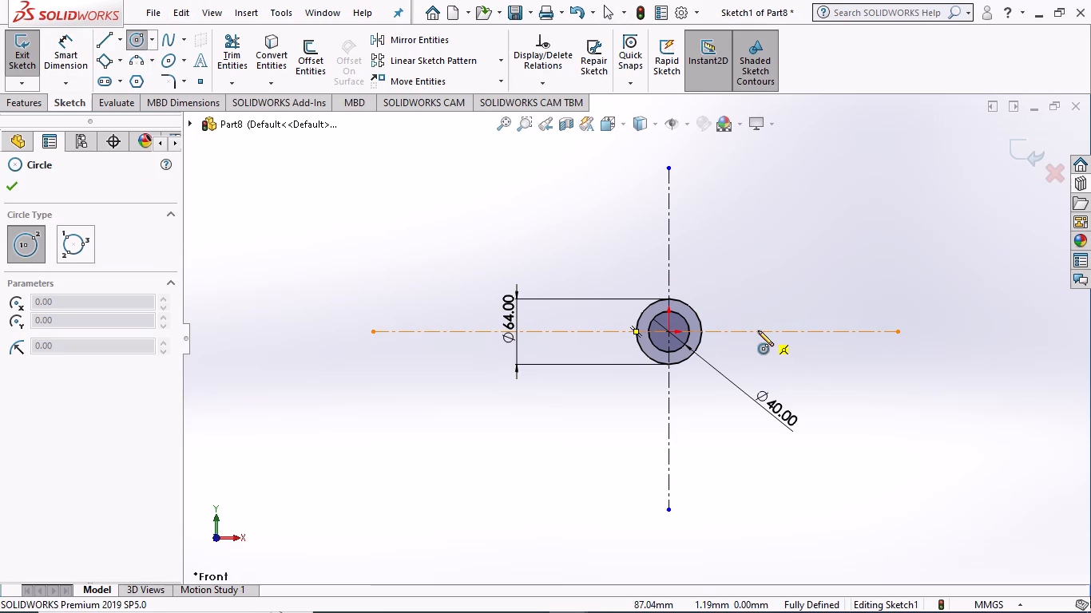
pyautogui.click(752, 330)
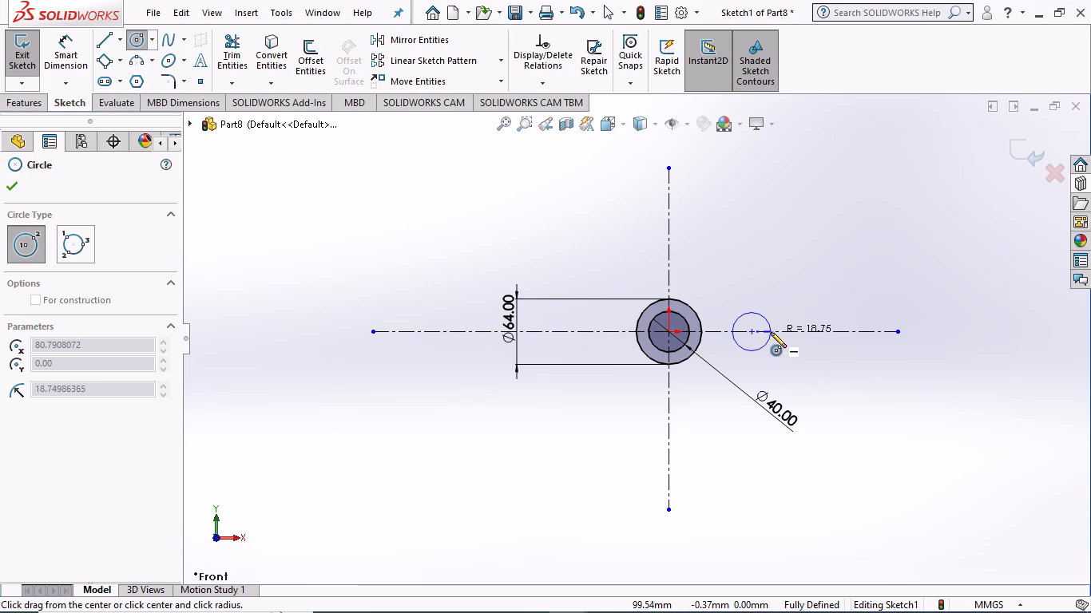
pyautogui.click(771, 332)
pyautogui.press('Escape')
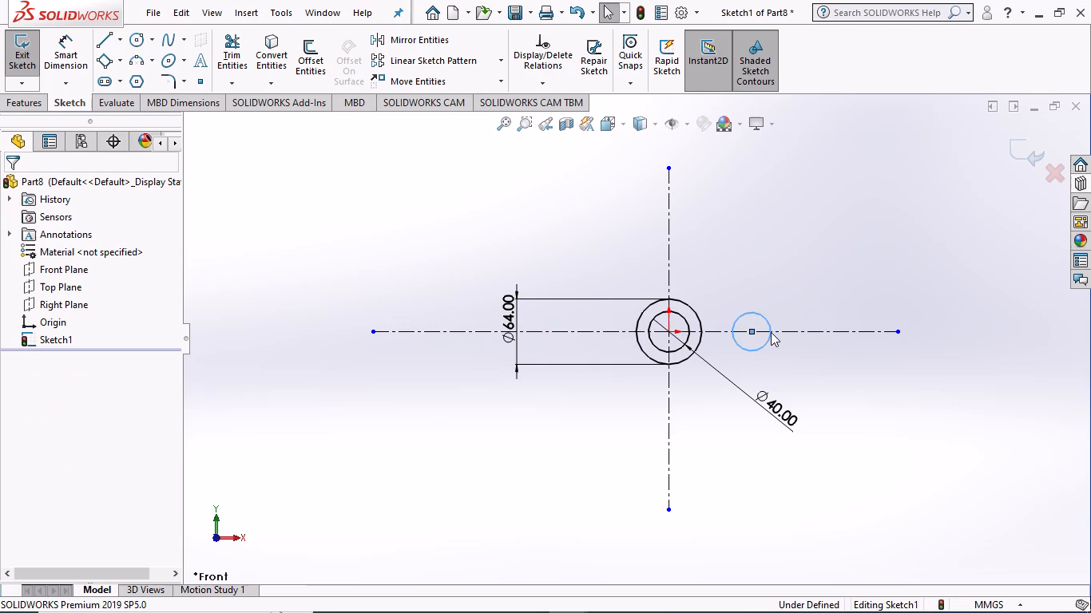
pyautogui.press('Escape')
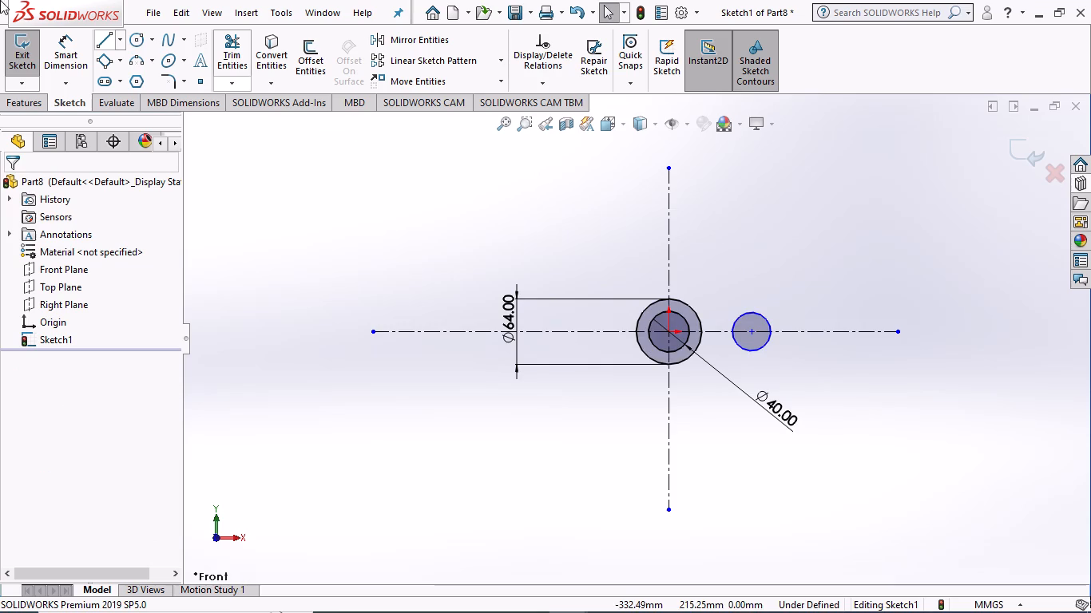
# Dimension the small circle on the horizontal centerline as 30 mm in diameter and leave the Smart Dimension command.
pyautogui.click(58, 67)
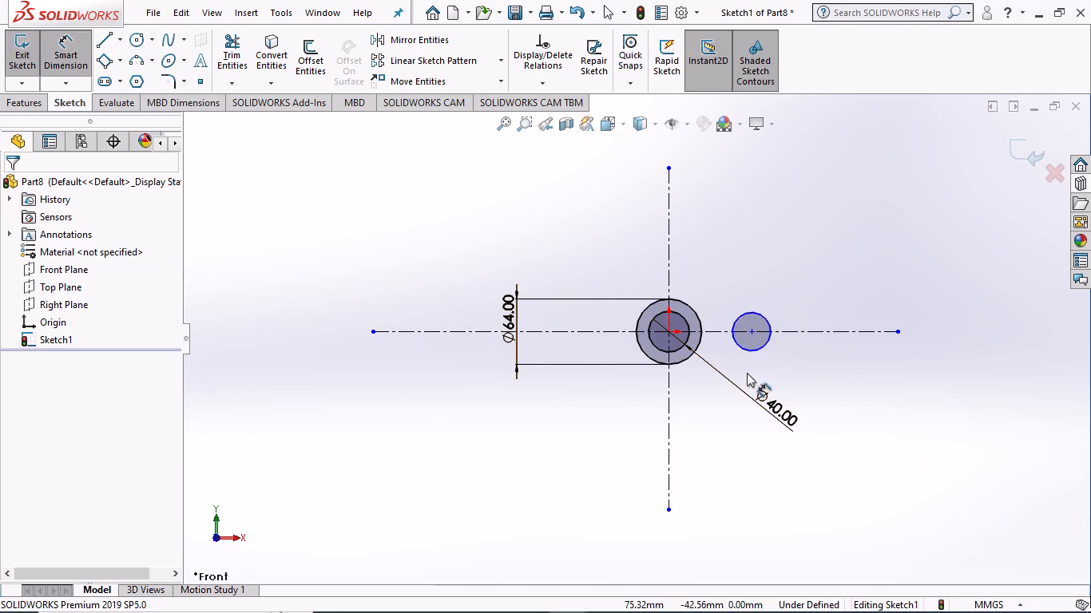
pyautogui.click(753, 354)
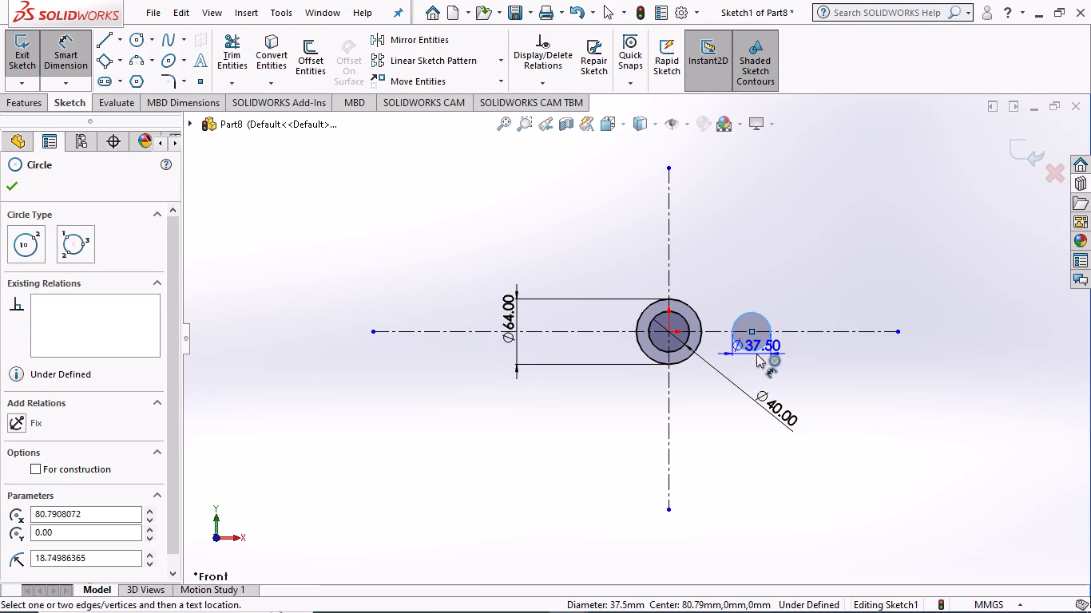
pyautogui.click(810, 369)
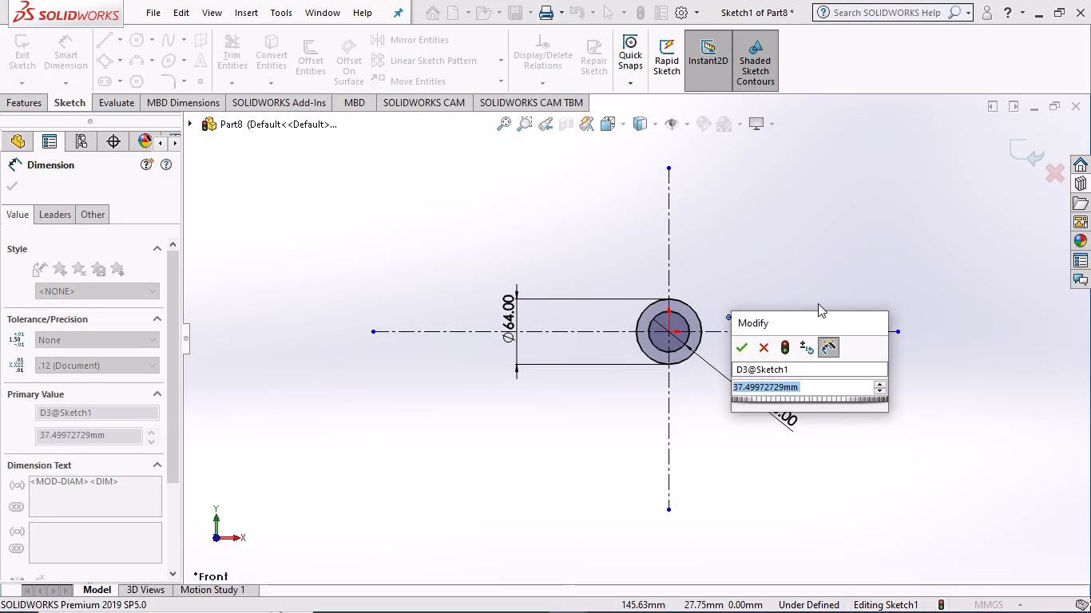
pyautogui.write('30')
pyautogui.press('Return')
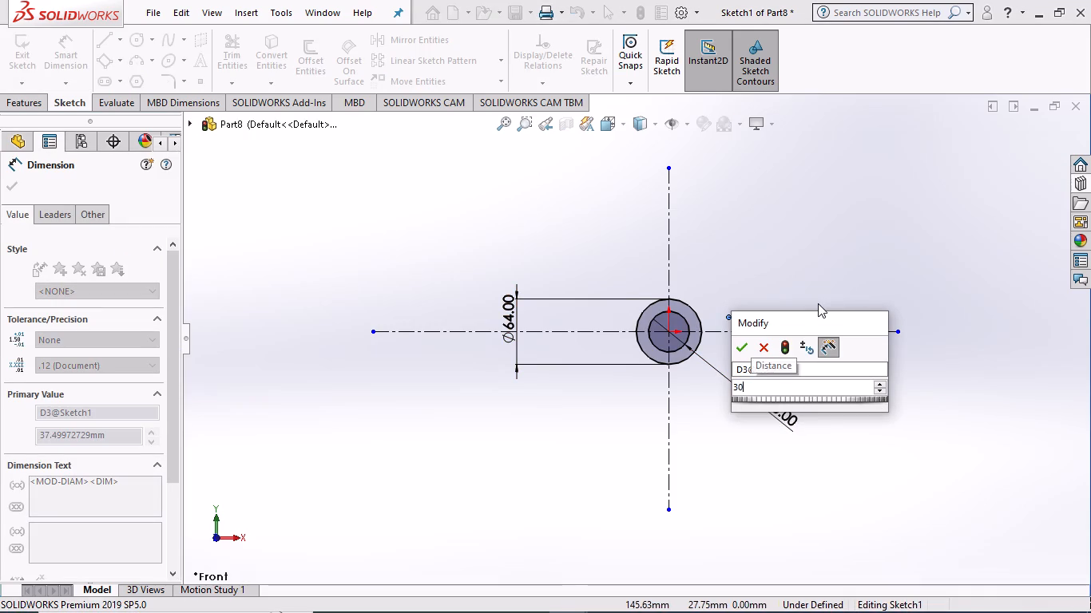
pyautogui.click(394, 312)
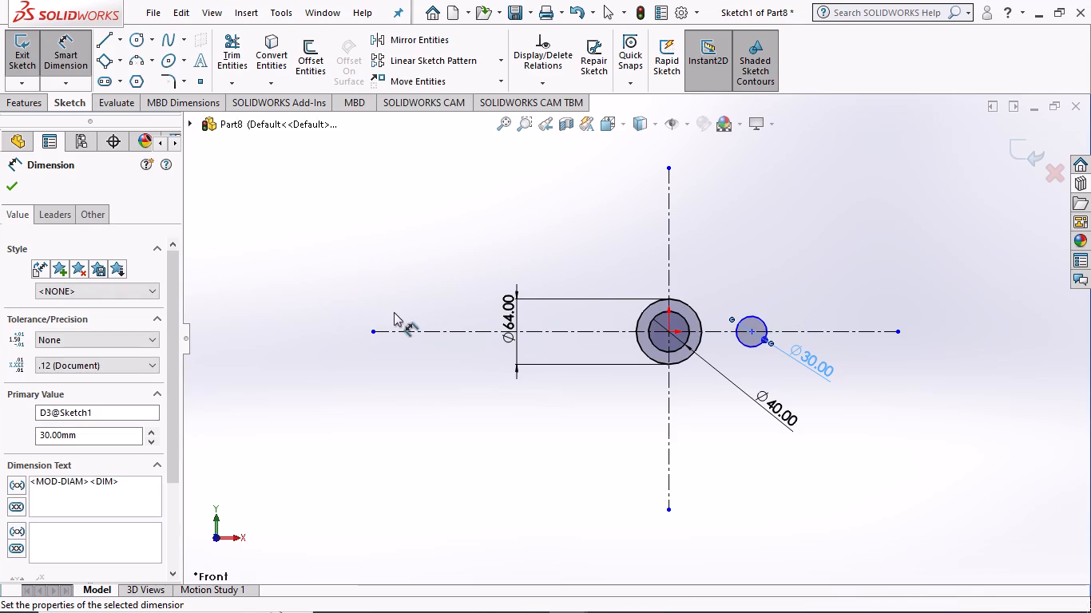
pyautogui.click(73, 50)
# Sketch two lines joining the top and bottom points of the 64 mm circle to the matching points of the 30 mm circle.
pyautogui.click(102, 38)
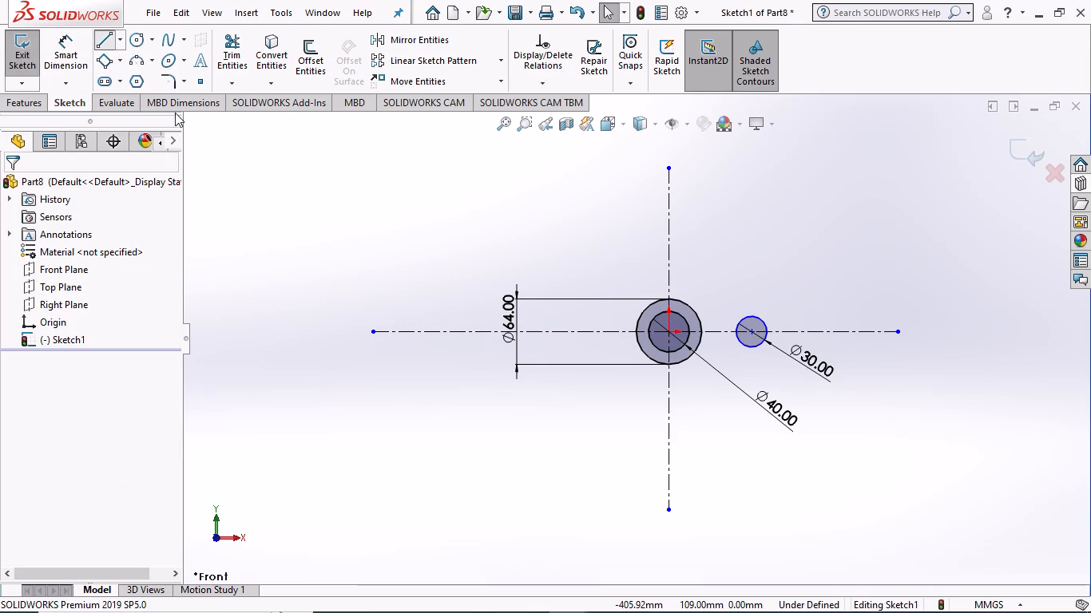
pyautogui.click(668, 298)
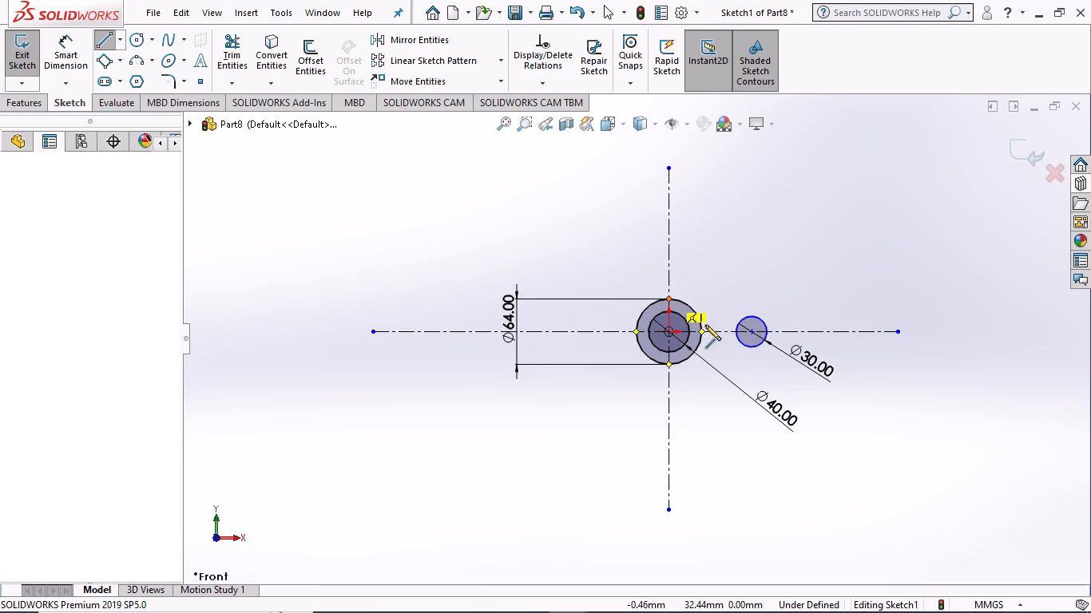
pyautogui.click(751, 315)
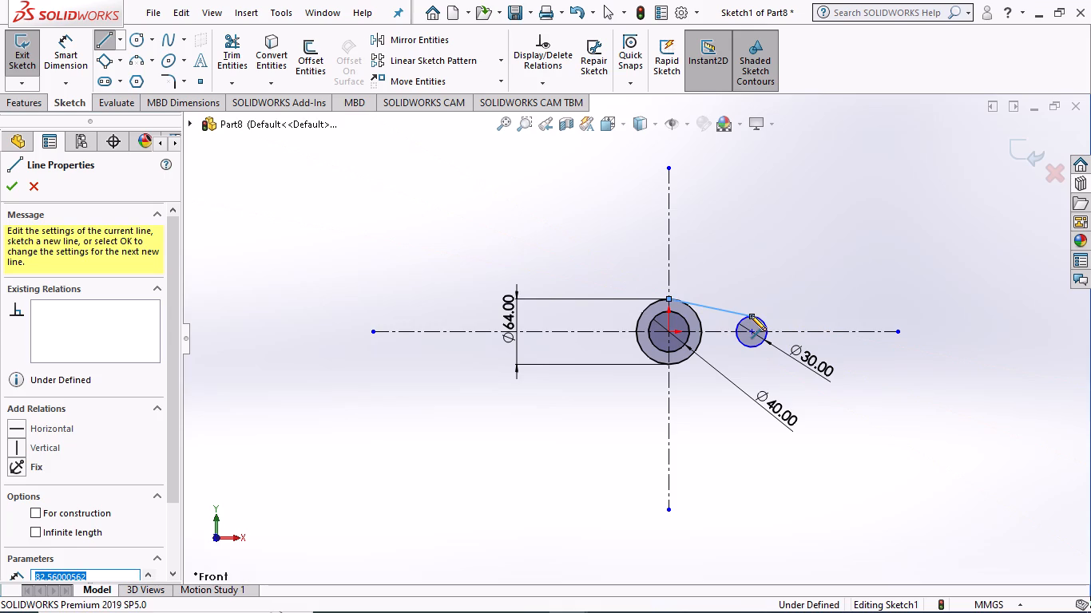
pyautogui.press('Escape')
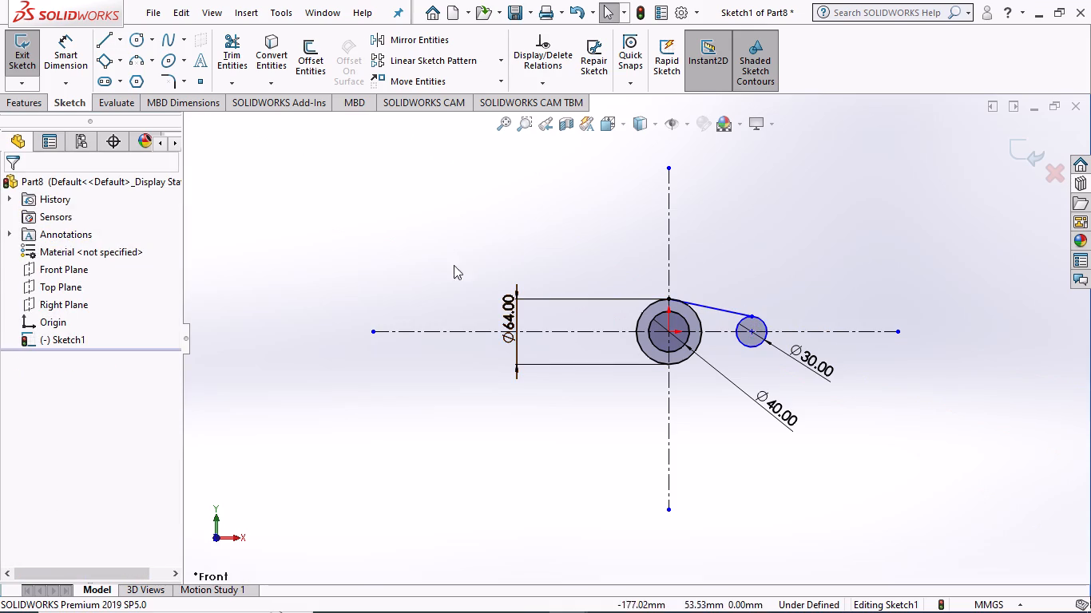
pyautogui.click(101, 36)
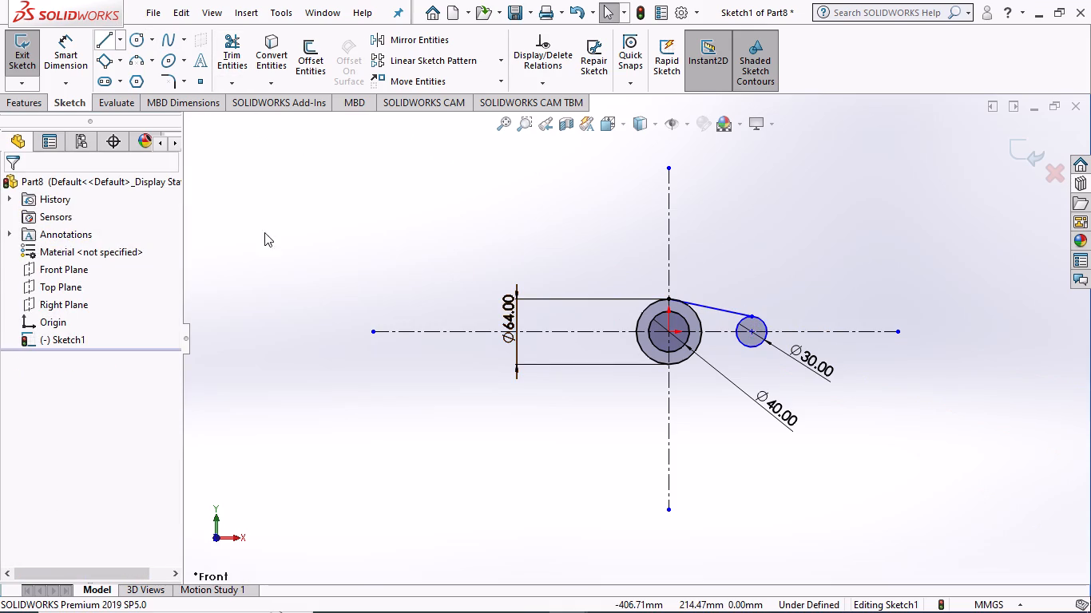
pyautogui.click(666, 362)
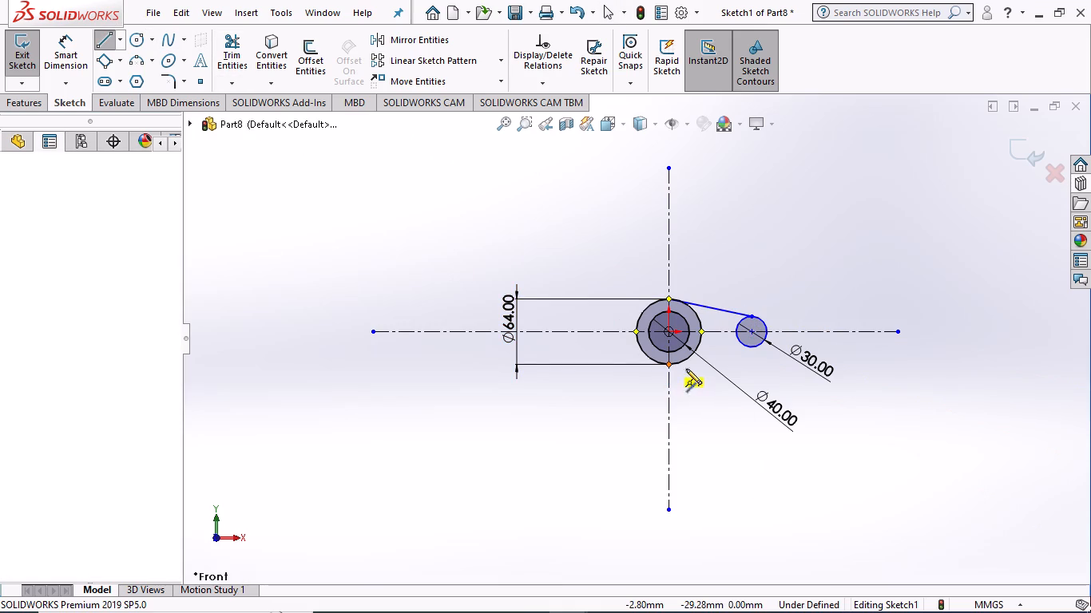
pyautogui.click(752, 347)
pyautogui.press('Escape')
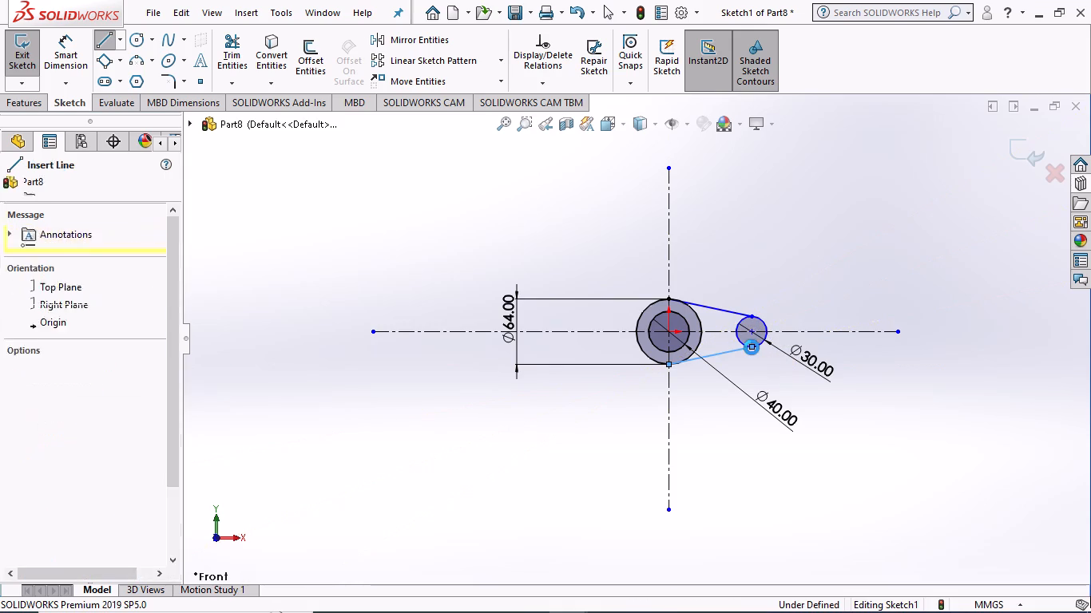
pyautogui.press('Escape')
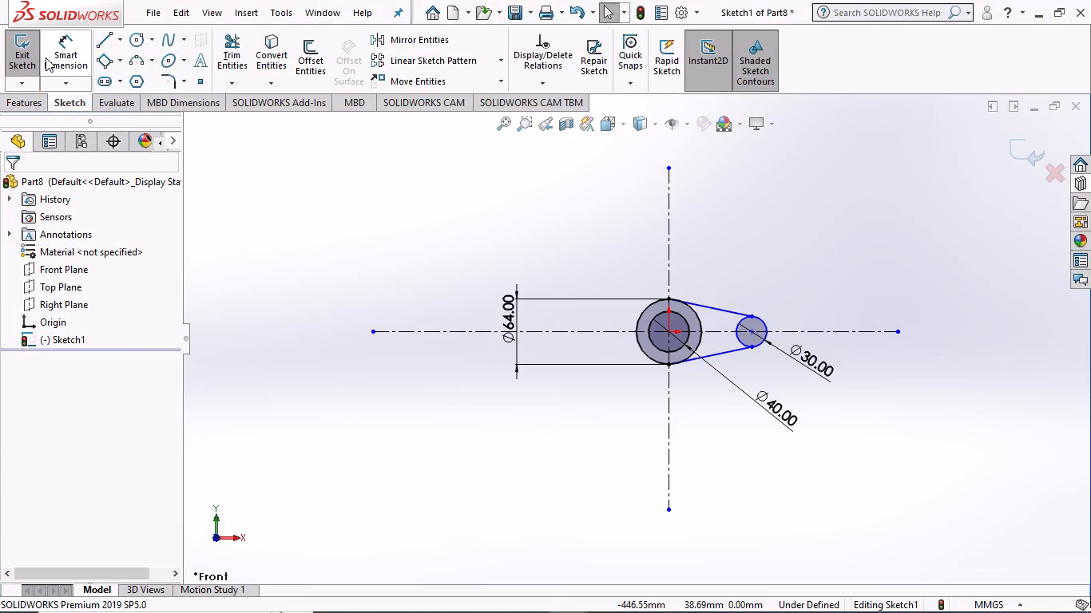
# Sketch a circle of about 14 mm radius centered about 47 mm left of and 57 mm above the origin.
pyautogui.click(131, 39)
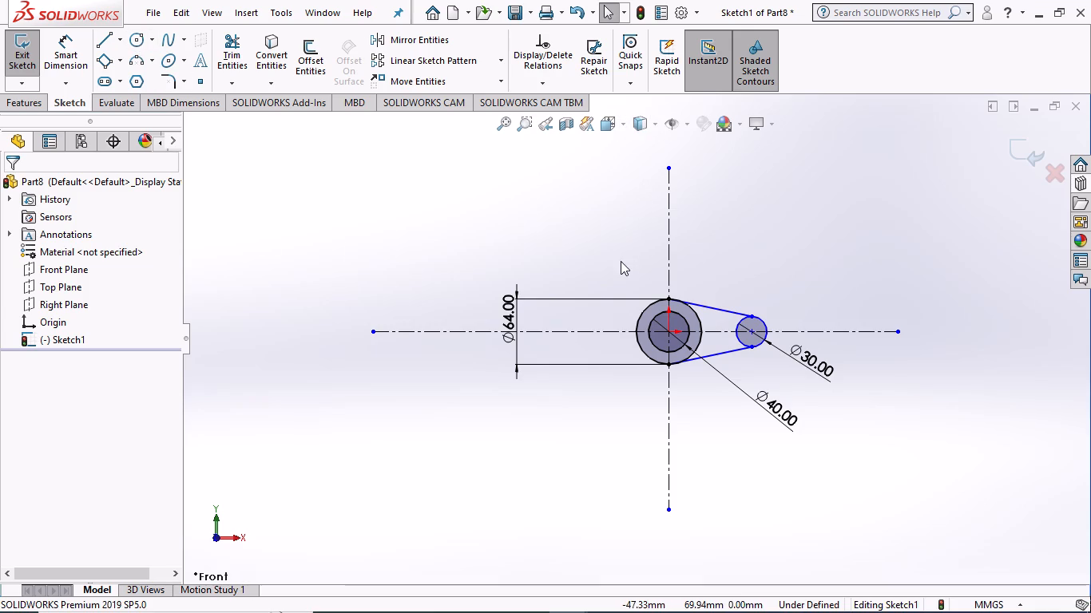
pyautogui.click(134, 33)
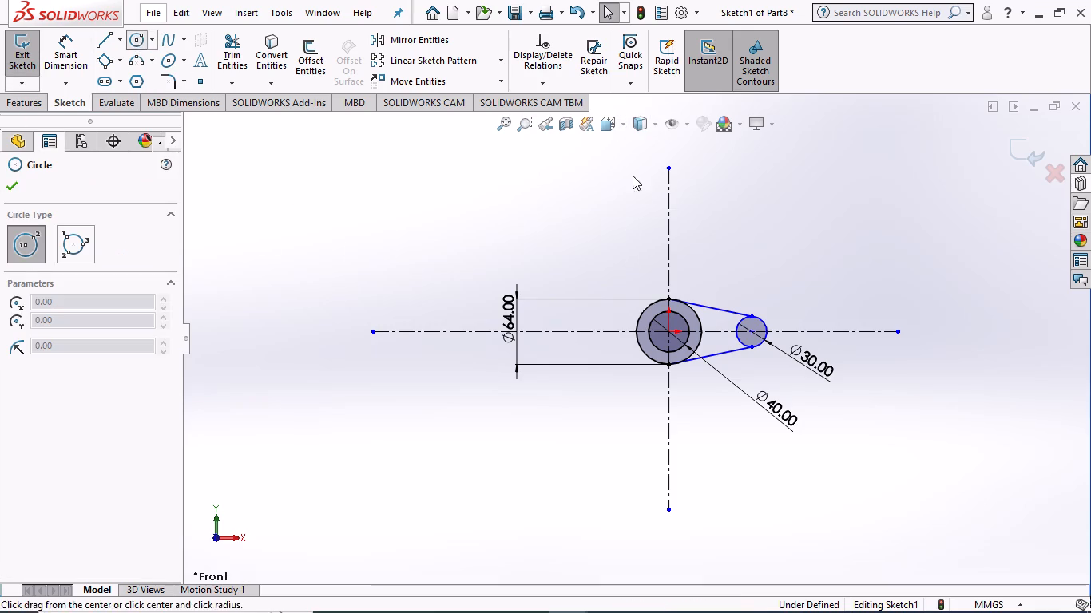
pyautogui.click(621, 273)
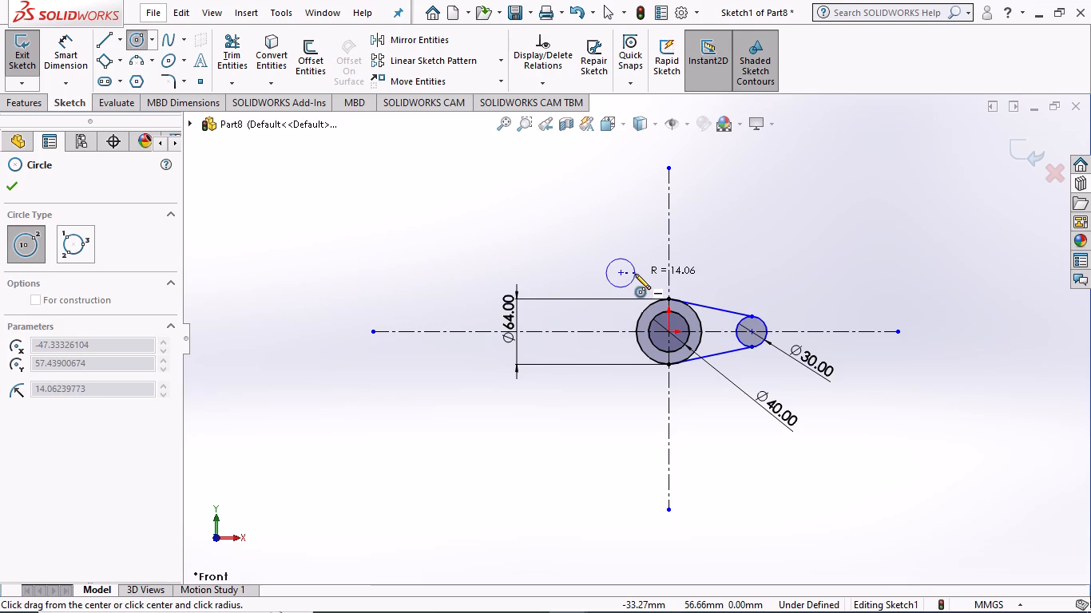
pyautogui.click(635, 274)
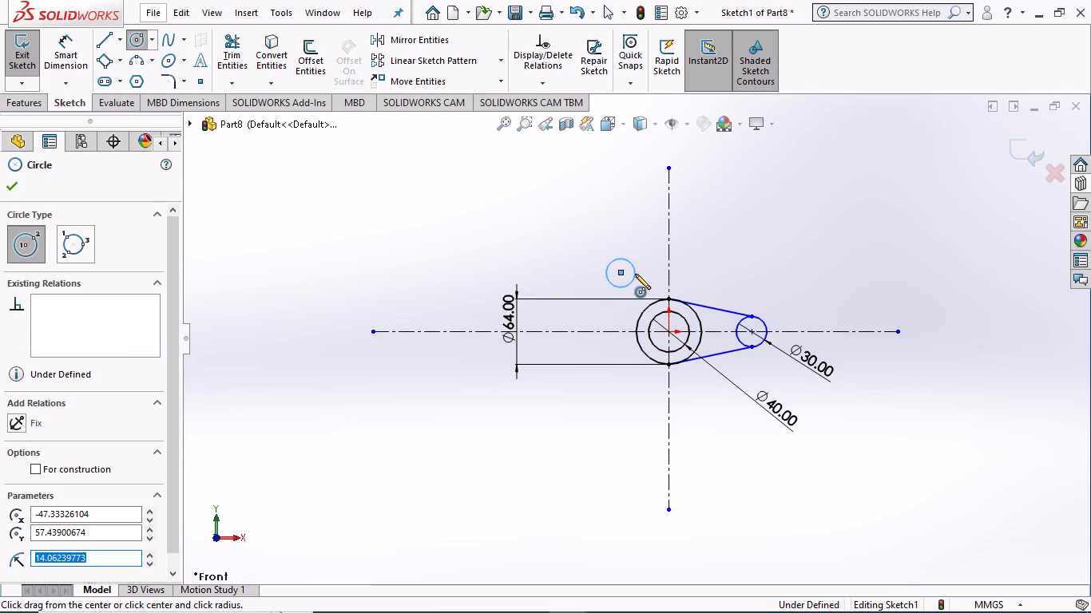
pyautogui.press('Escape')
pyautogui.press('Escape')
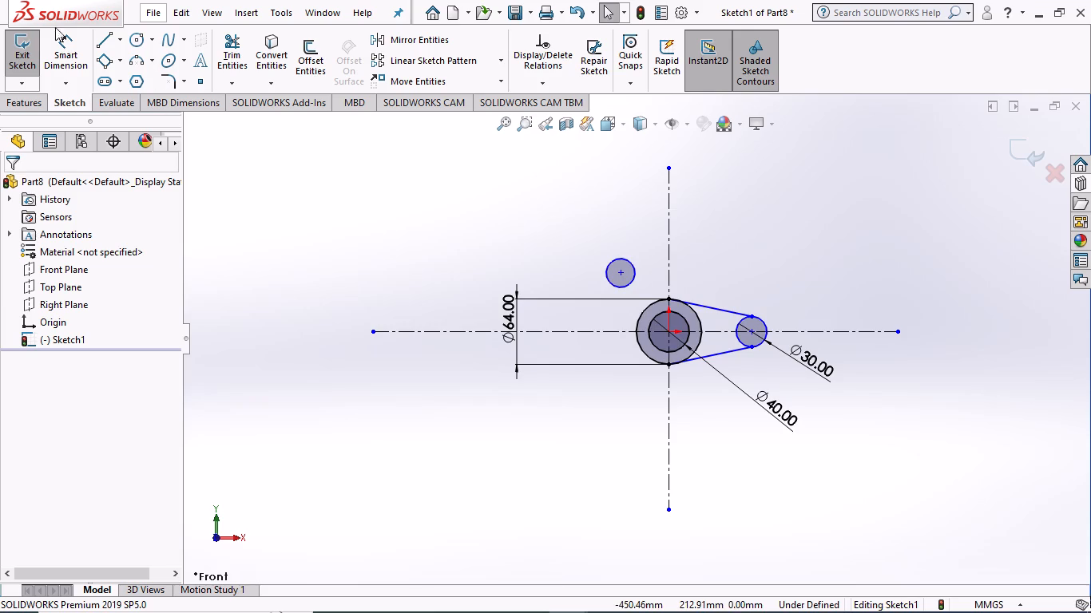
# Sketch a concentric circle of about 29 mm radius around the new upper-left circle.
pyautogui.click(137, 40)
pyautogui.click(142, 40)
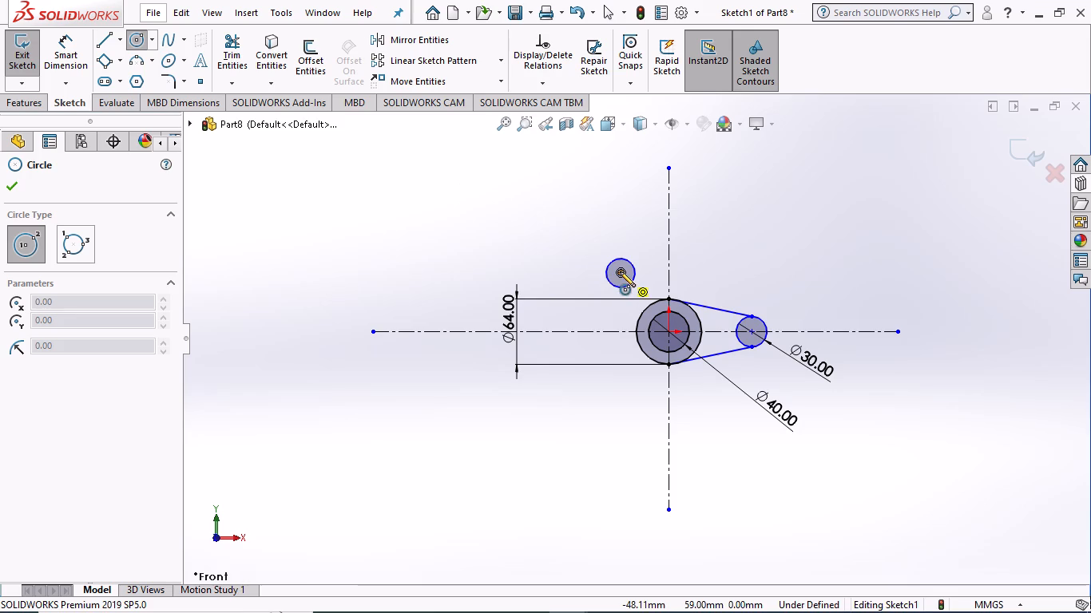
pyautogui.click(620, 271)
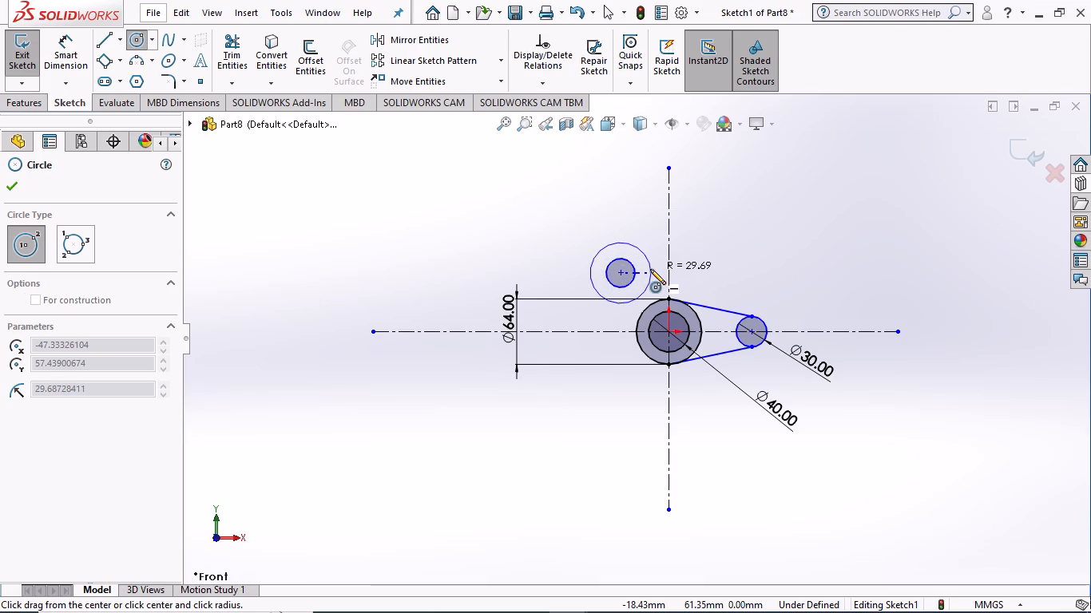
pyautogui.click(650, 269)
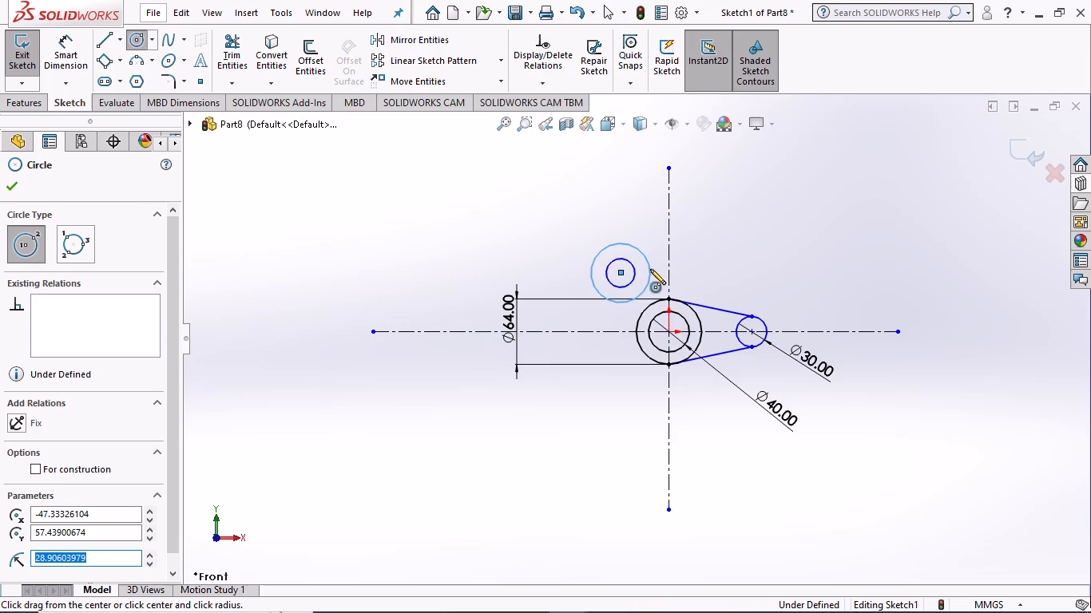
pyautogui.press('Escape')
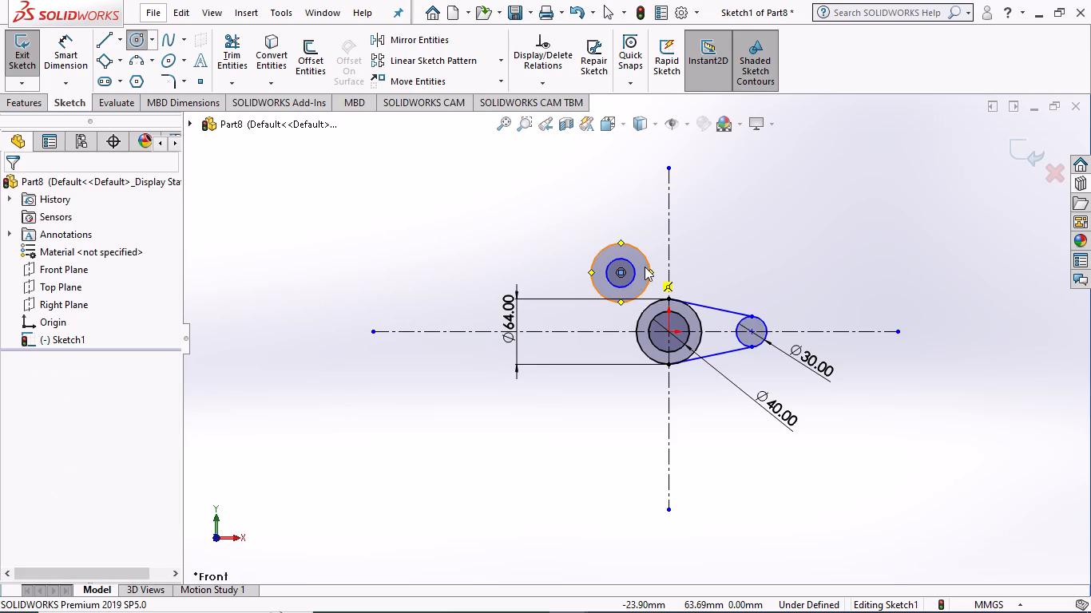
pyautogui.press('Escape')
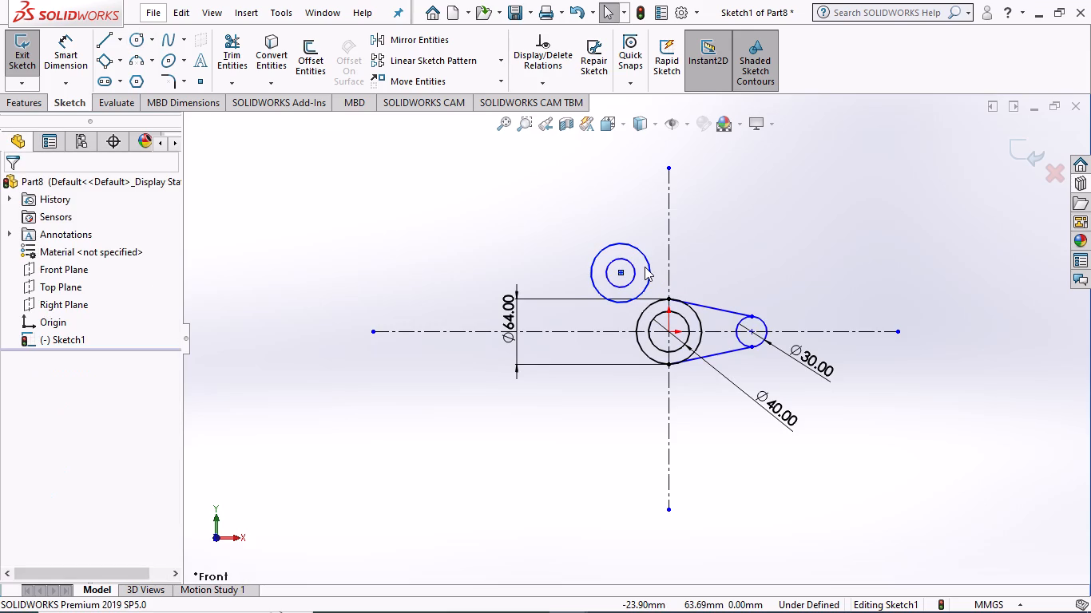
# Dimension the upper-left circles' center 36 mm from the vertical centerline, placing the dimension above the circles, and leave Smart Dimension.
pyautogui.click(73, 48)
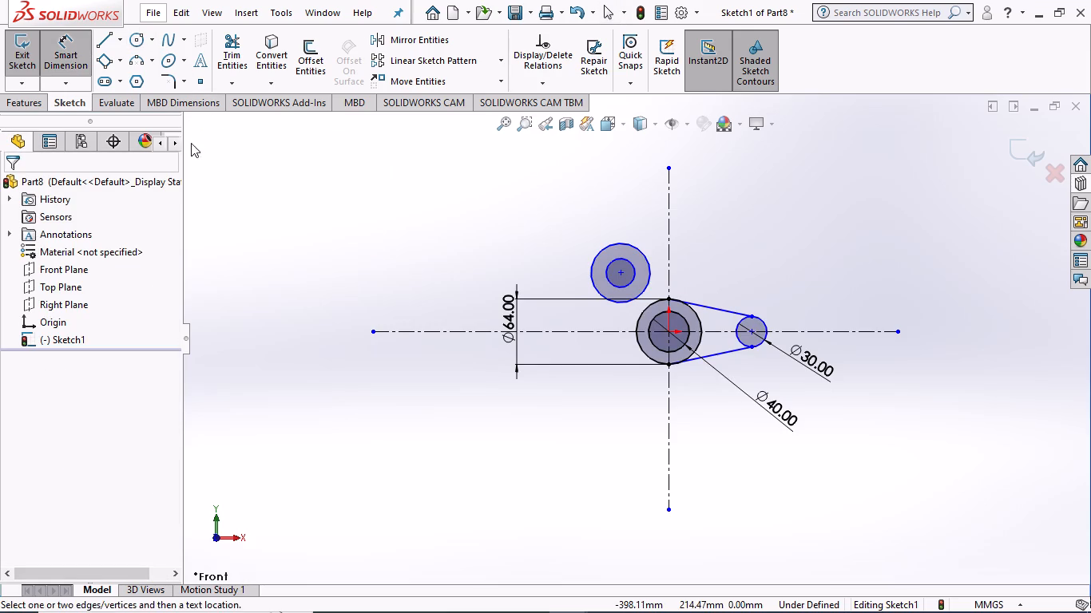
pyautogui.click(621, 269)
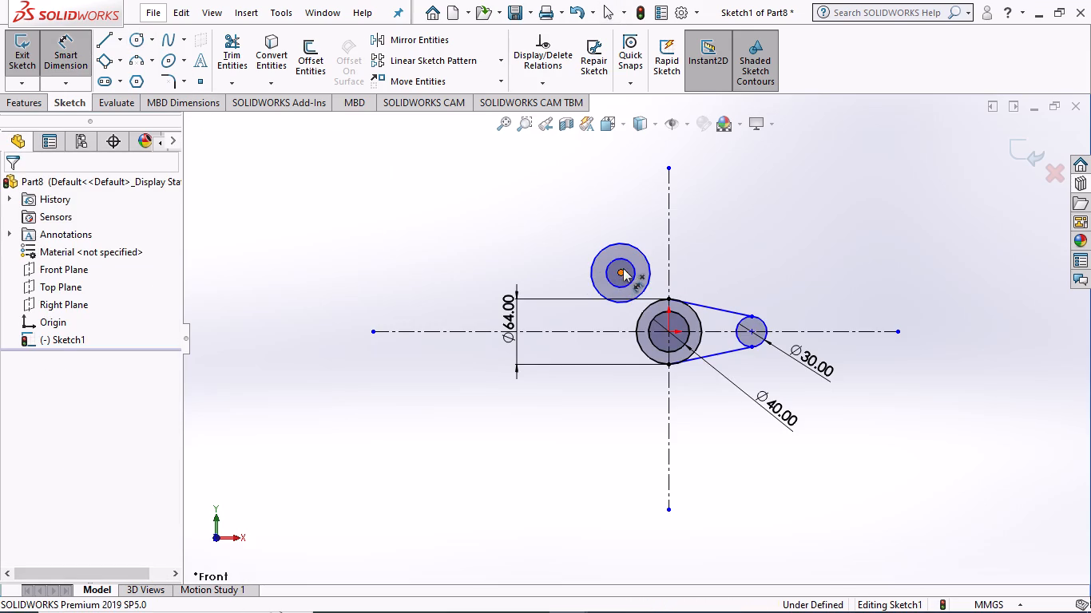
pyautogui.click(667, 260)
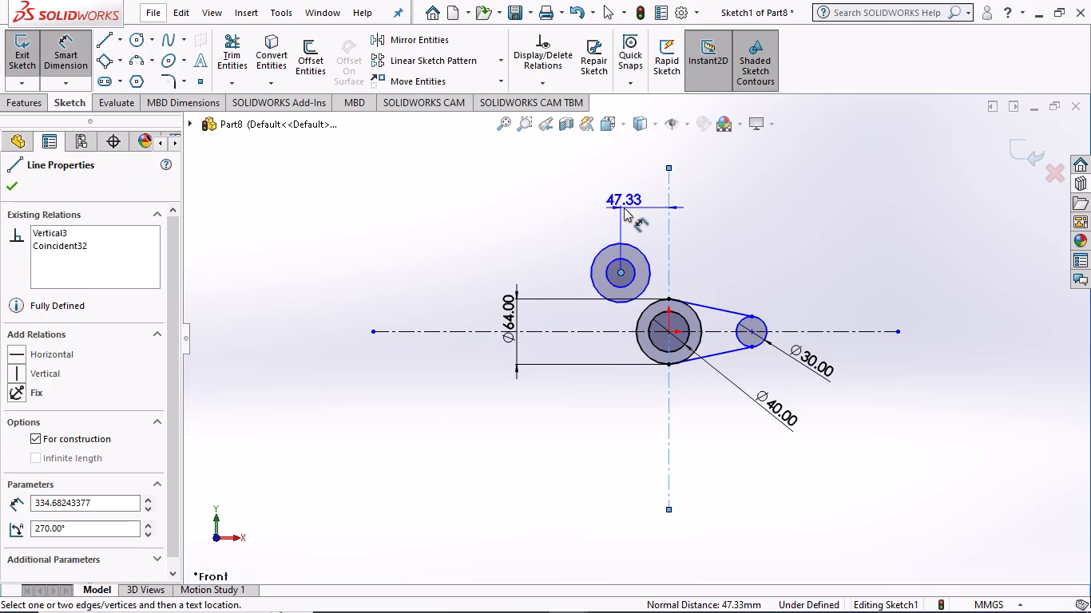
pyautogui.click(632, 207)
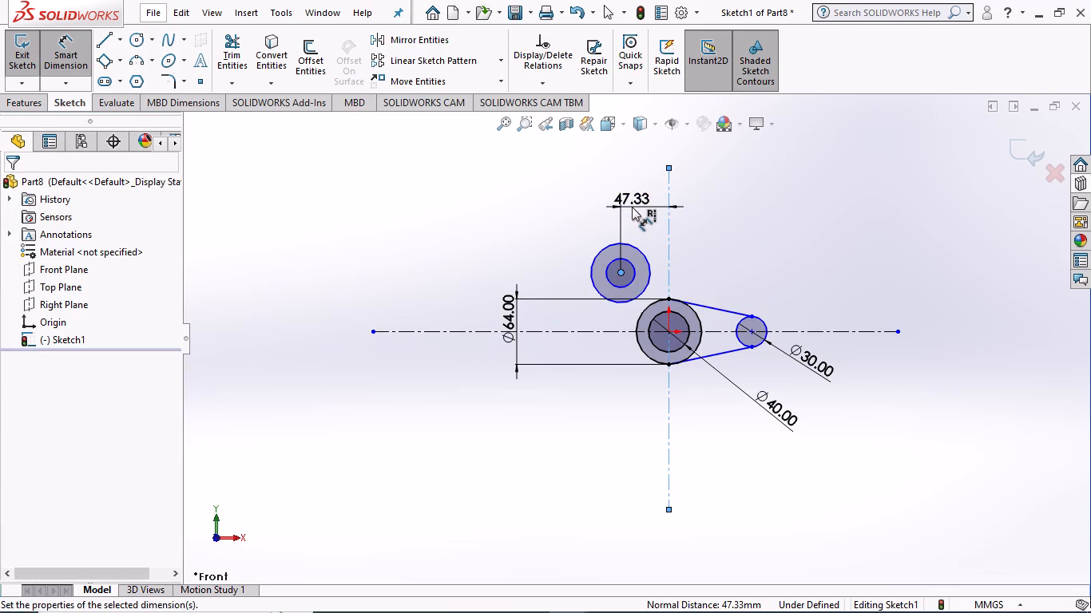
pyautogui.write('36')
pyautogui.press('Return')
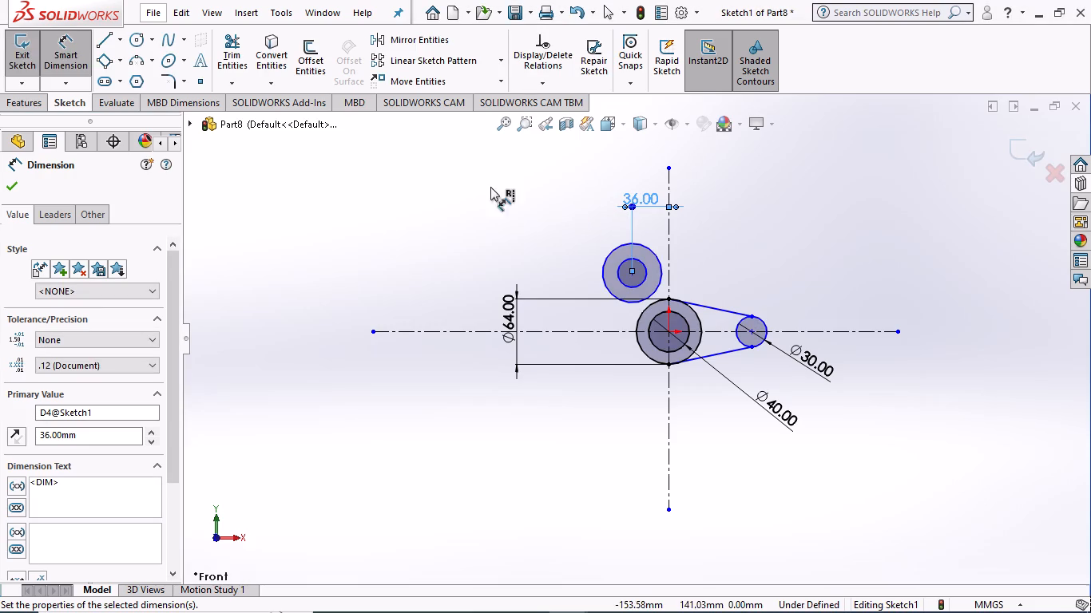
pyautogui.click(4, 179)
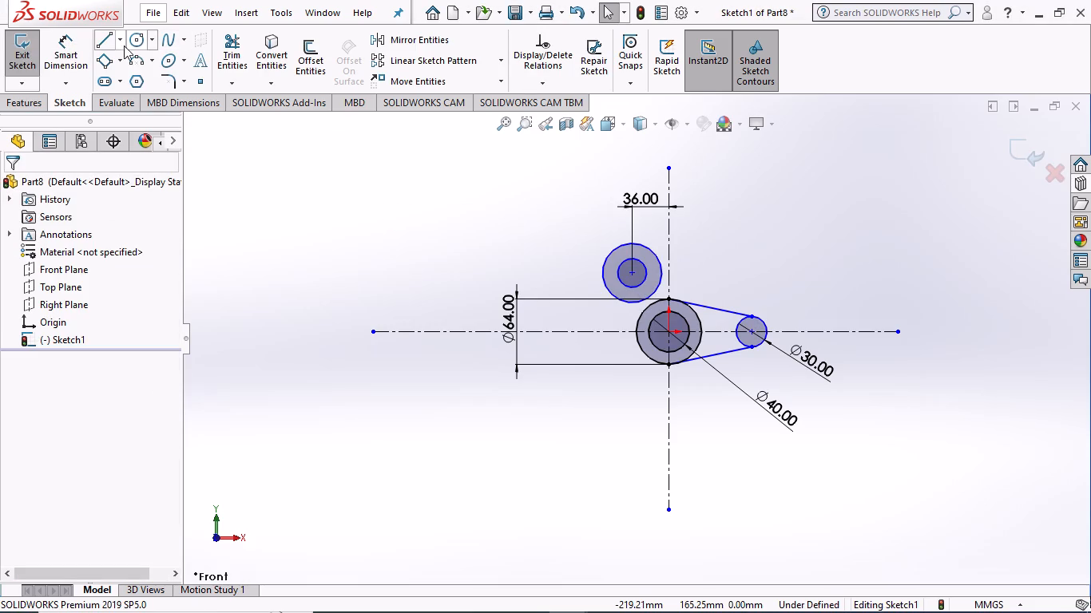
# Dimension the inner upper-left circle as 10 mm in diameter, placing the dimension to the left of the circles.
pyautogui.click(77, 56)
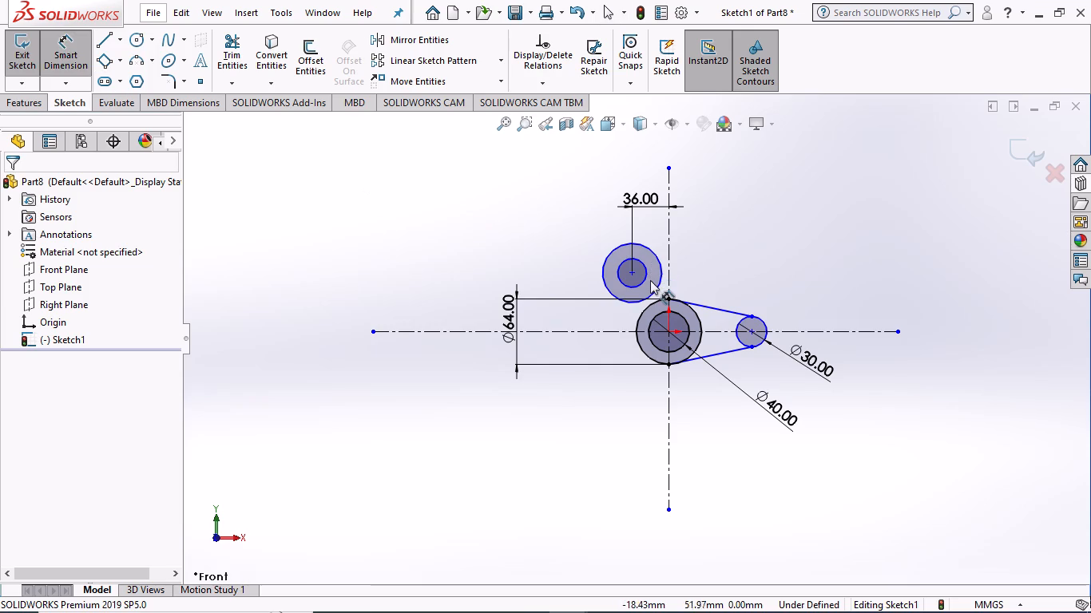
pyautogui.click(645, 275)
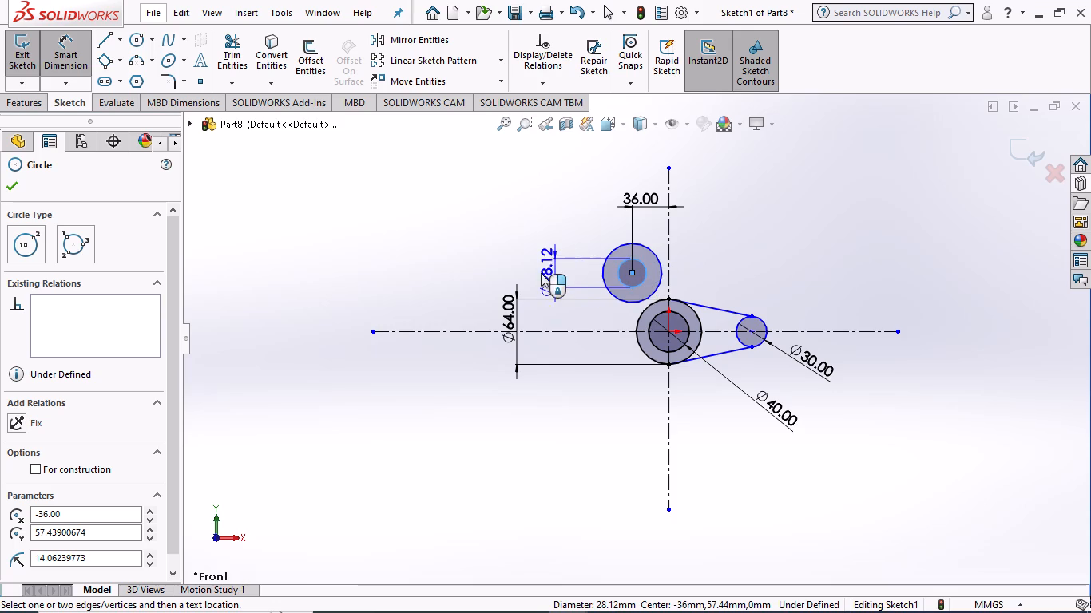
pyautogui.click(538, 264)
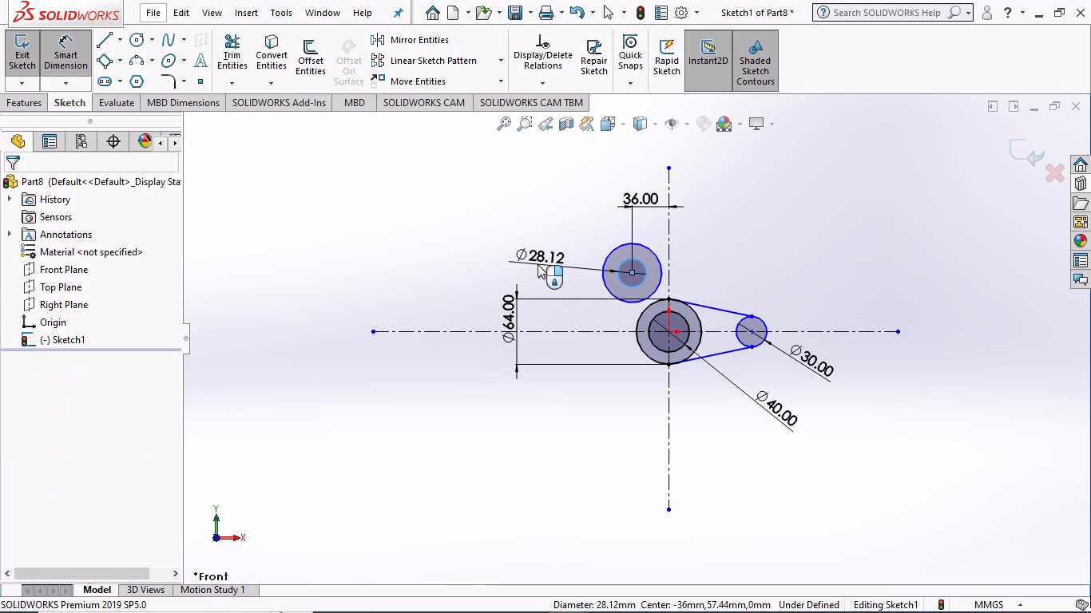
pyautogui.press('1')
pyautogui.press('0')
pyautogui.press('Return')
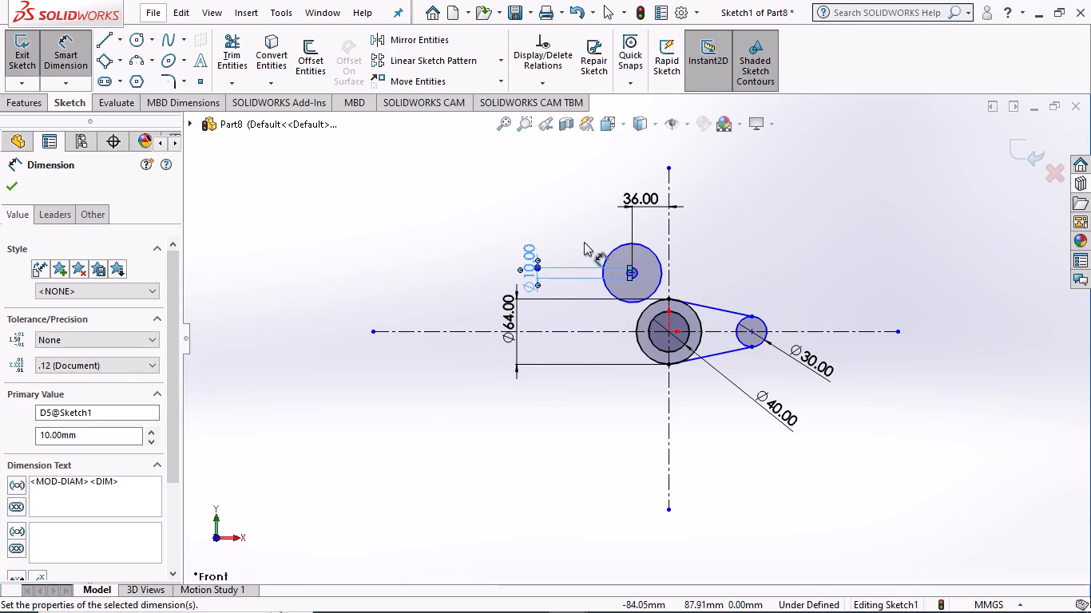
# Dimension the outer upper-left circle as 26 mm in diameter and leave the Smart Dimension command.
pyautogui.click(611, 252)
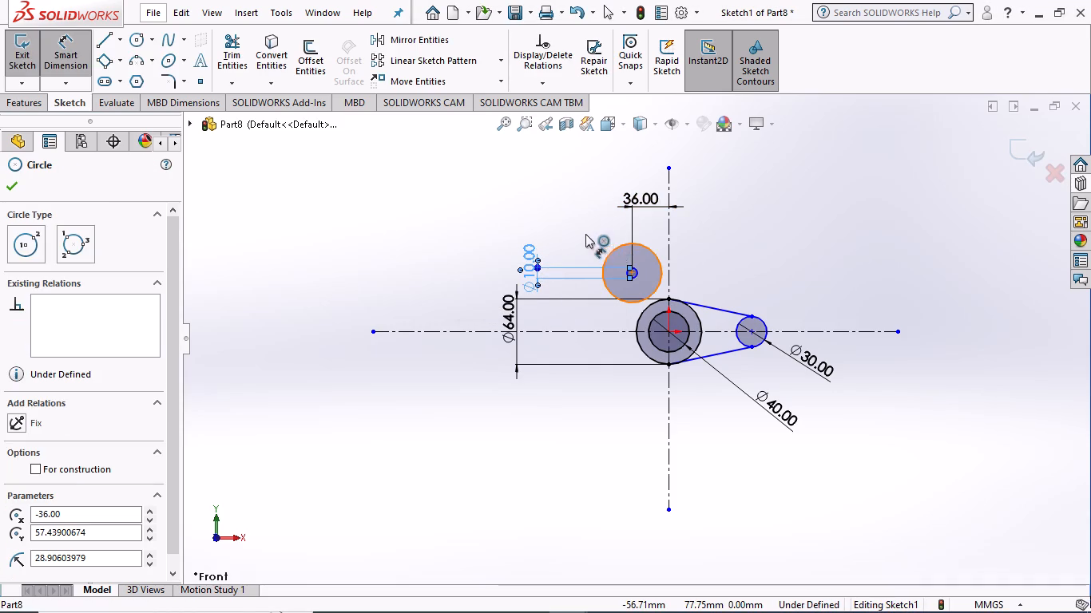
pyautogui.click(584, 234)
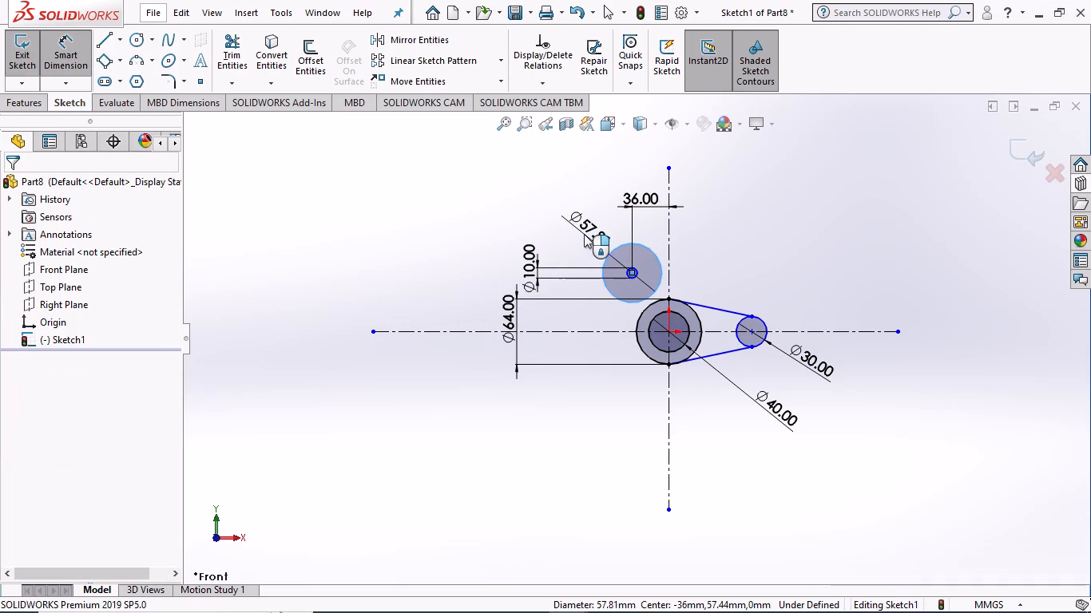
pyautogui.write('26')
pyautogui.press('Return')
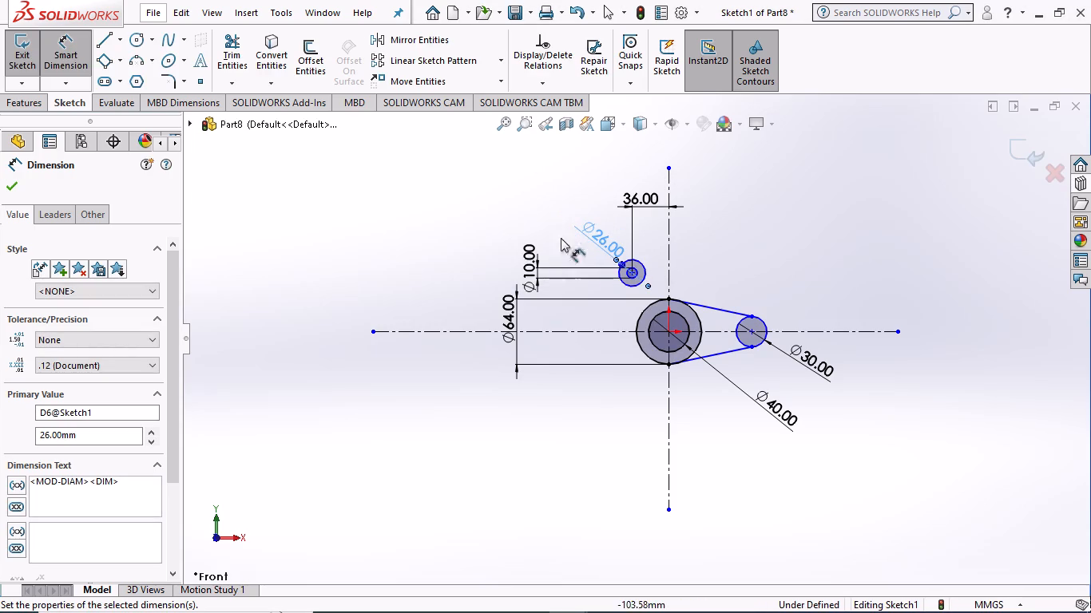
pyautogui.click(466, 169)
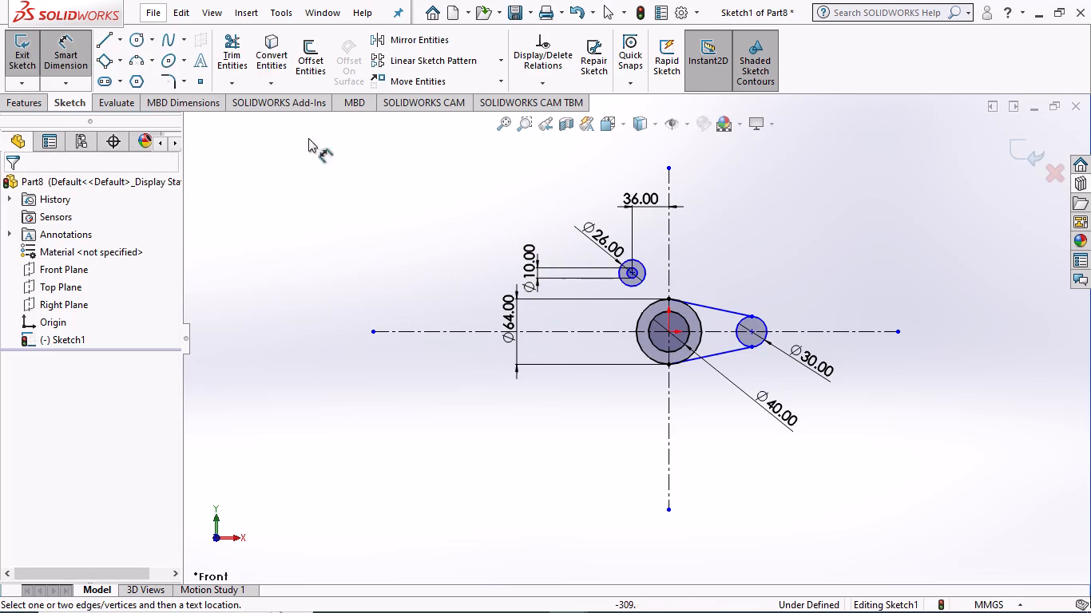
pyautogui.click(65, 49)
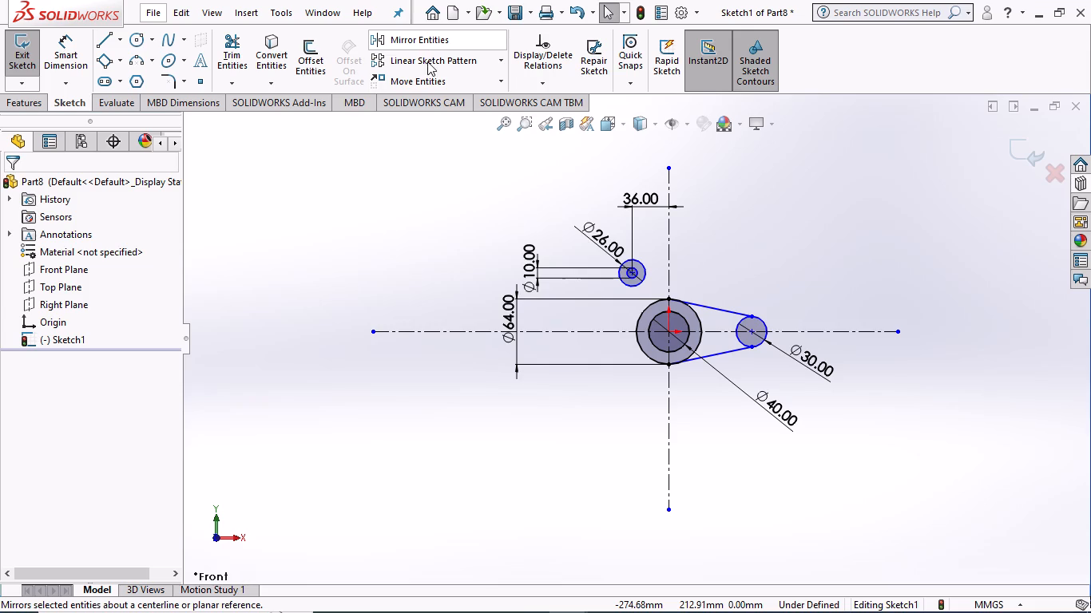
# Mirror the upper-left 10 mm and 26 mm circles about the vertical centerline.
pyautogui.click(427, 34)
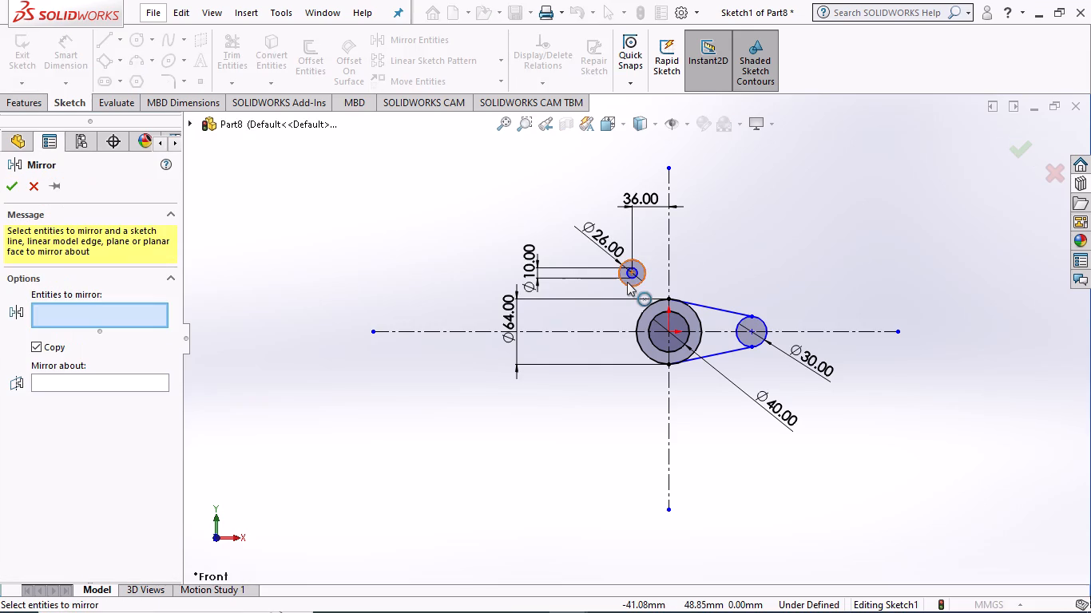
pyautogui.click(627, 282)
pyautogui.click(637, 273)
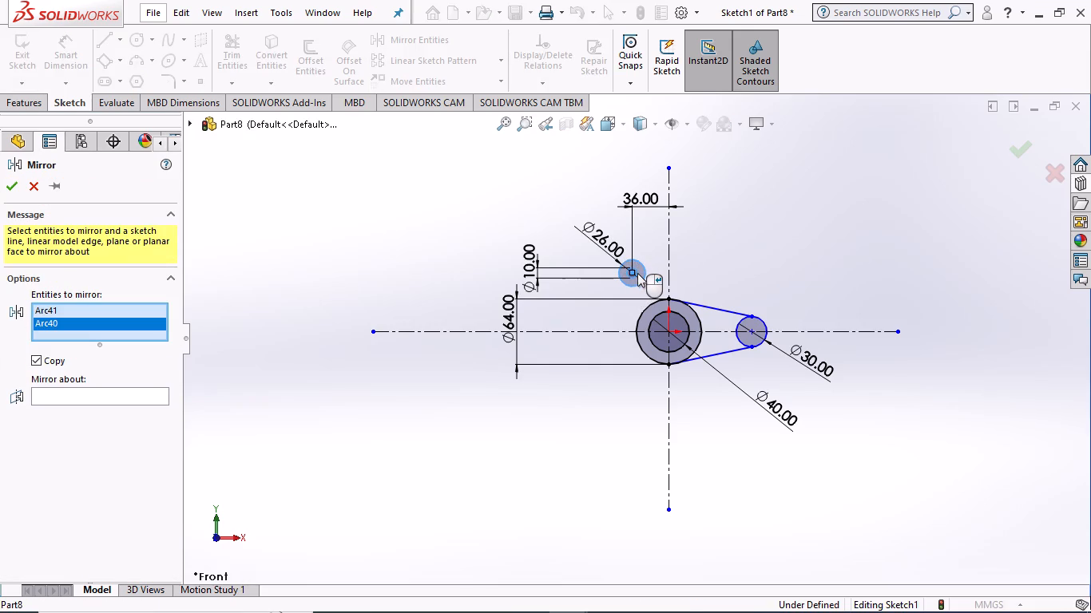
pyautogui.click(84, 397)
pyautogui.click(668, 229)
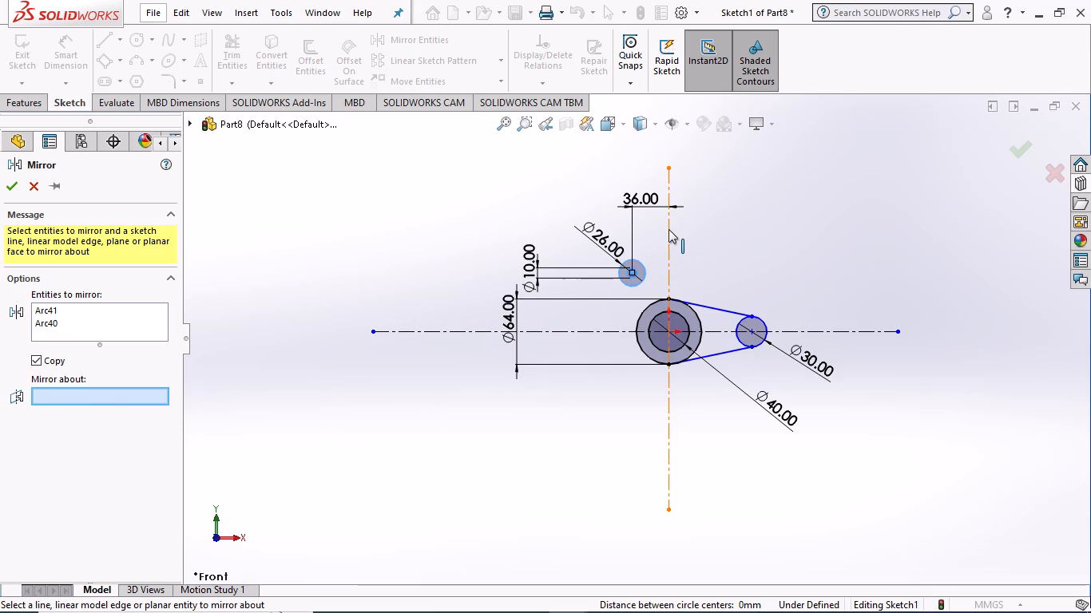
pyautogui.click(13, 186)
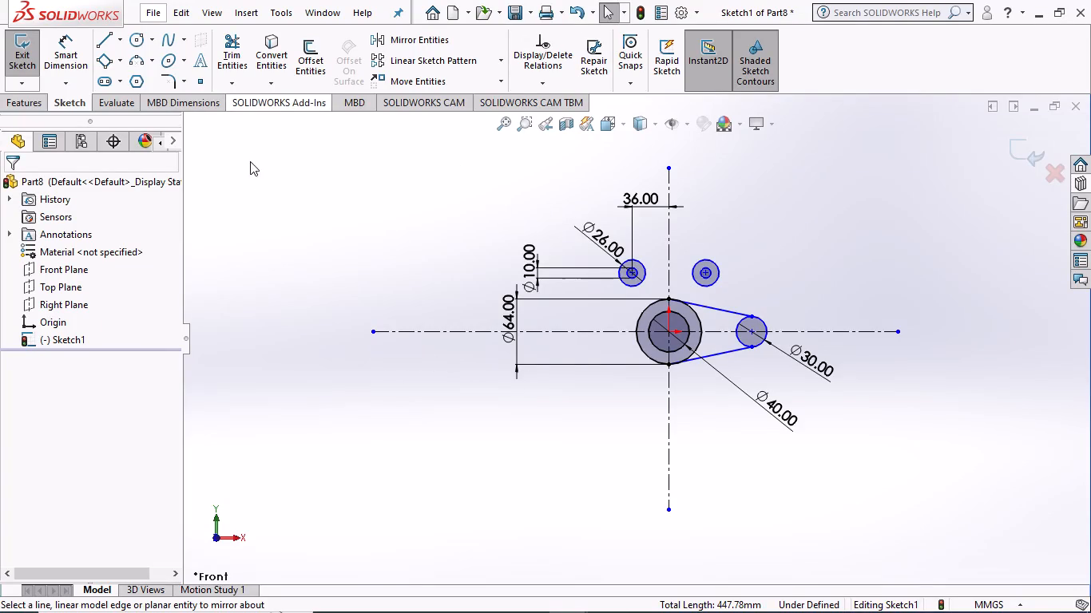
# Mirror both upper pairs of concentric circles about the horizontal centerline.
pyautogui.click(400, 43)
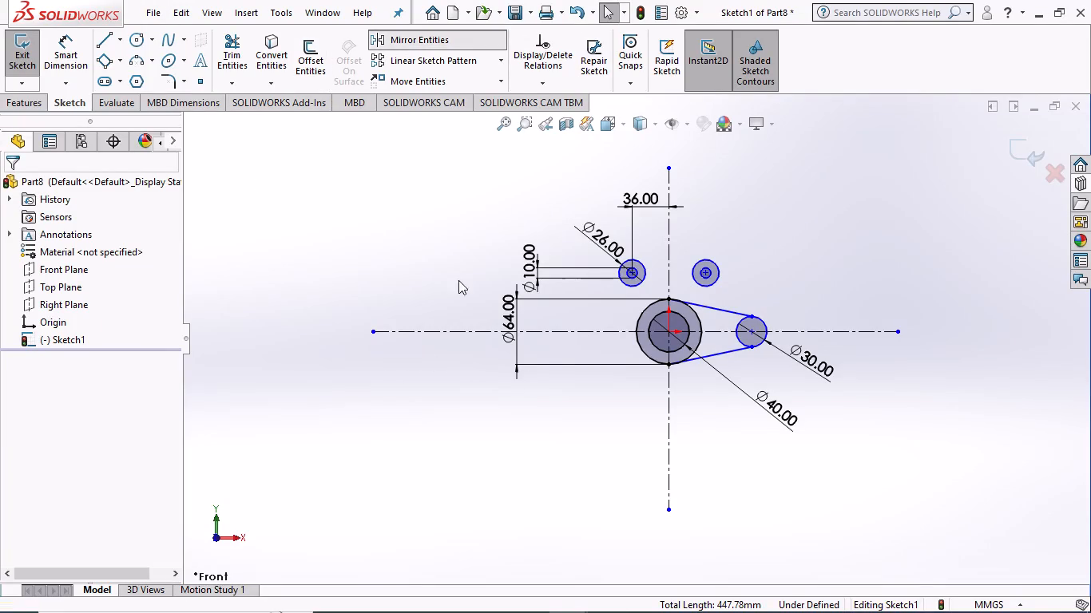
pyautogui.click(639, 282)
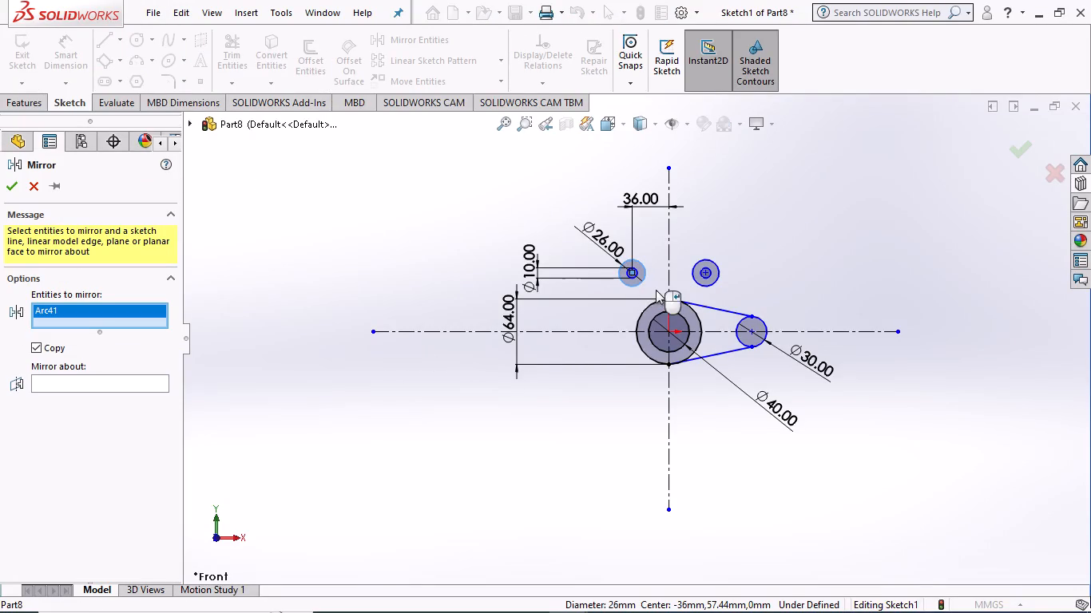
pyautogui.scroll(-3, 629, 275)
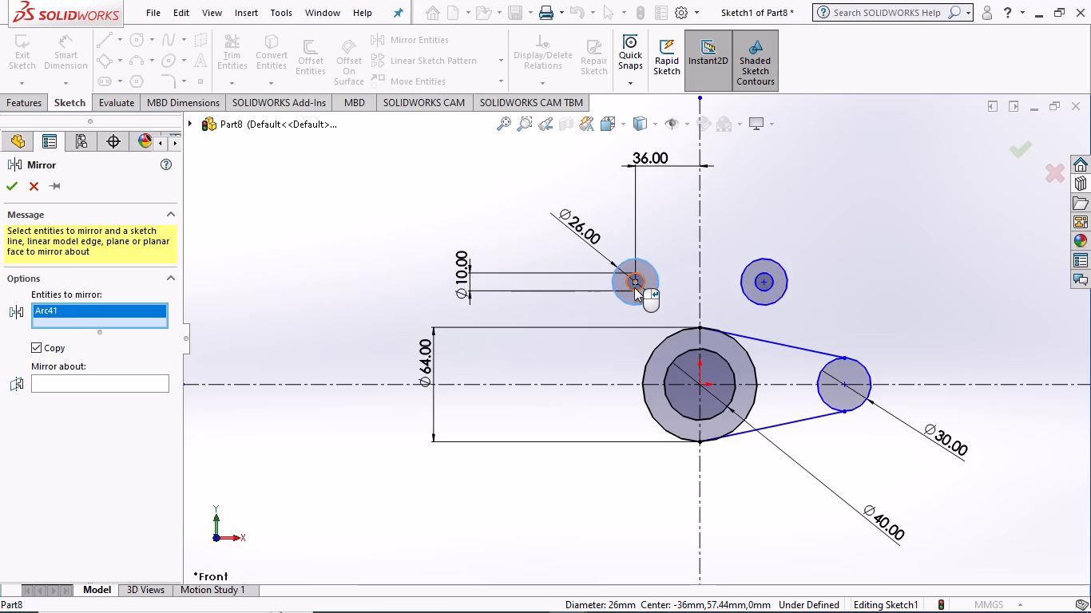
pyautogui.click(634, 287)
pyautogui.click(769, 287)
pyautogui.click(760, 305)
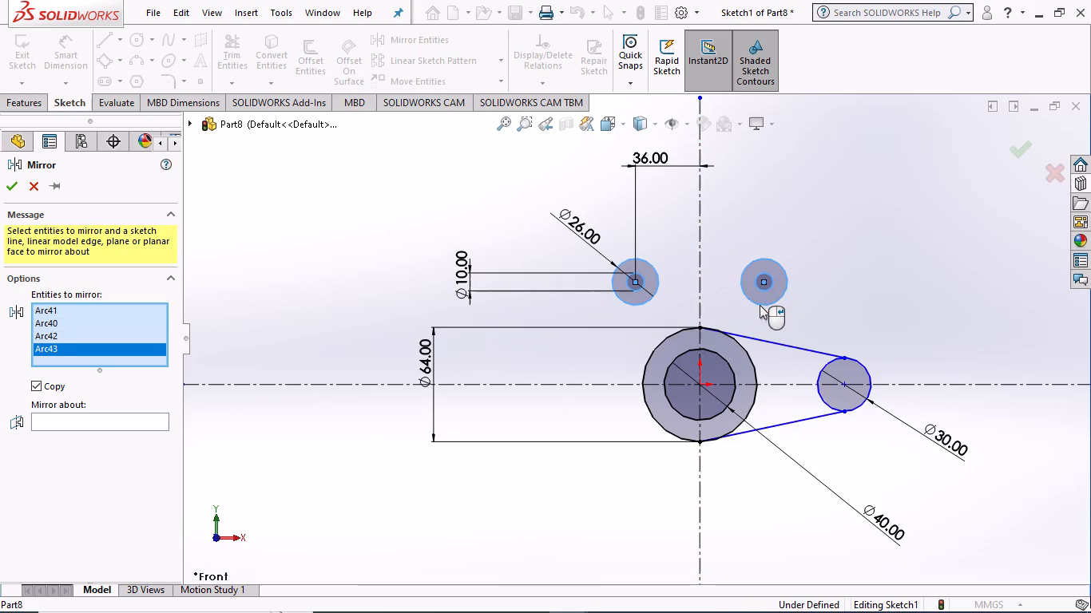
pyautogui.click(56, 417)
pyautogui.click(529, 386)
pyautogui.scroll(5, 528, 402)
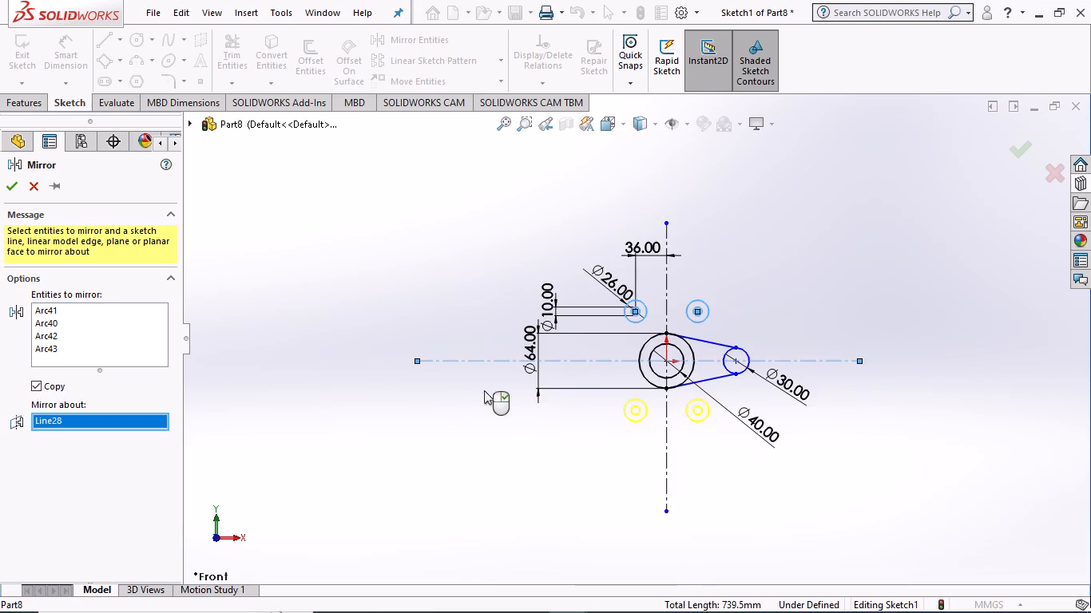
pyautogui.click(6, 184)
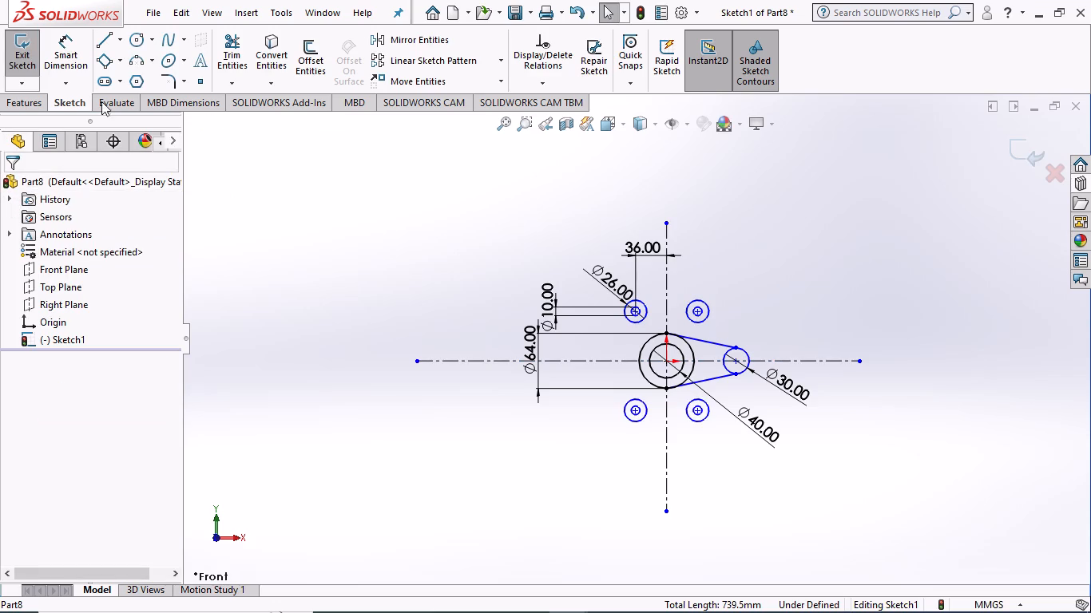
# Dimension the vertical distance between the upper-left and lower-left circle centers as 100 mm, placing the dimension to their left.
pyautogui.click(69, 52)
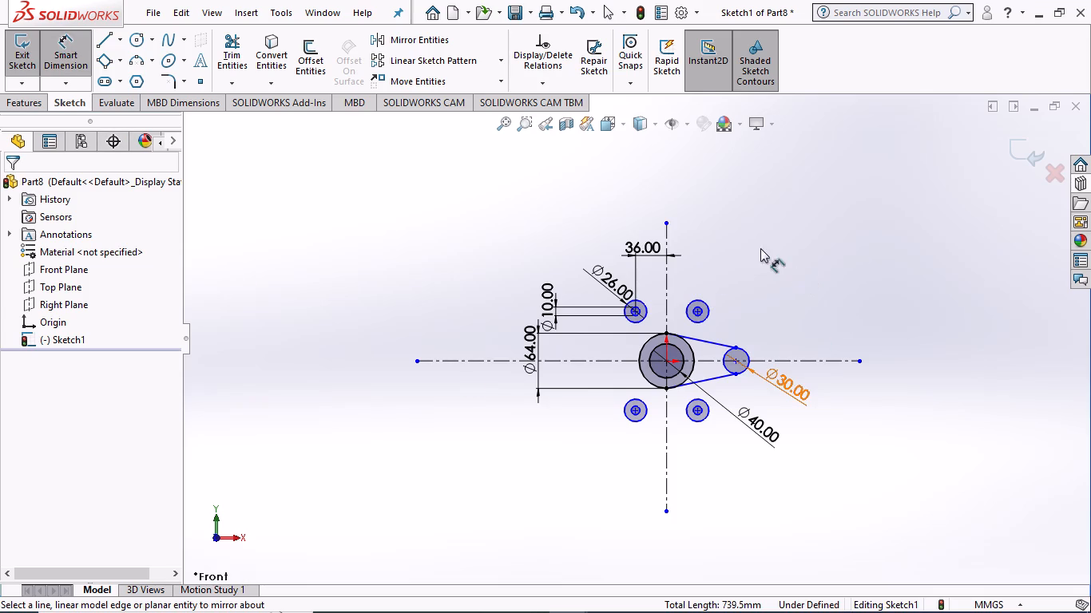
pyautogui.scroll(-4, 634, 312)
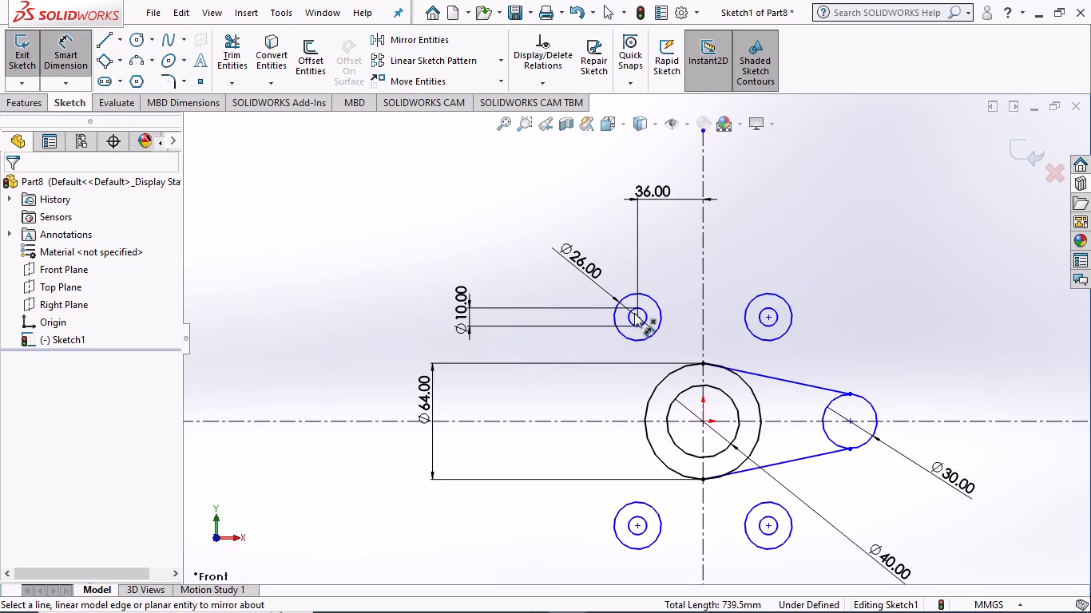
pyautogui.scroll(-2, 622, 313)
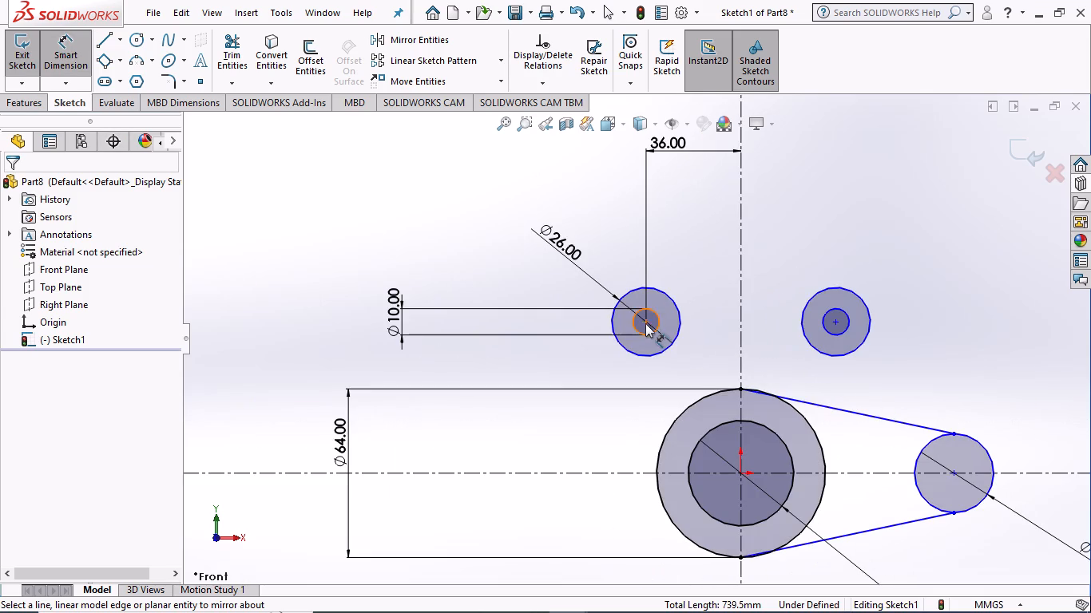
pyautogui.scroll(-4, 645, 319)
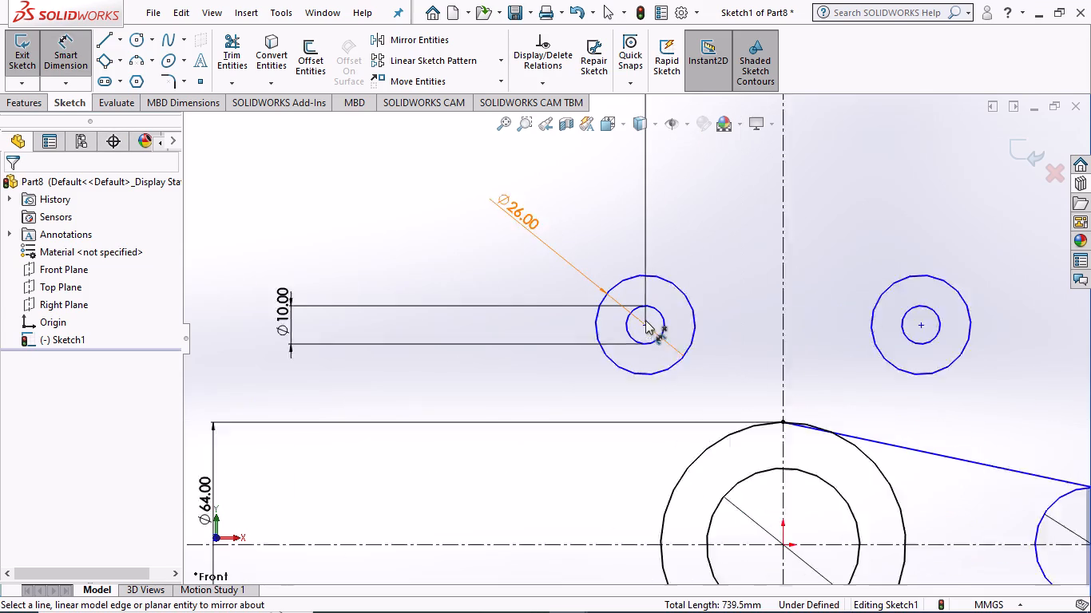
pyautogui.click(643, 326)
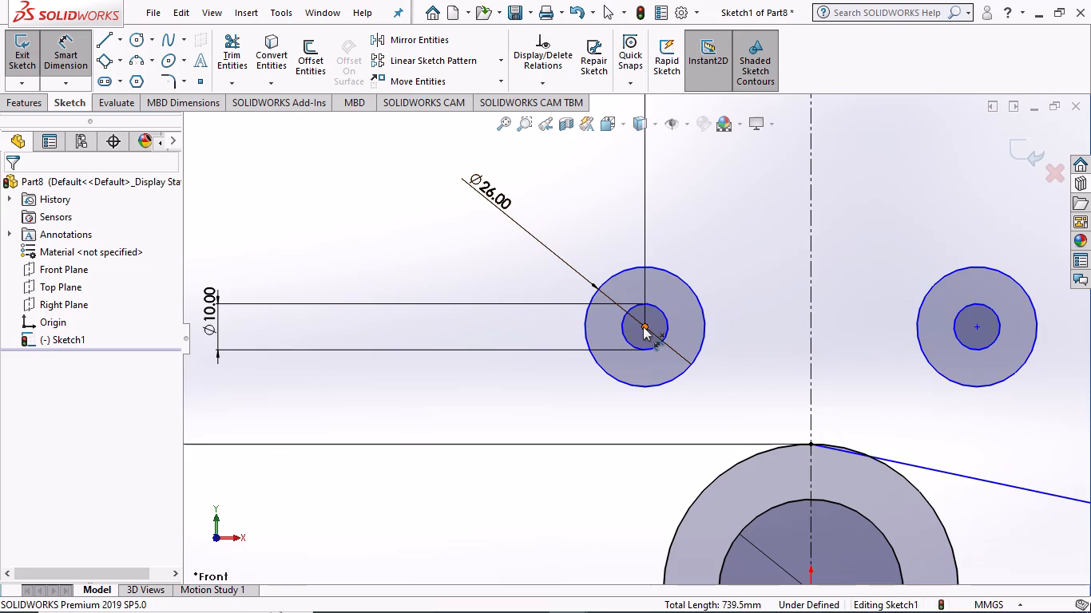
pyautogui.scroll(6, 620, 375)
pyautogui.middleClick(620, 375)
pyautogui.scroll(6, 615, 382)
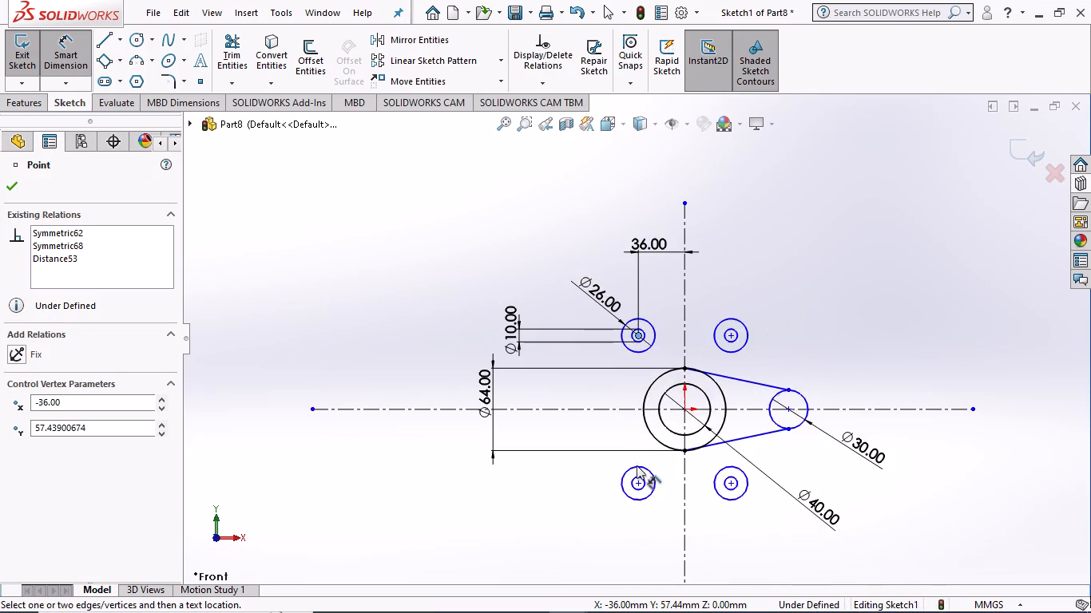
pyautogui.scroll(-6, 642, 488)
pyautogui.scroll(-2, 641, 421)
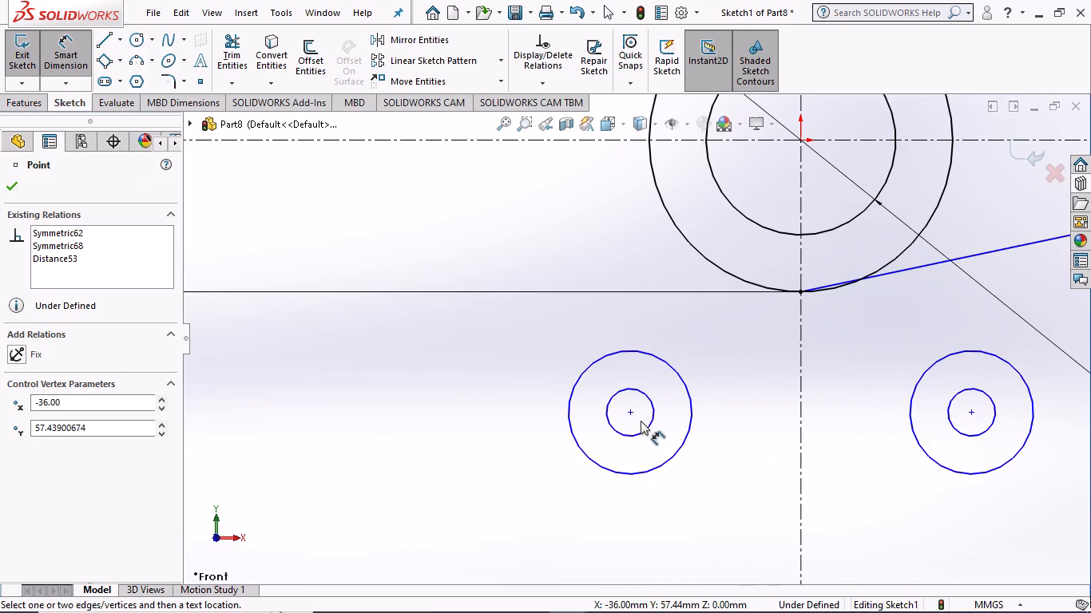
pyautogui.click(631, 413)
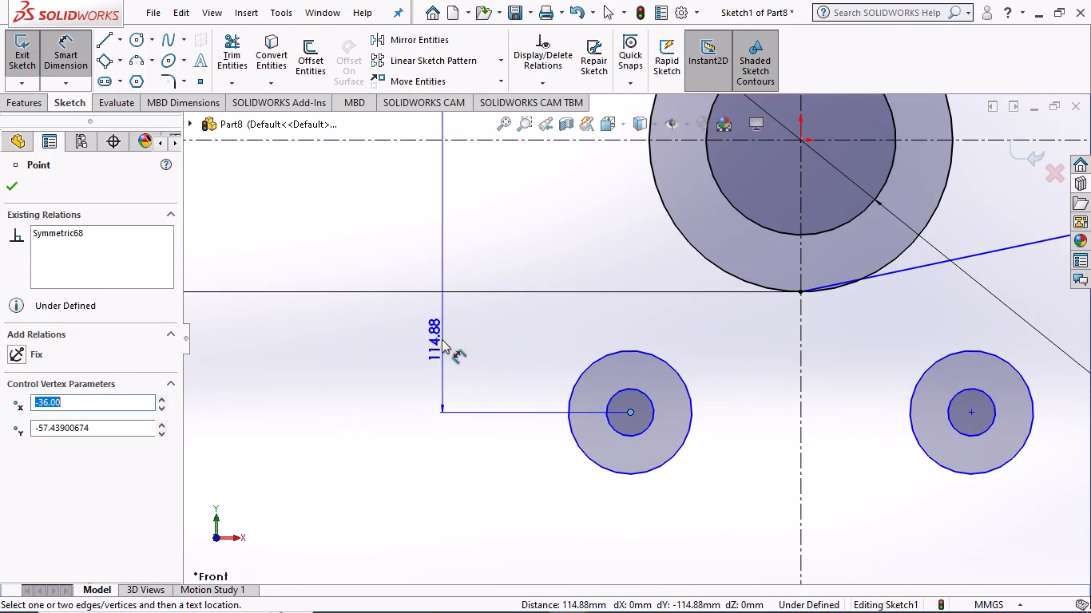
pyautogui.click(434, 335)
pyautogui.scroll(4, 462, 346)
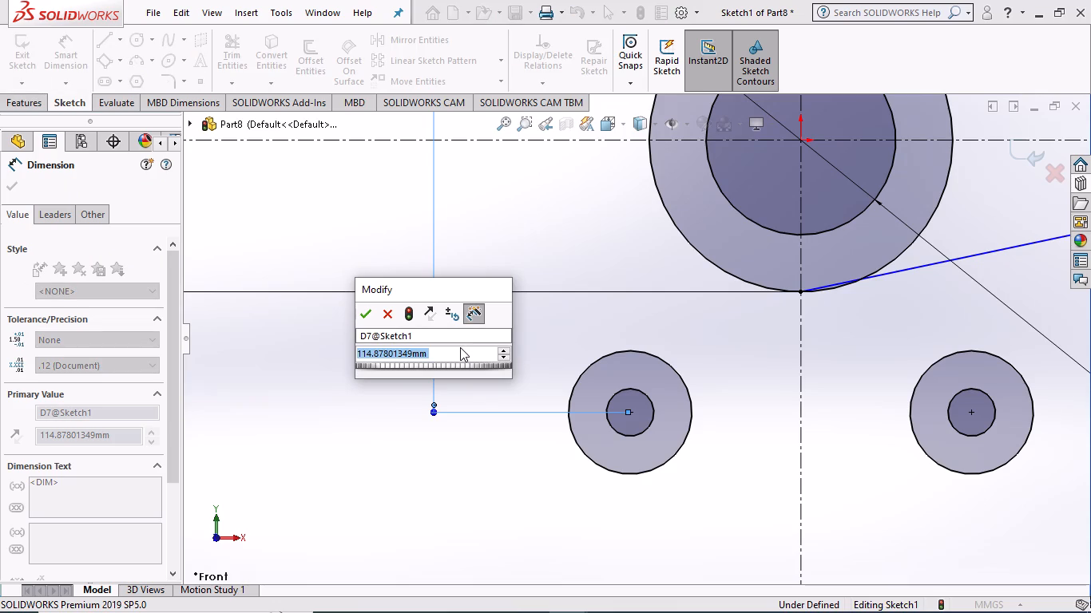
pyautogui.write('100')
pyautogui.press('Return')
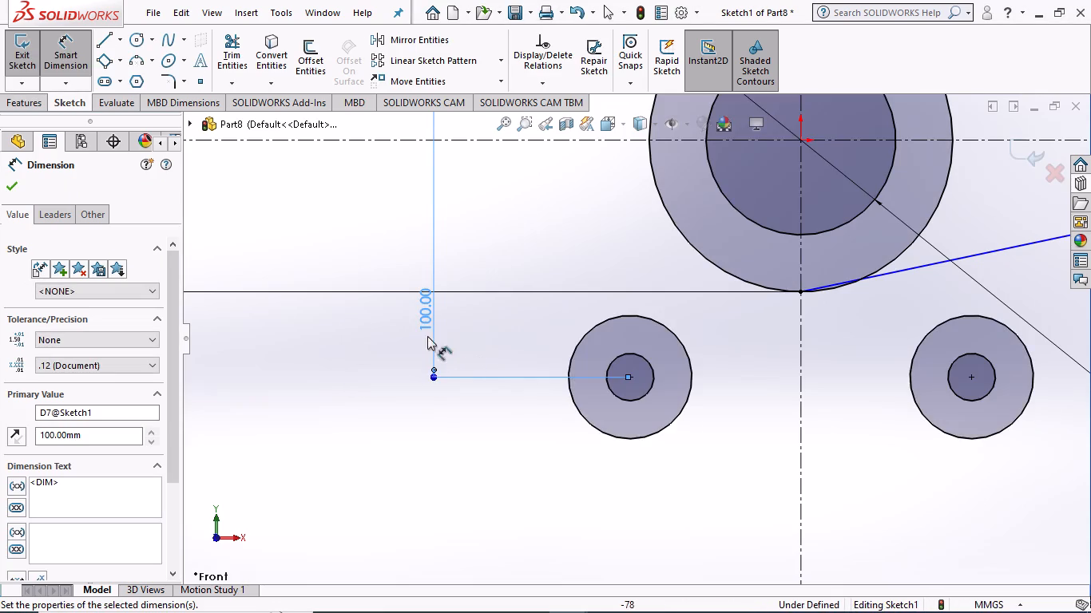
pyautogui.scroll(6, 430, 318)
pyautogui.scroll(3, 482, 214)
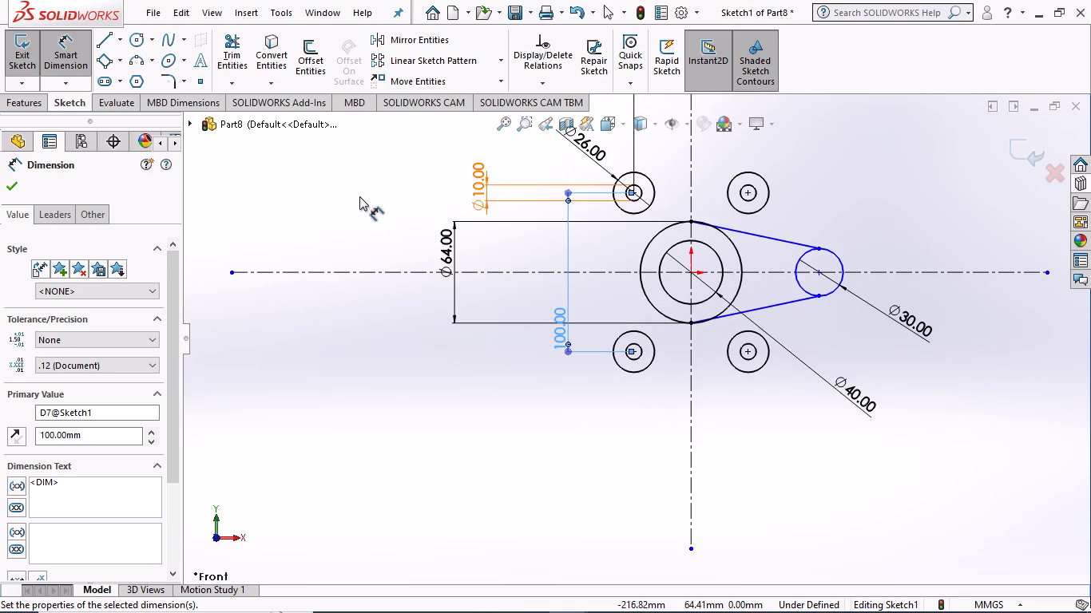
pyautogui.click(358, 178)
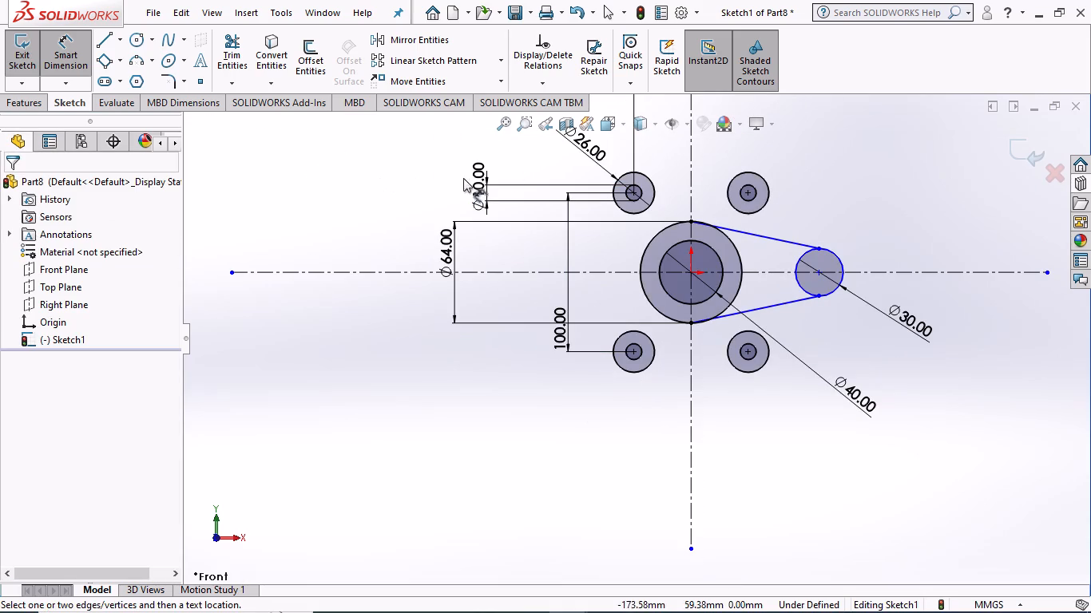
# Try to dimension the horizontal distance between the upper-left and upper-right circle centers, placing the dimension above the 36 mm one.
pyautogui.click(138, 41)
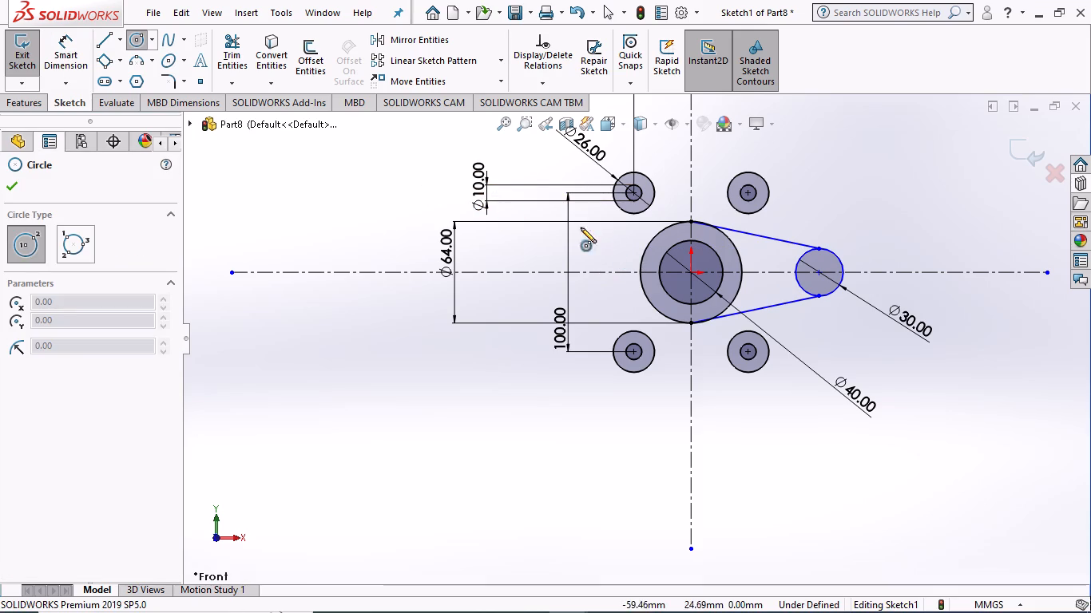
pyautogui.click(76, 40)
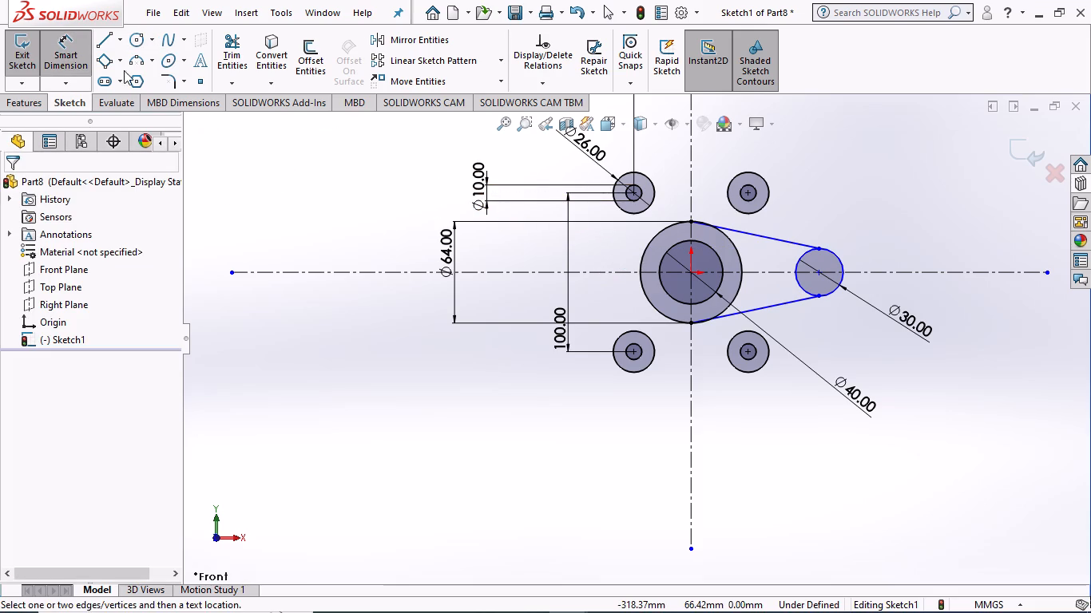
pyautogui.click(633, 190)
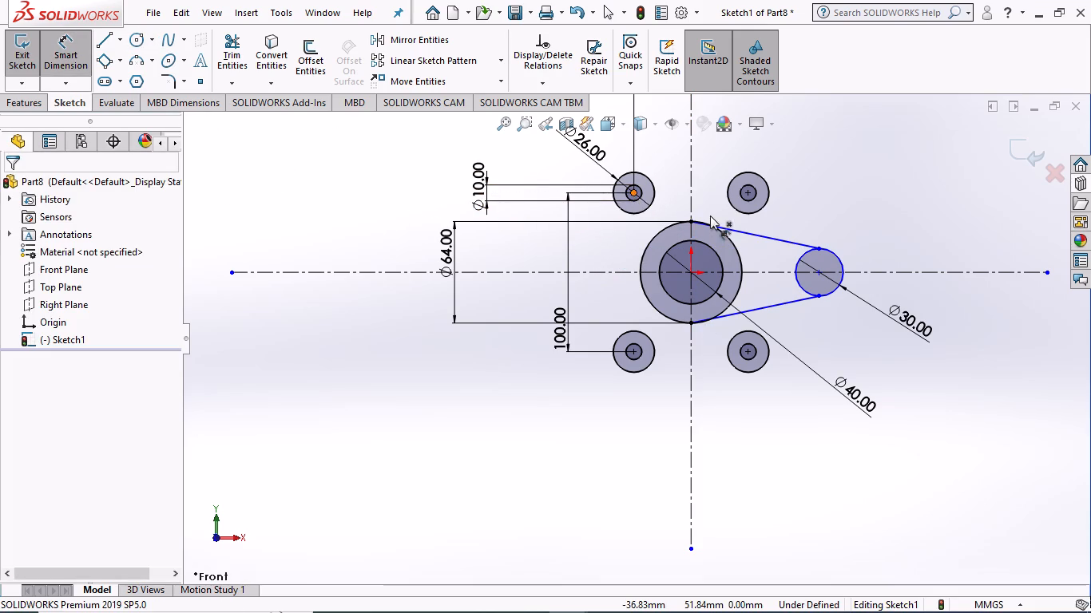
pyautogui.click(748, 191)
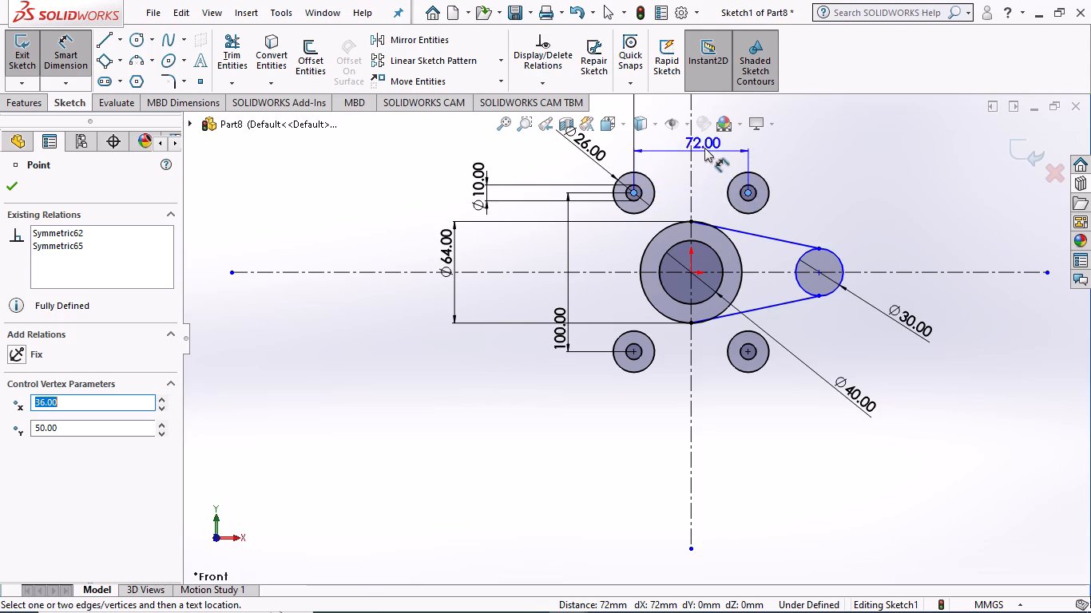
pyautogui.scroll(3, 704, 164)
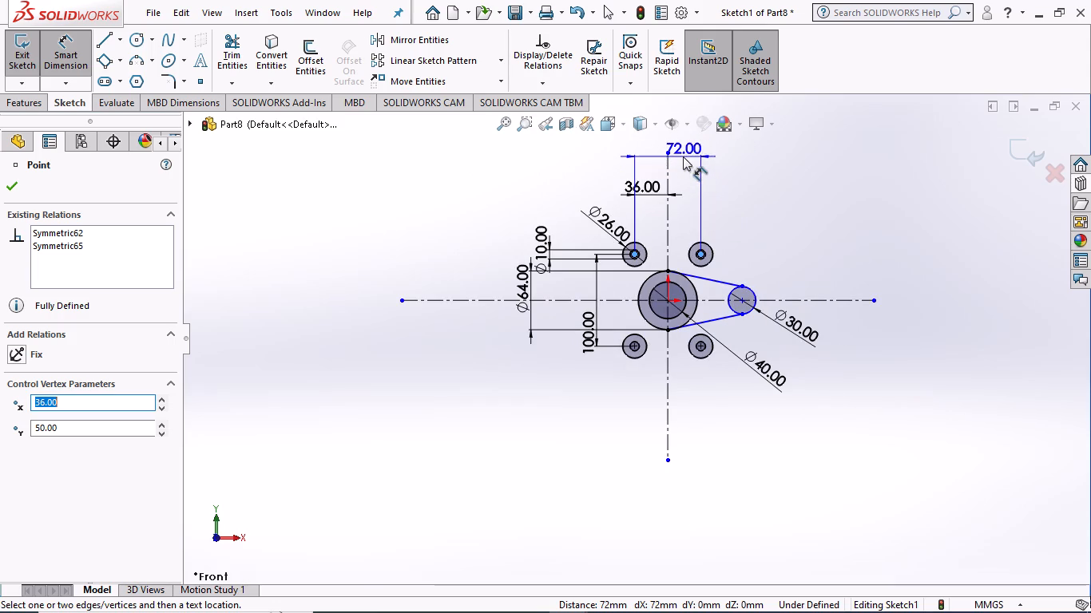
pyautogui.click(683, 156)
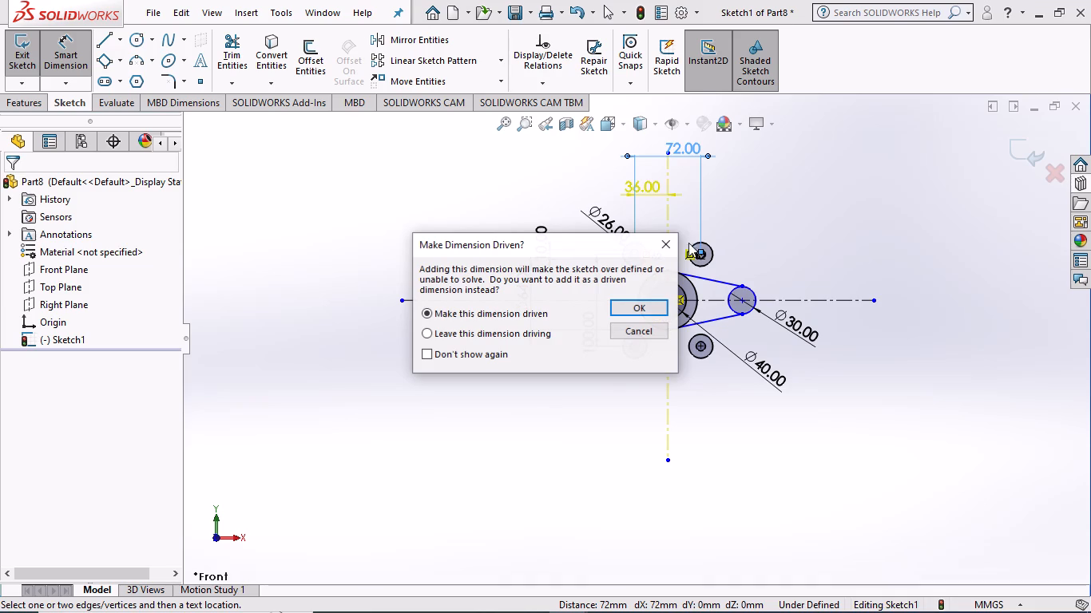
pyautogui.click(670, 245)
# Delete the 36 mm dimension between the upper-left circle center and the vertical centerline.
pyautogui.rightClick(653, 188)
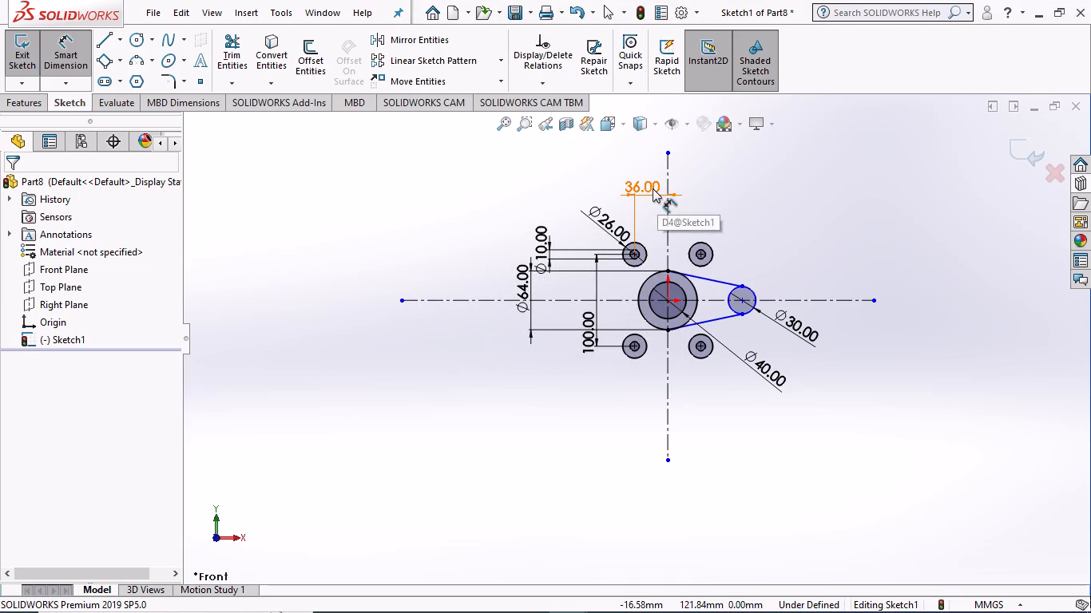
pyautogui.click(569, 204)
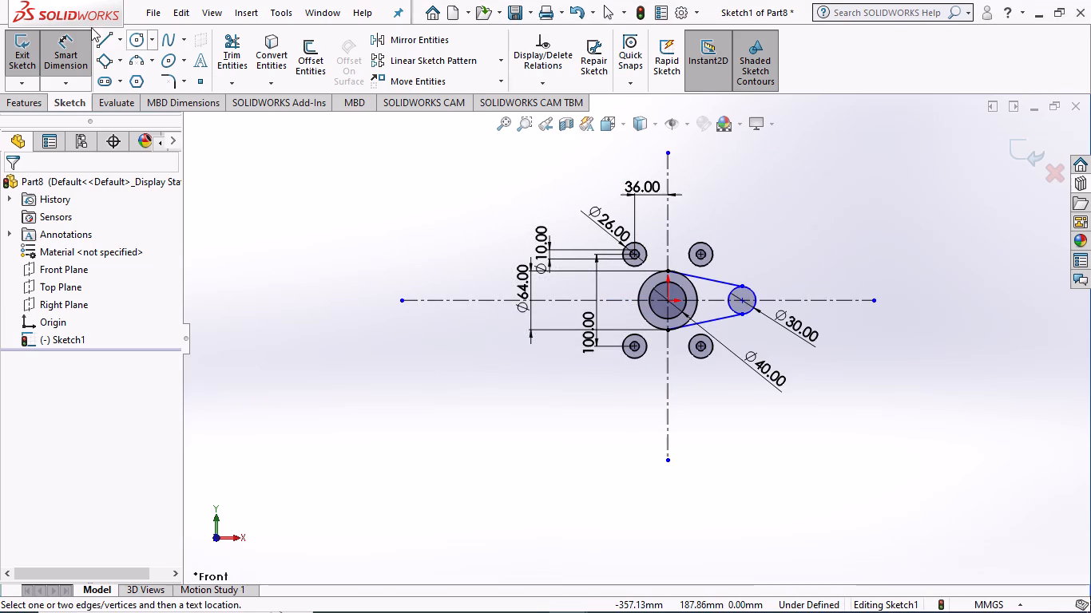
pyautogui.moveTo(68, 49); pyautogui.dragTo(80, 49)
pyautogui.rightClick(640, 194)
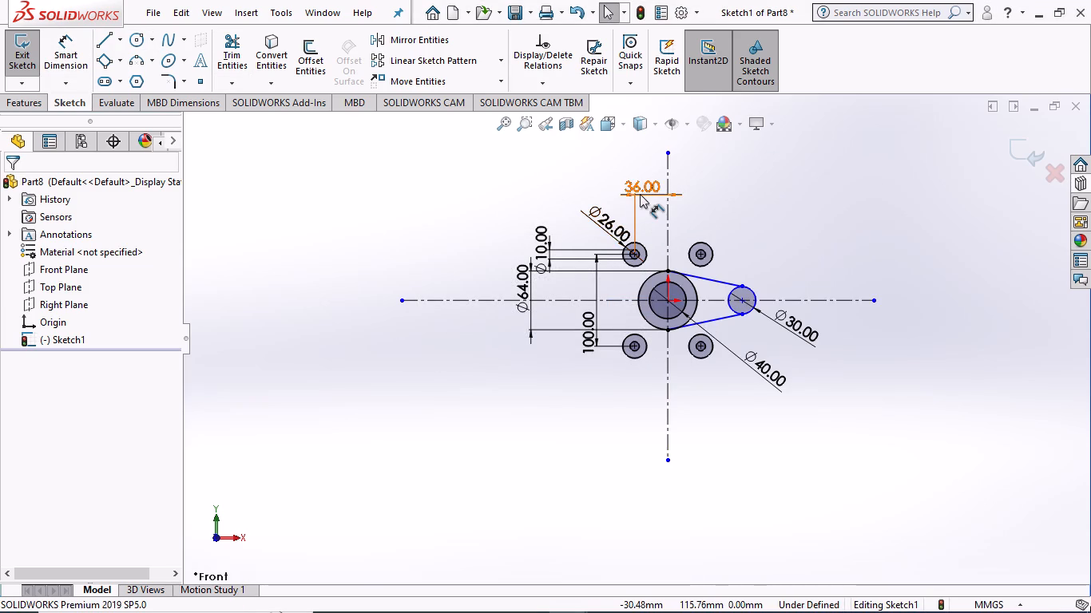
pyautogui.click(694, 380)
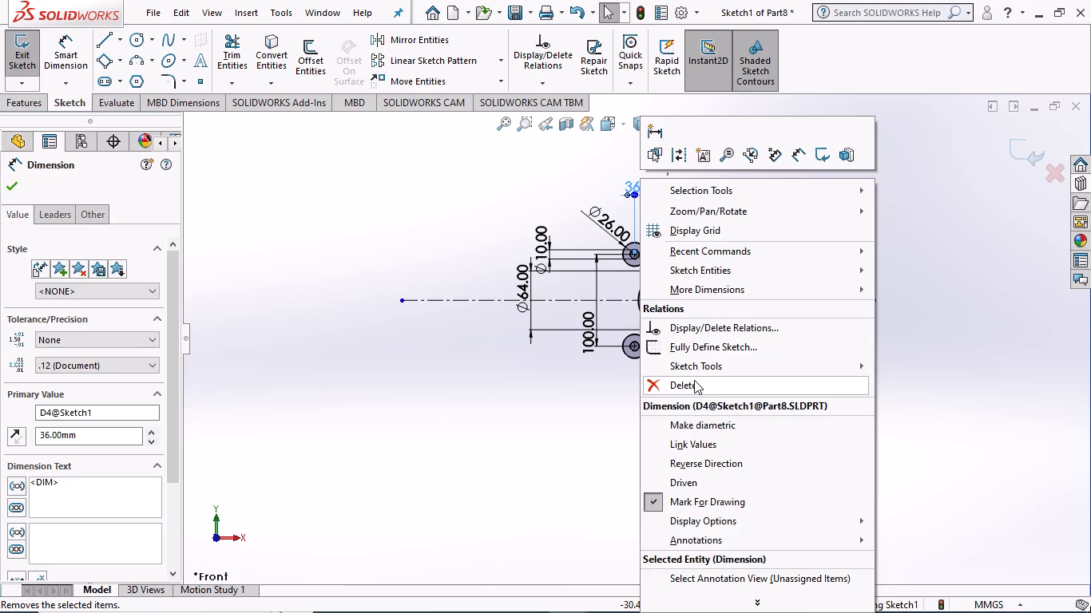
# Dimension the horizontal distance between the upper-left and upper-right circle centers as 36 mm, placing the dimension above them.
pyautogui.click(81, 45)
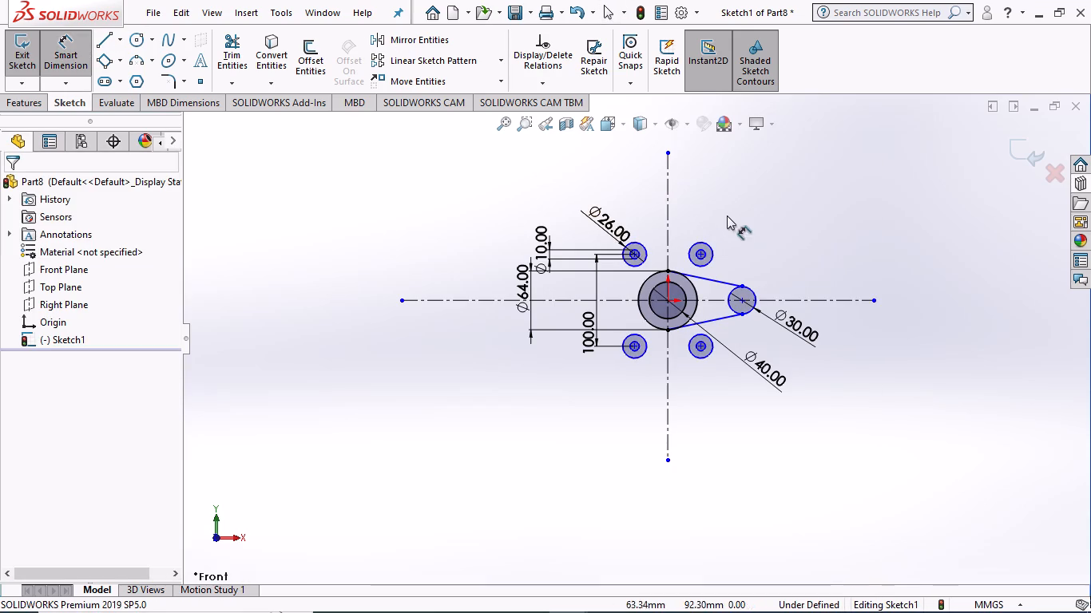
pyautogui.scroll(-6, 637, 245)
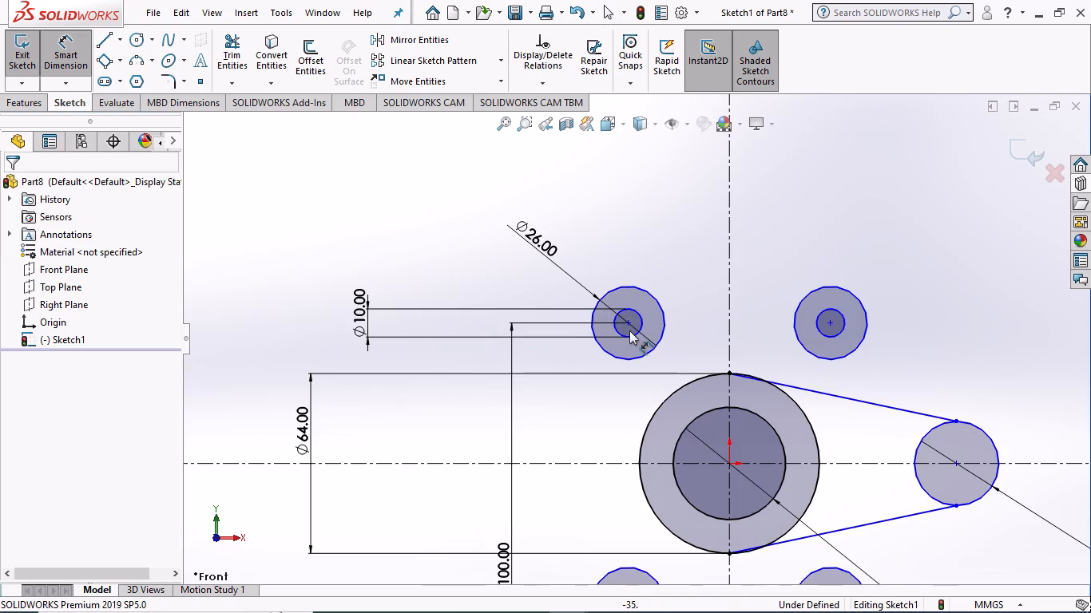
pyautogui.click(627, 320)
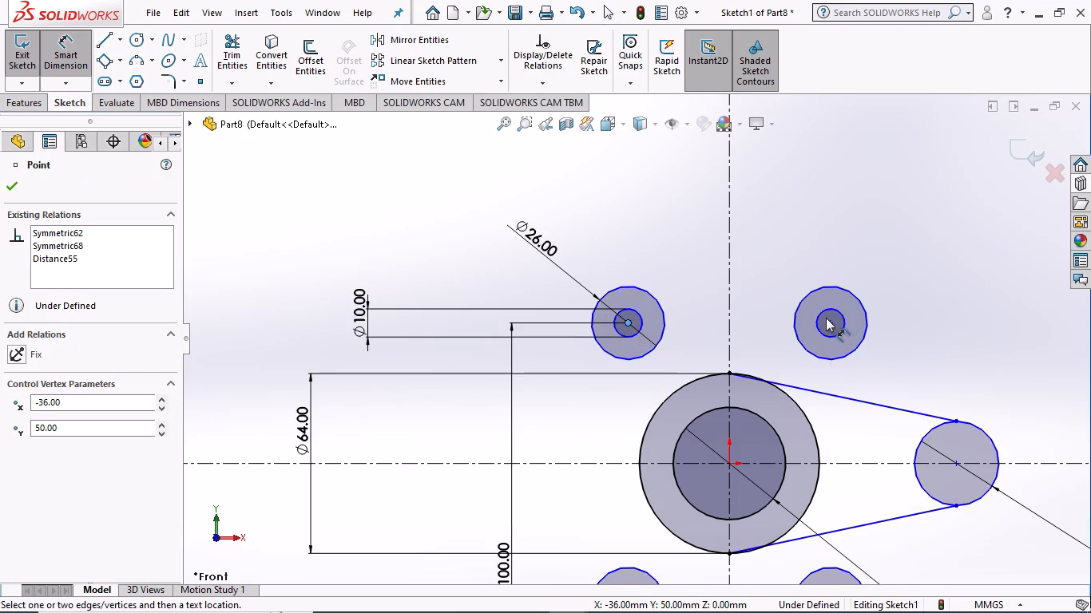
pyautogui.click(831, 319)
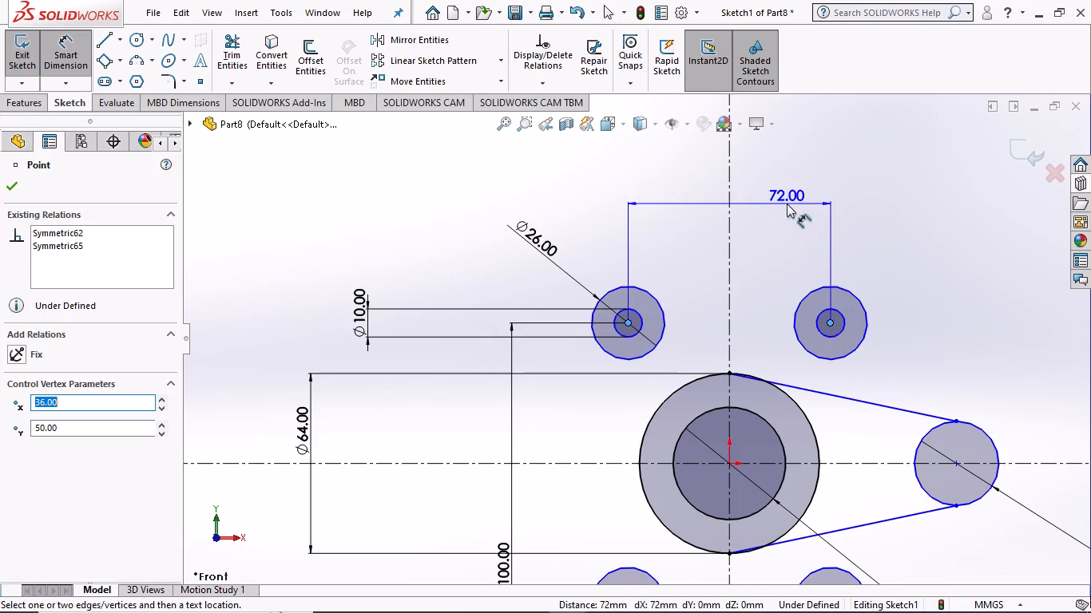
pyautogui.click(722, 195)
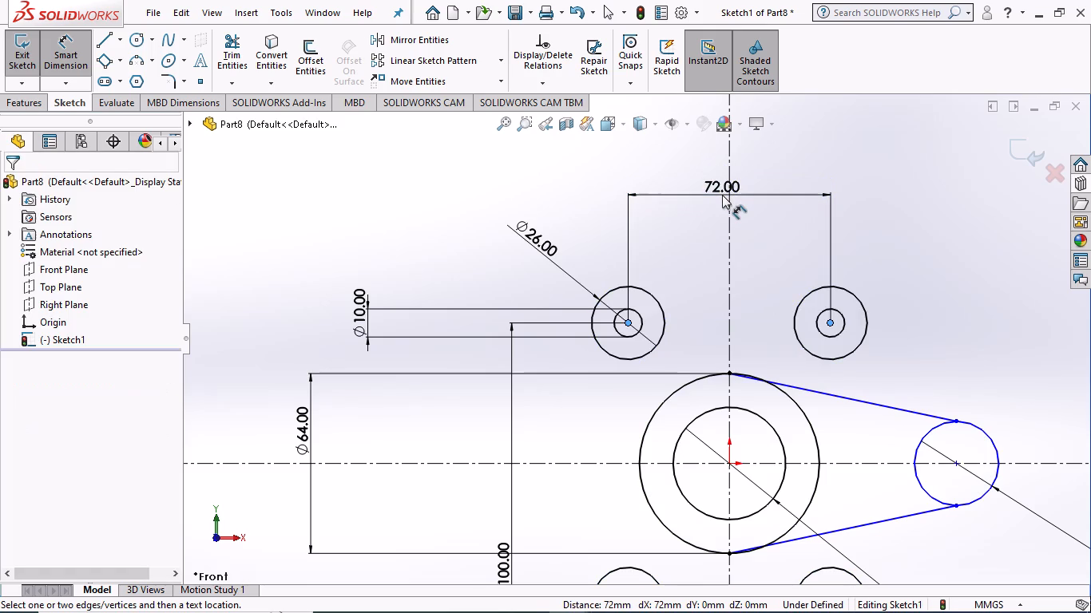
pyautogui.write('36')
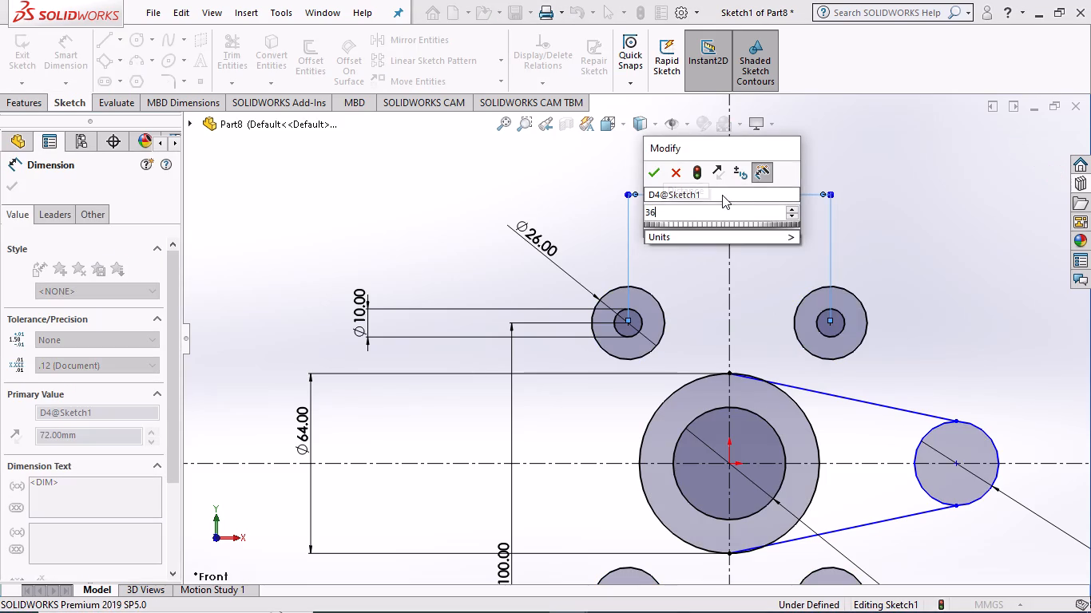
pyautogui.press('Return')
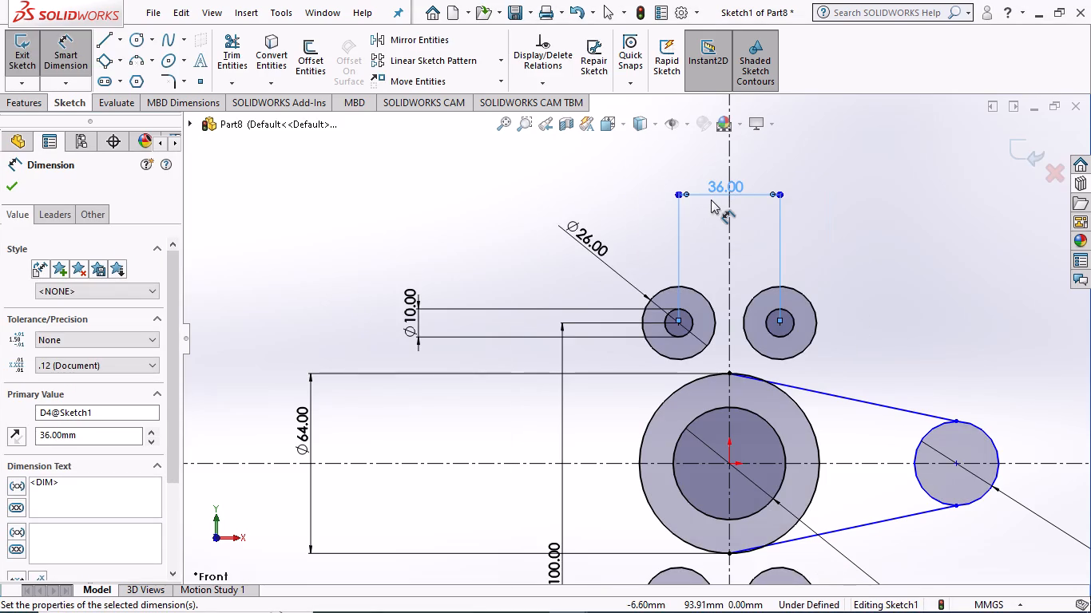
pyautogui.scroll(2, 766, 347)
pyautogui.scroll(2, 692, 282)
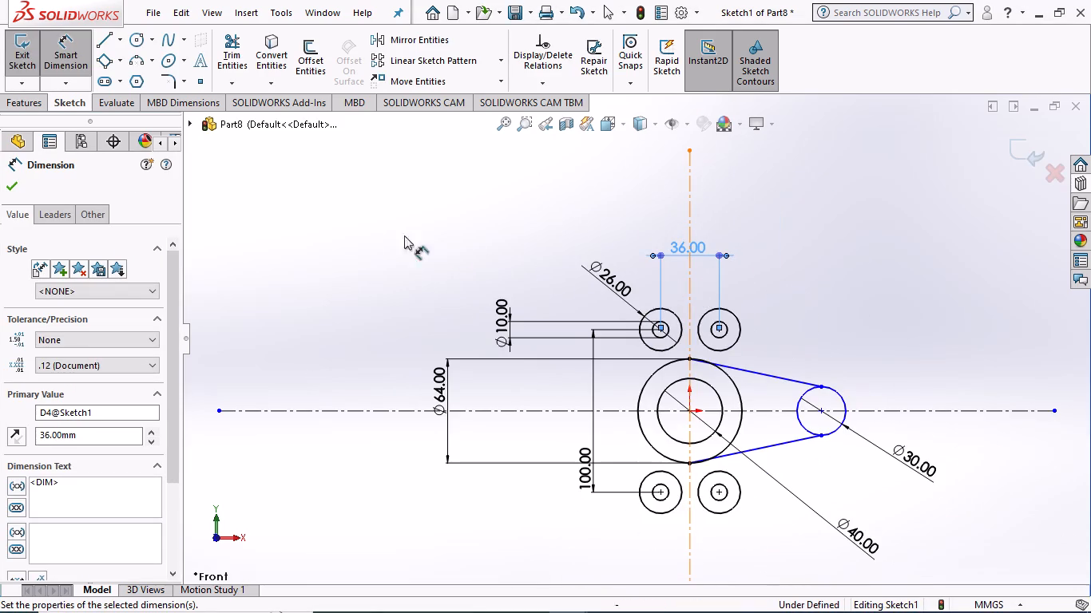
pyautogui.click(326, 235)
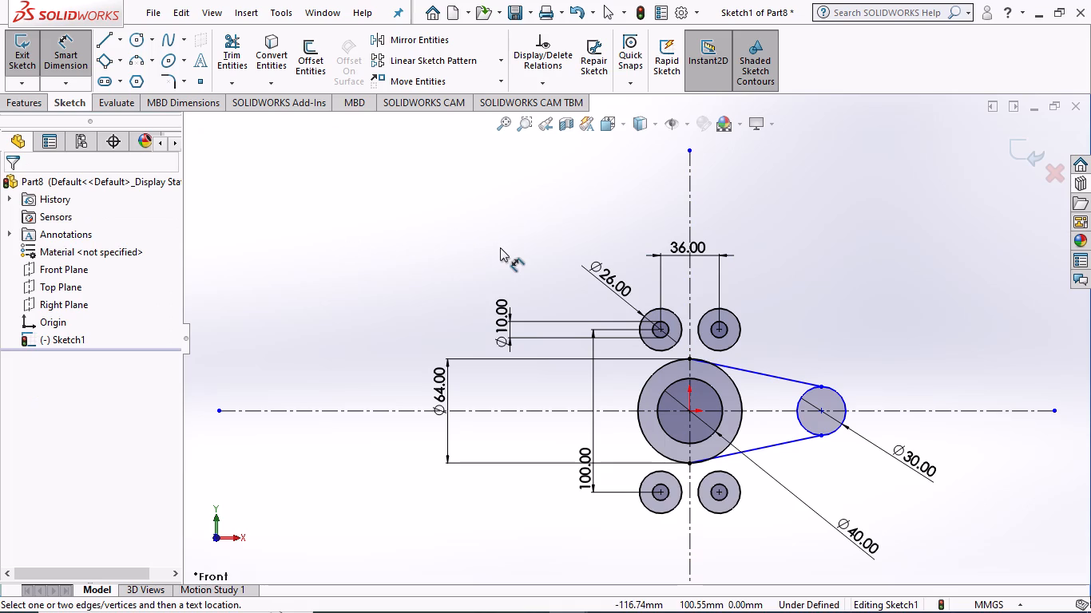
pyautogui.click(57, 42)
# Sketch a circle about 21.6 mm in diameter left of the gap between the upper-left 26 mm circle and the 64 mm circle.
pyautogui.click(131, 33)
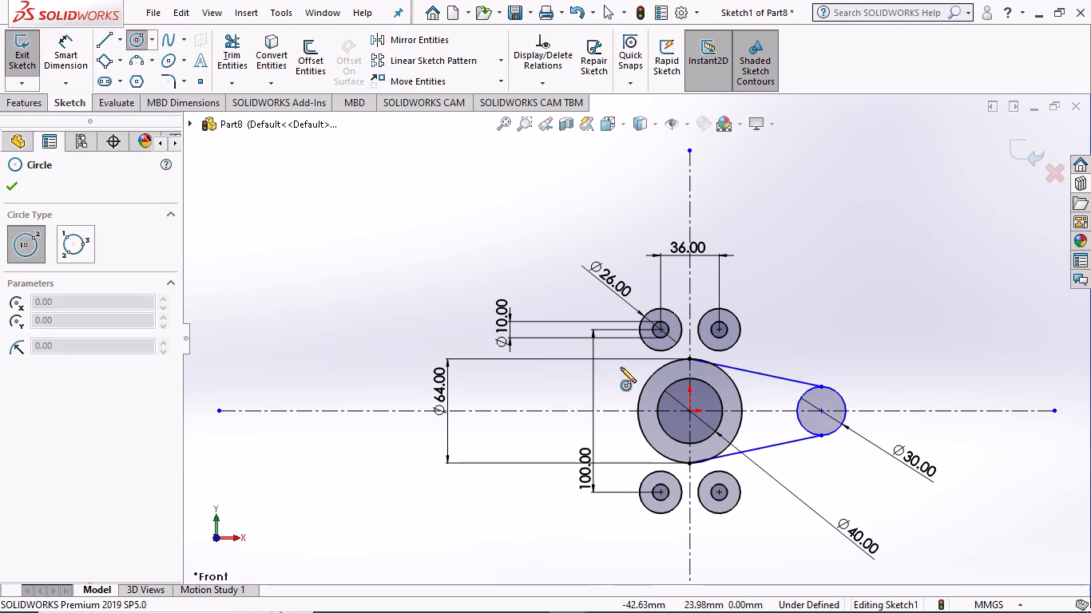
pyautogui.click(637, 358)
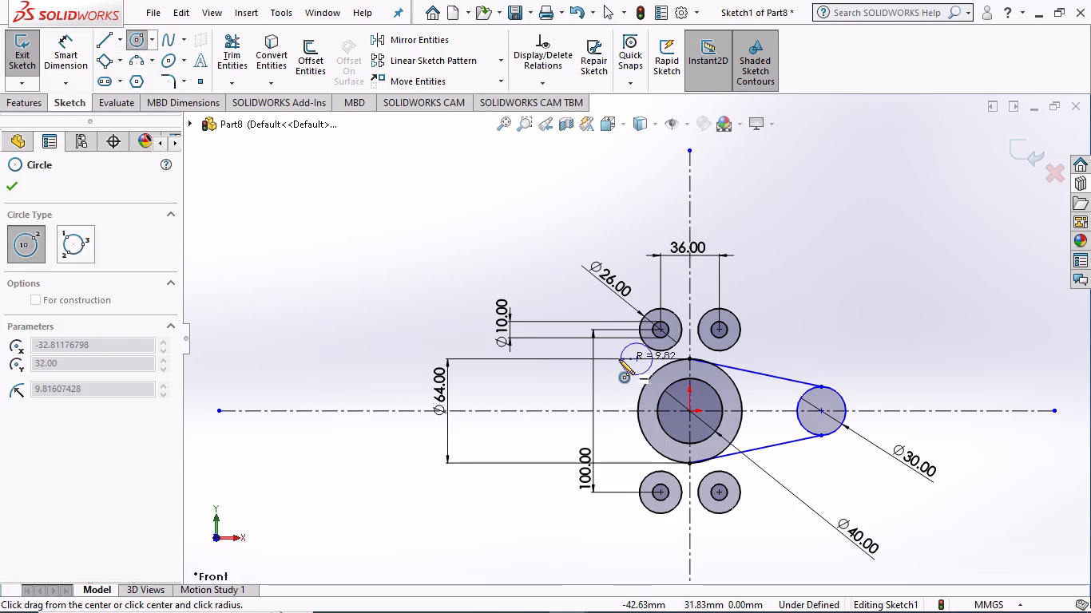
pyautogui.click(619, 359)
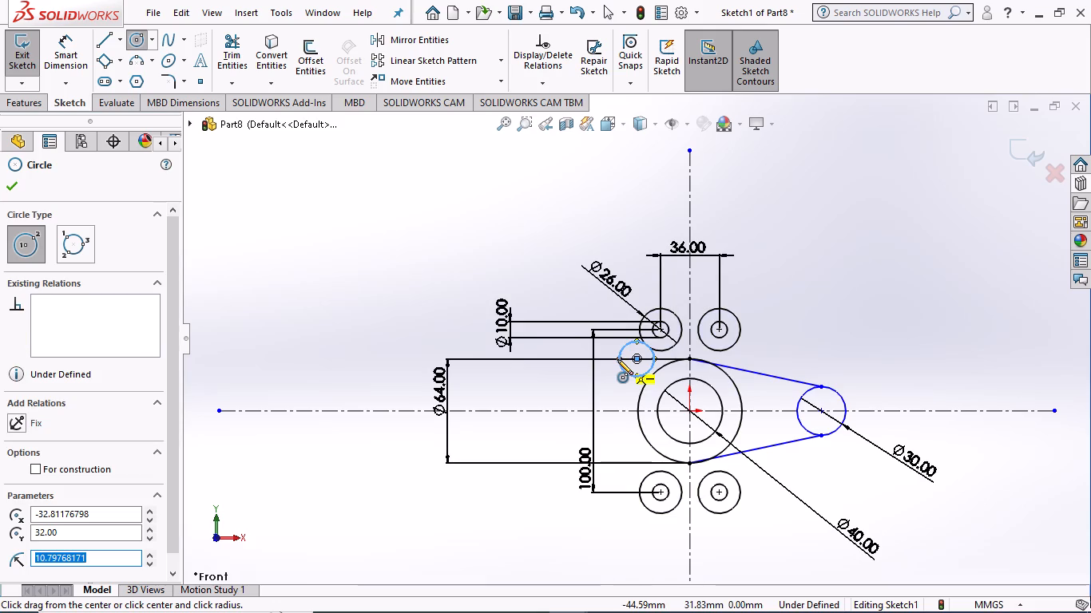
pyautogui.press('Escape')
pyautogui.press('`')
pyautogui.press('Escape')
pyautogui.press('`')
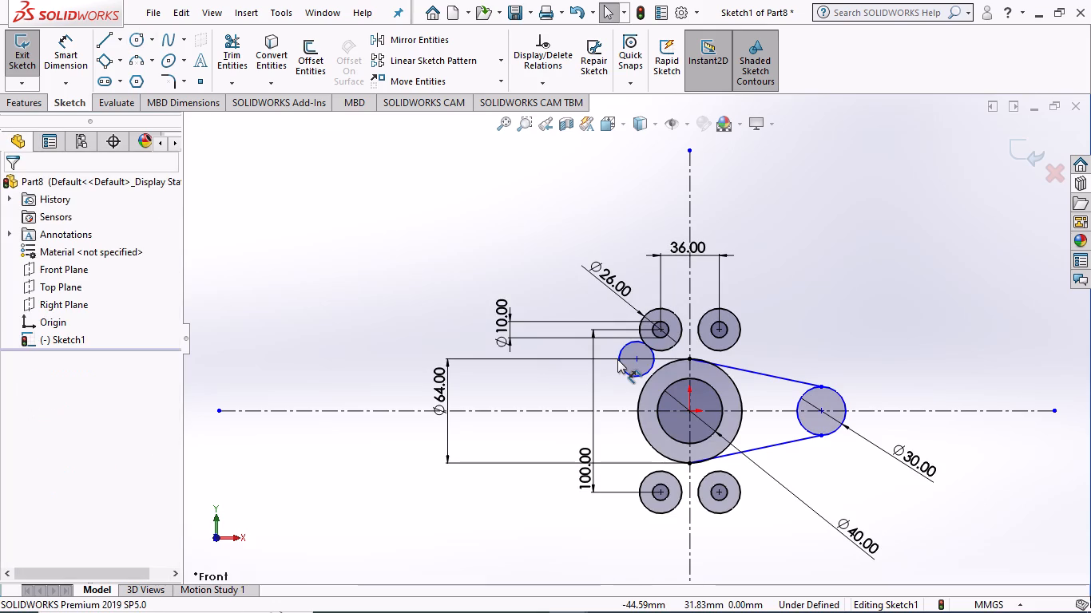
# Dimension the new circle's diameter as 25 mm, placing the dimension to its lower left.
pyautogui.click(70, 53)
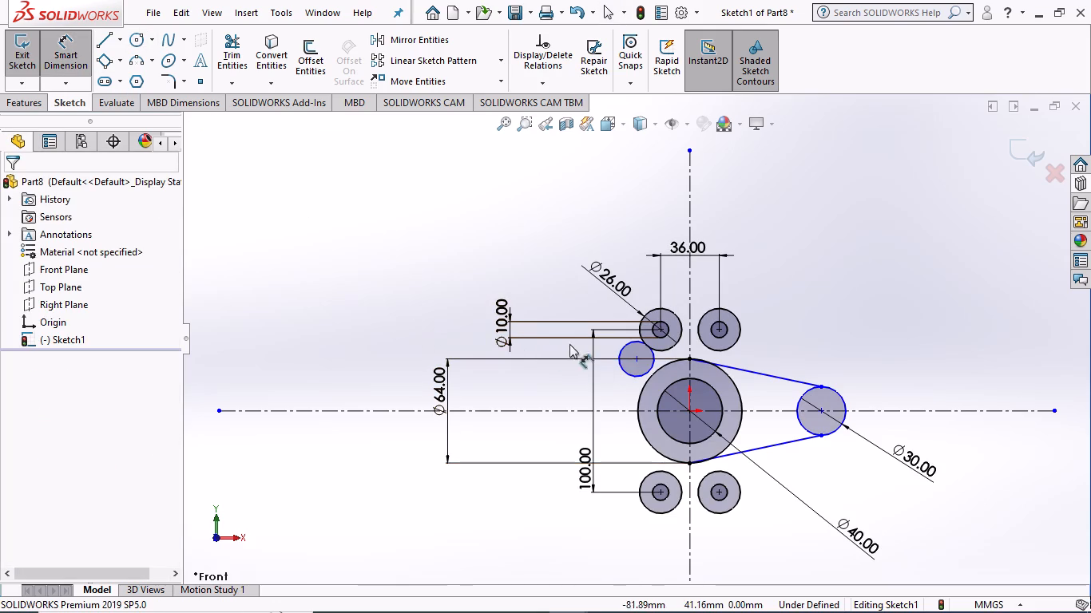
pyautogui.click(631, 374)
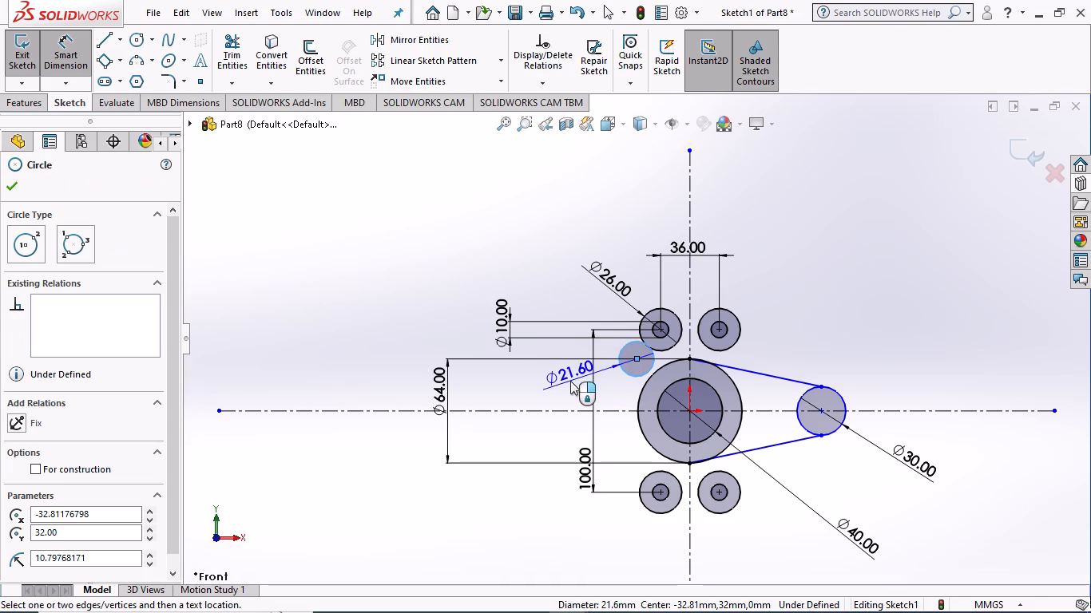
pyautogui.click(570, 381)
pyautogui.write('25')
pyautogui.press('Return')
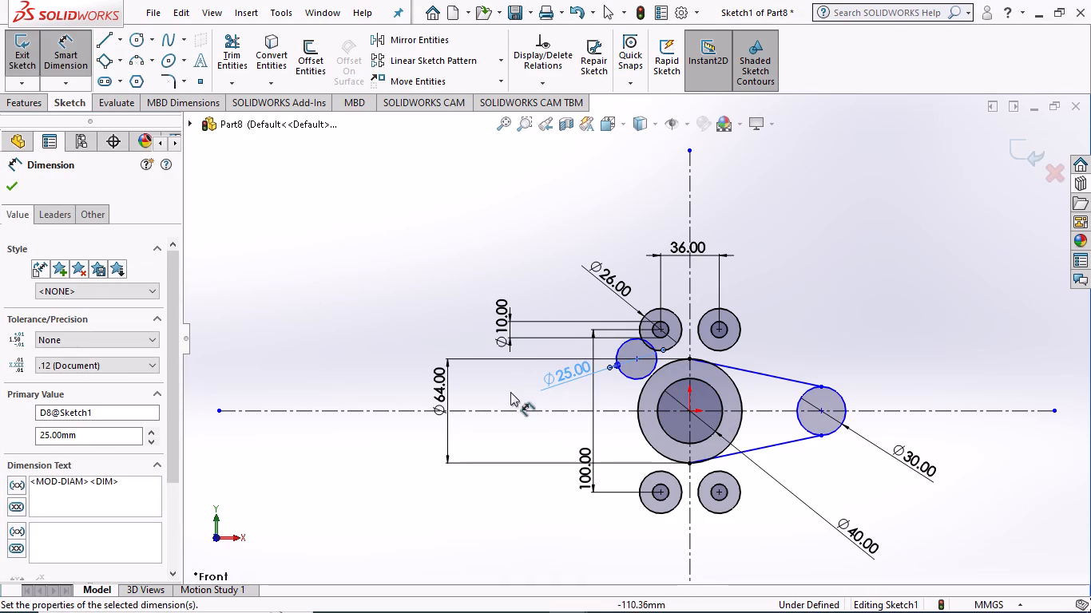
# Set the new circle's diameter to 24 mm.
pyautogui.doubleClick(574, 380)
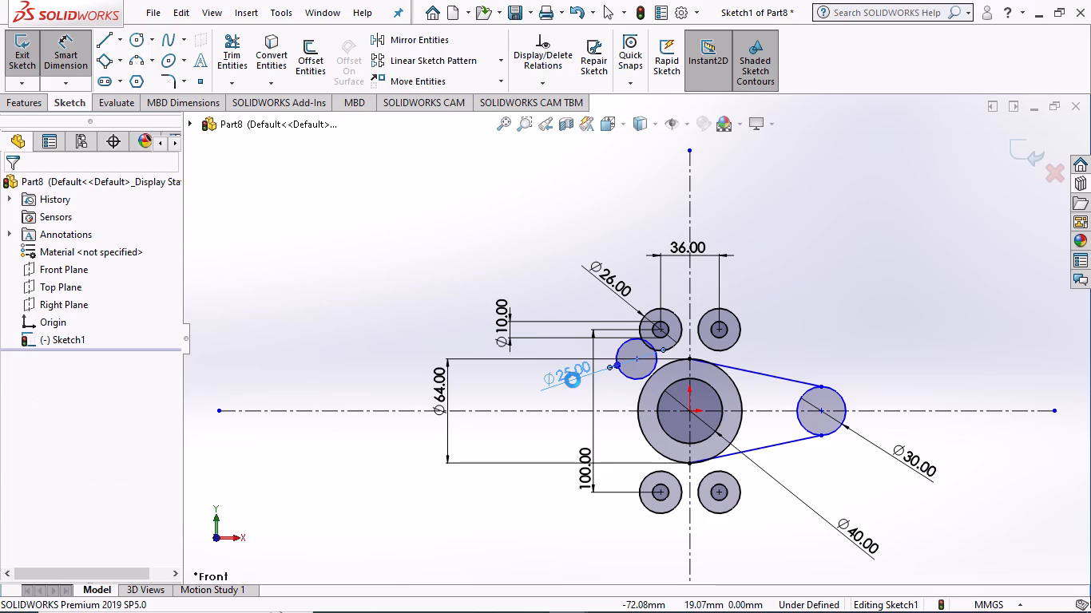
pyautogui.write('24')
pyautogui.press('Return')
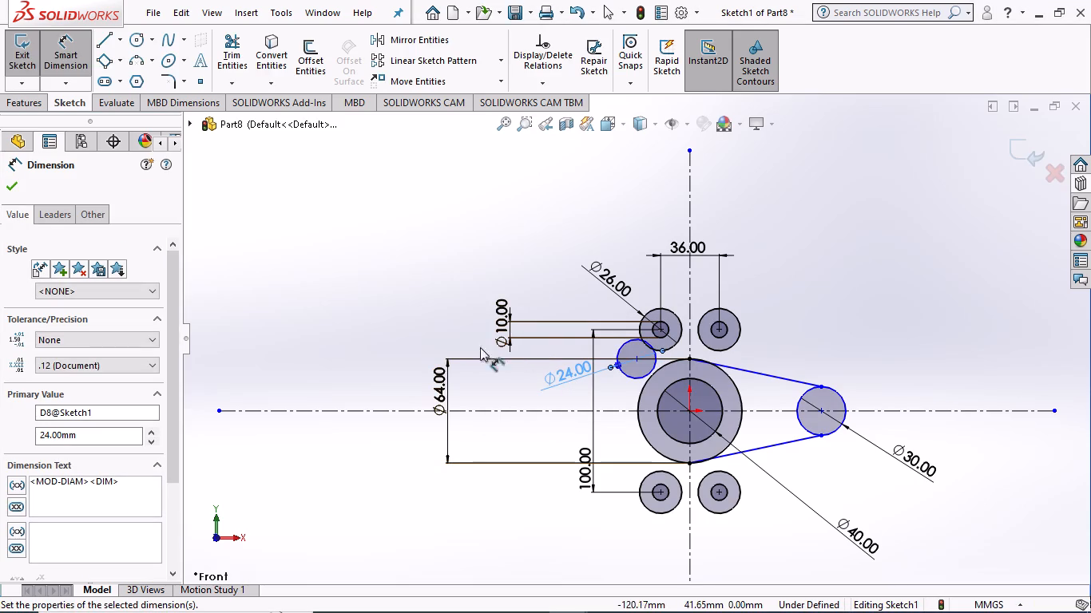
pyautogui.click(429, 306)
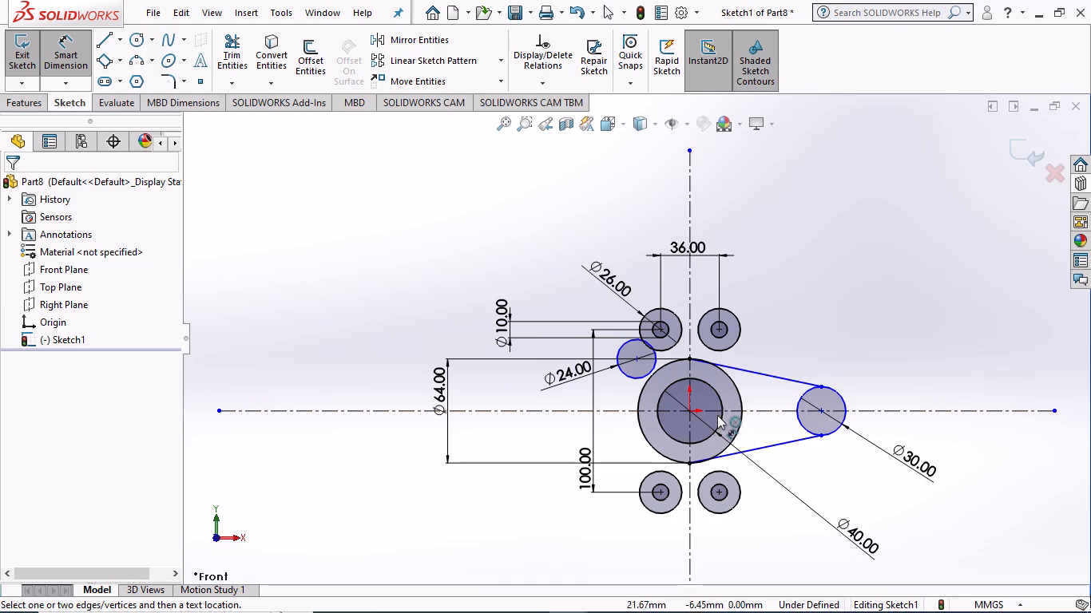
# Make the 24 mm circle tangent to the upper-left 26 mm circle.
pyautogui.keyDown('ctrl'); pyautogui.click(625, 375); pyautogui.keyUp('ctrl')
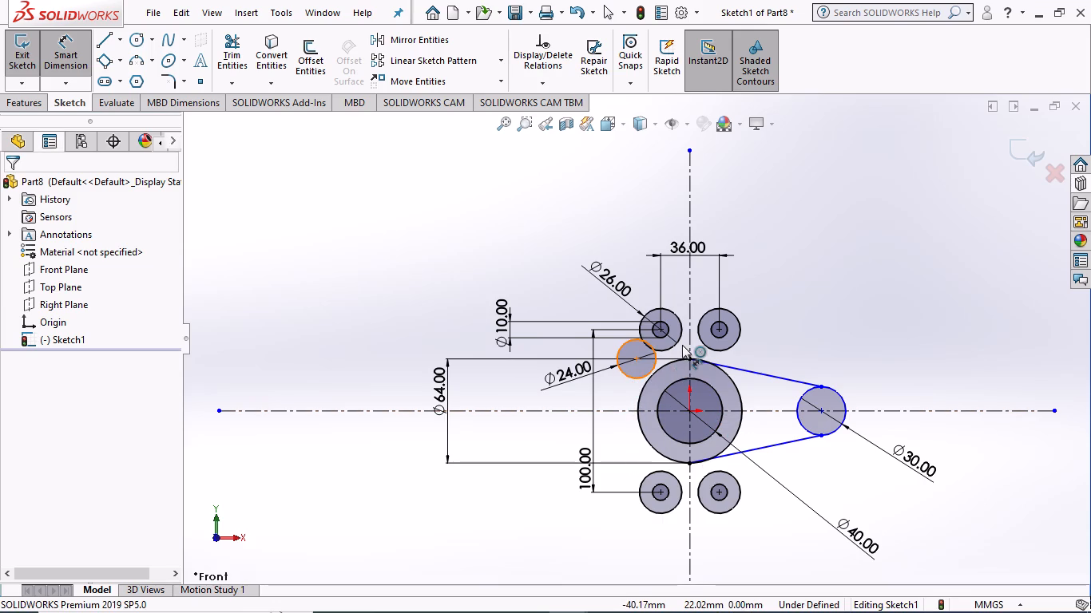
pyautogui.press('Escape')
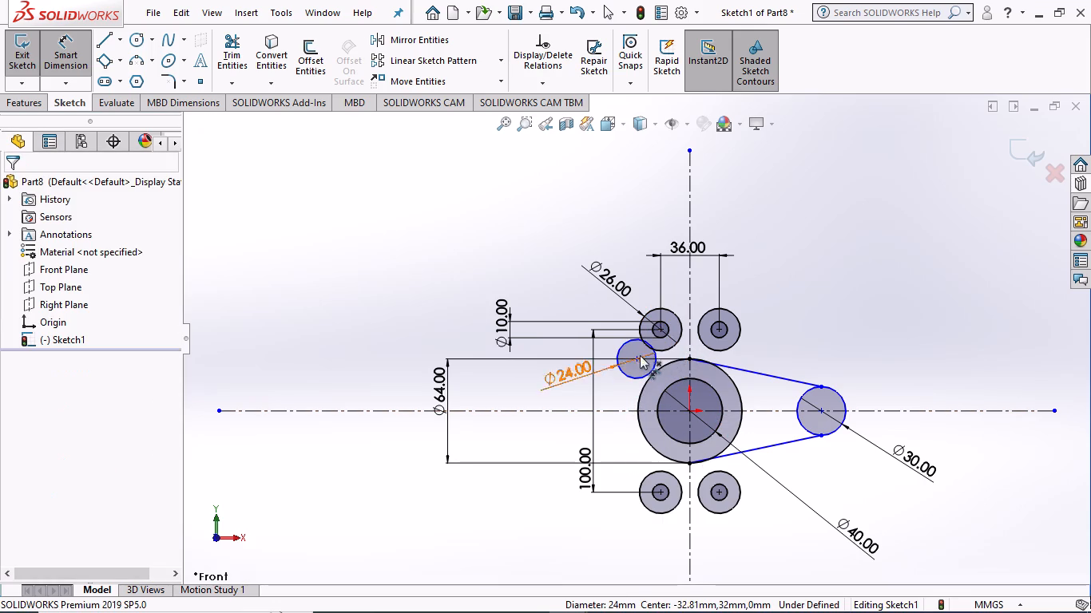
pyautogui.press('Escape')
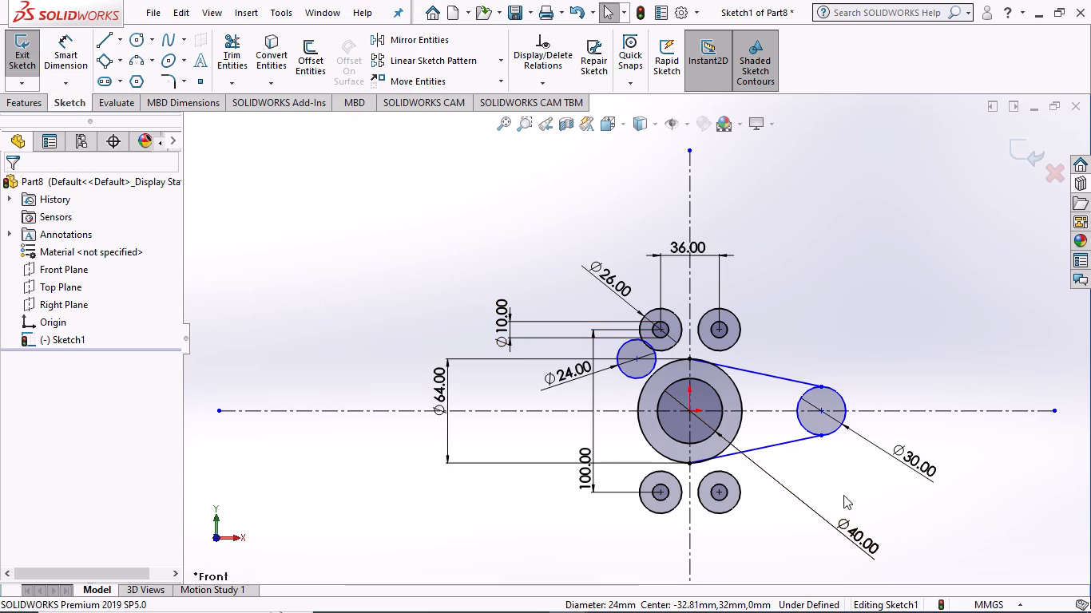
pyautogui.keyDown('ctrl'); pyautogui.click(629, 373); pyautogui.keyUp('ctrl')
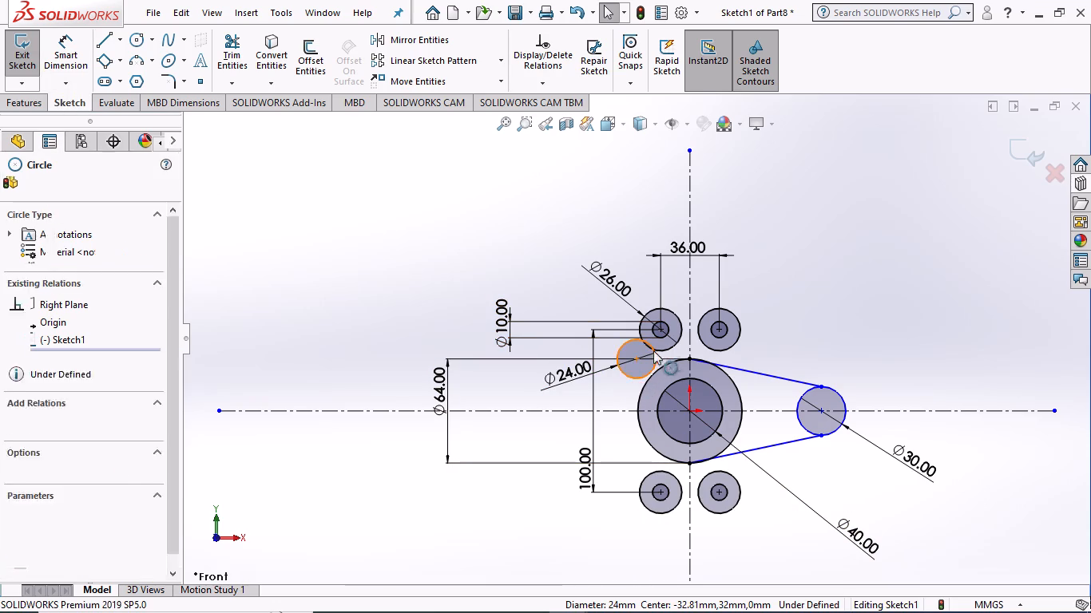
pyautogui.keyDown('ctrl'); pyautogui.click(668, 346); pyautogui.keyUp('ctrl')
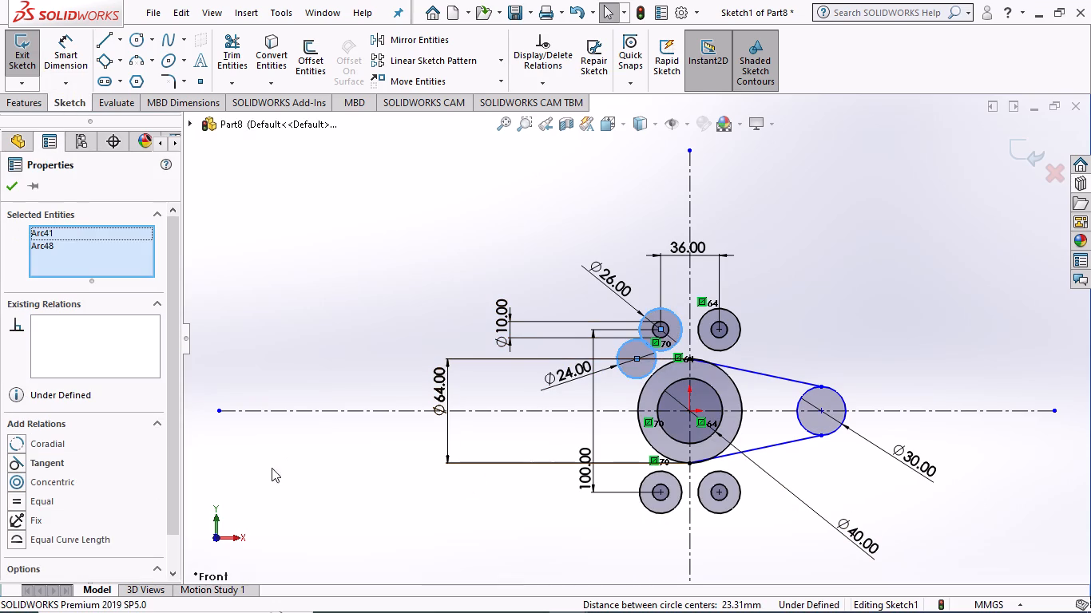
pyautogui.click(46, 465)
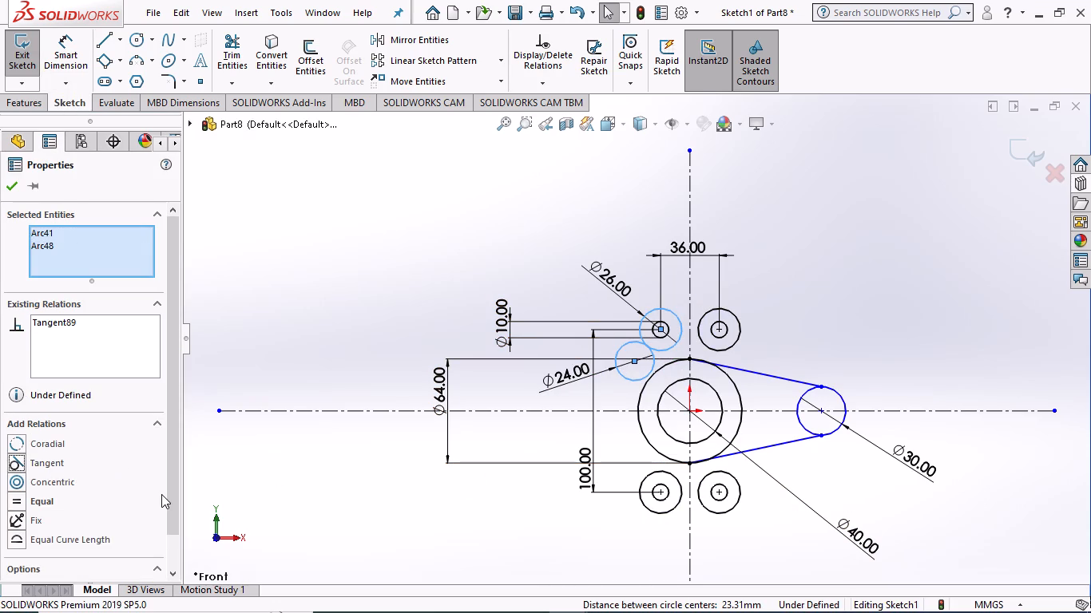
pyautogui.moveTo(276, 297); pyautogui.dragTo(290, 303)
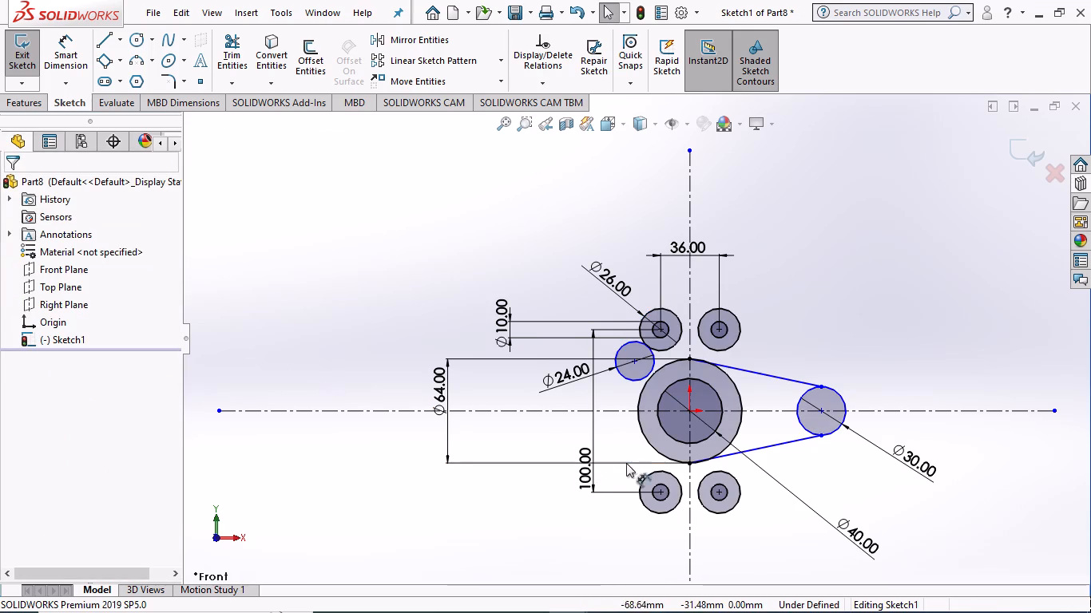
# Make the 24 mm circle tangent to the central 64 mm circle.
pyautogui.keyDown('ctrl'); pyautogui.click(634, 380); pyautogui.keyUp('ctrl')
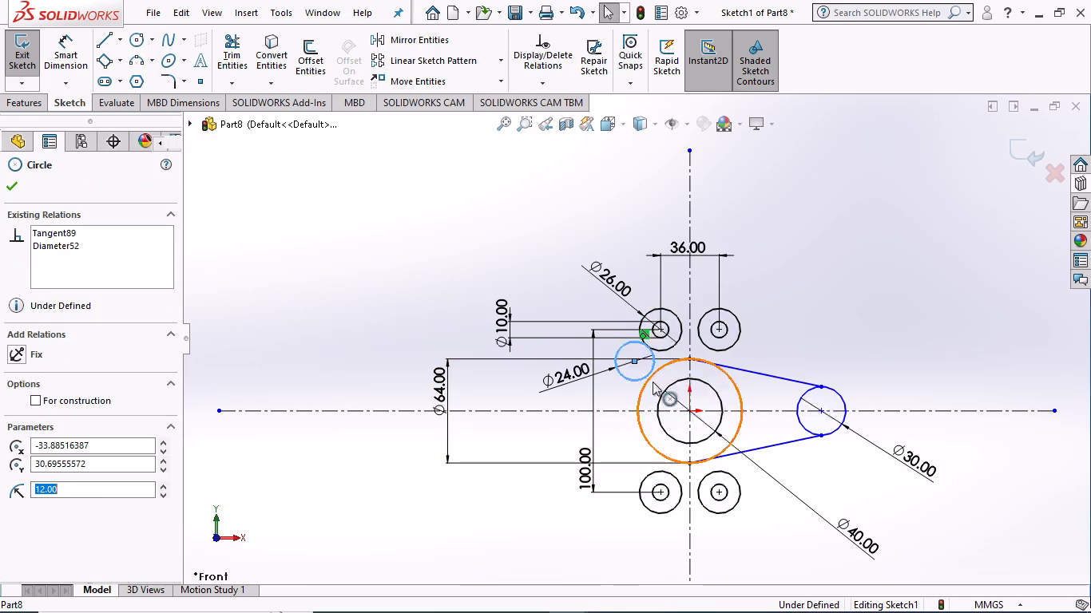
pyautogui.keyDown('ctrl'); pyautogui.click(649, 382); pyautogui.keyUp('ctrl')
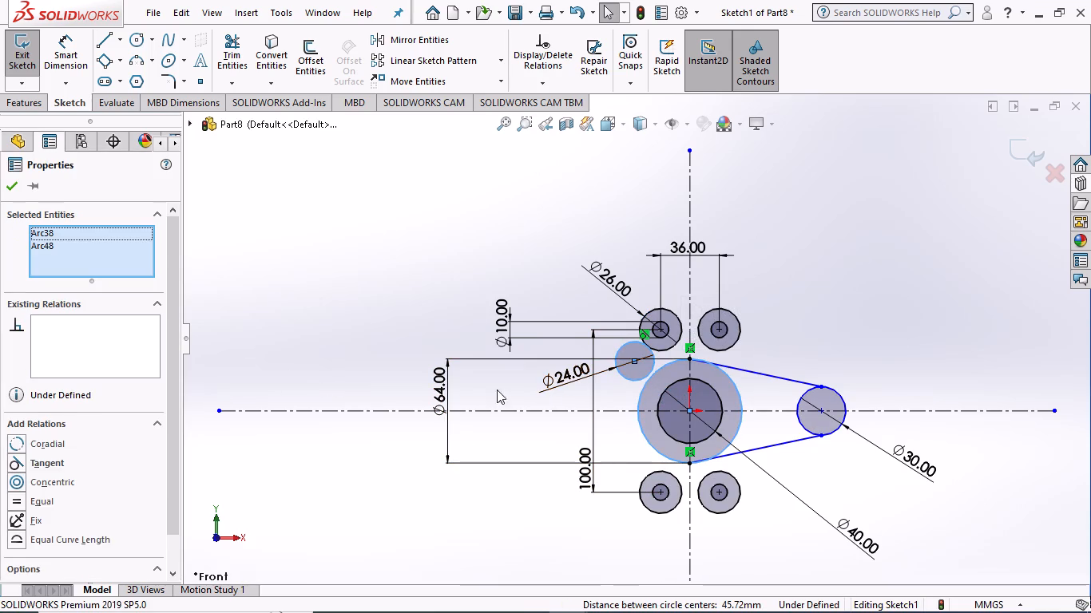
pyautogui.click(34, 465)
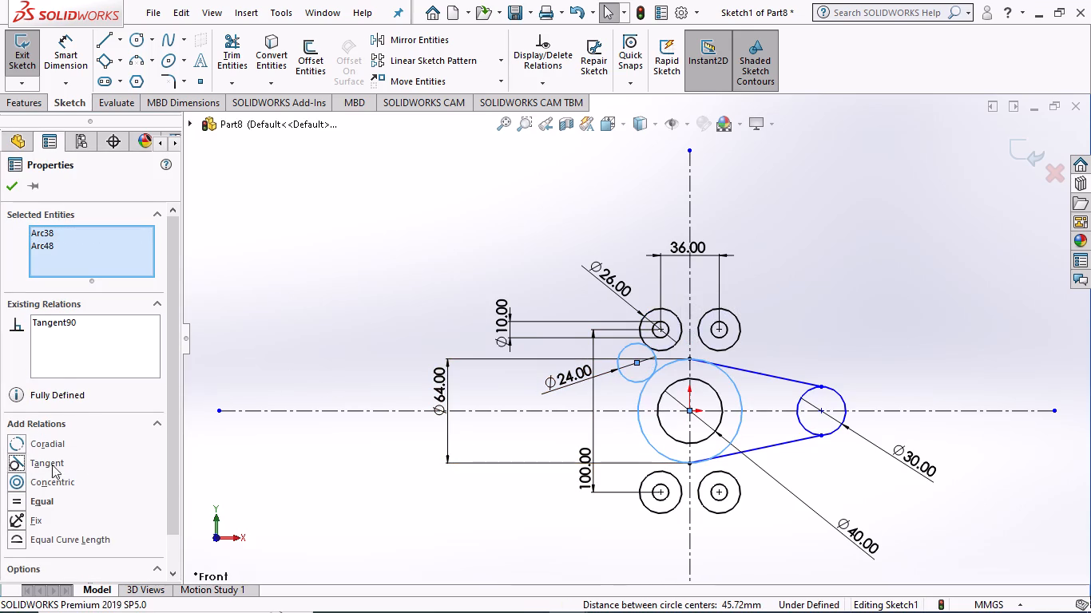
pyautogui.click(12, 182)
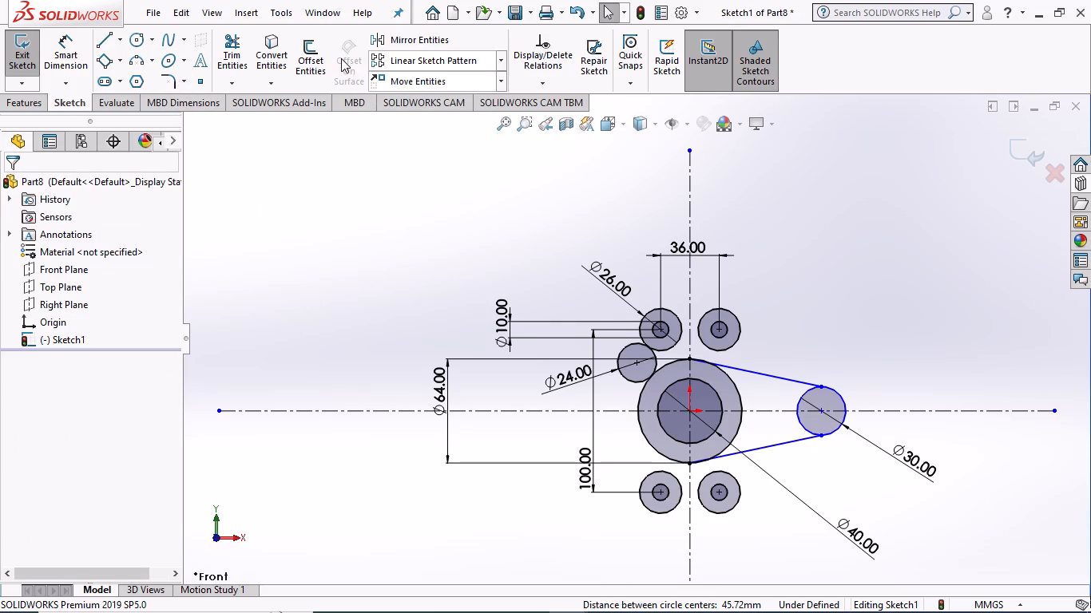
# Trim away the outer part of the 24 mm circle, keeping the arc between its two tangent points.
pyautogui.click(240, 51)
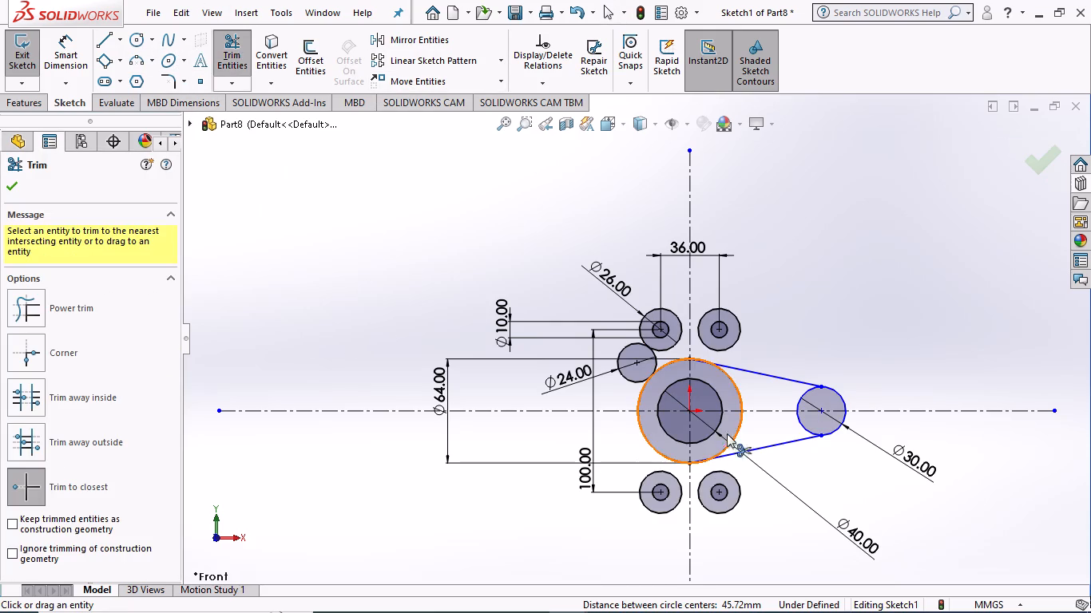
pyautogui.click(623, 345)
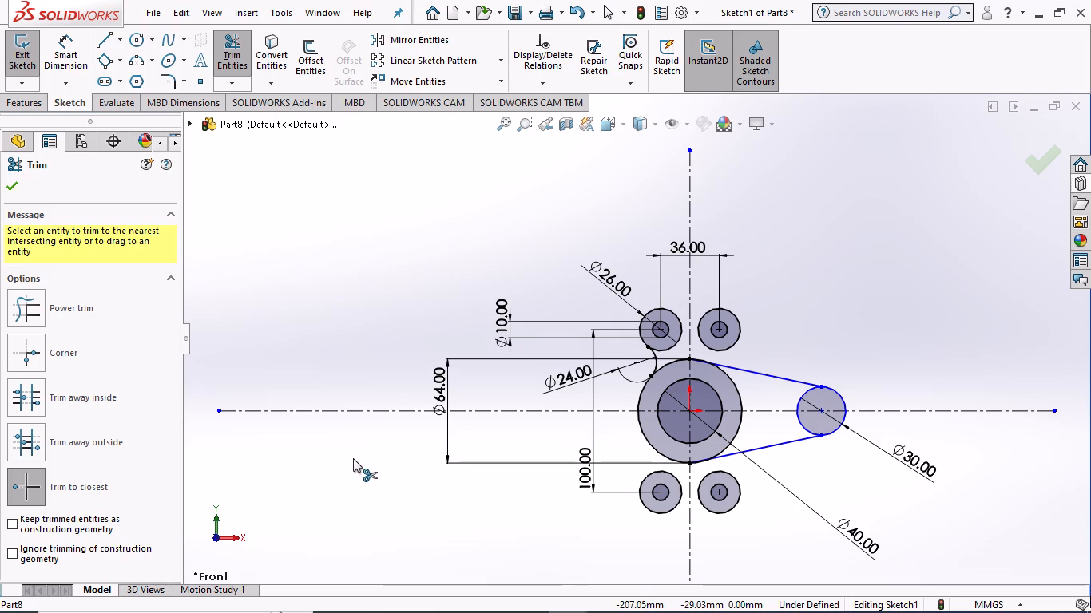
pyautogui.click(12, 187)
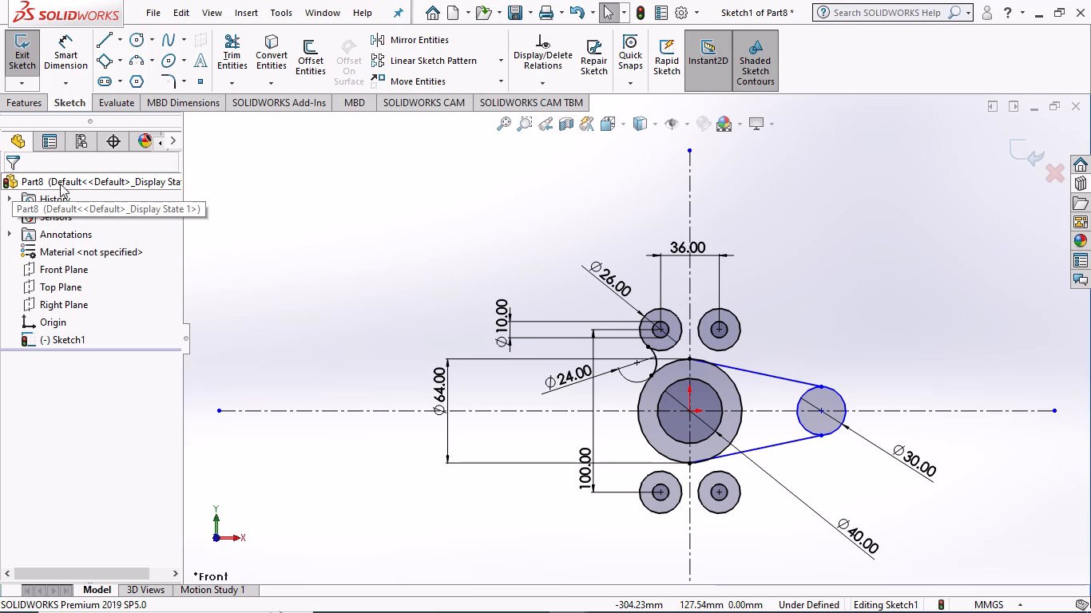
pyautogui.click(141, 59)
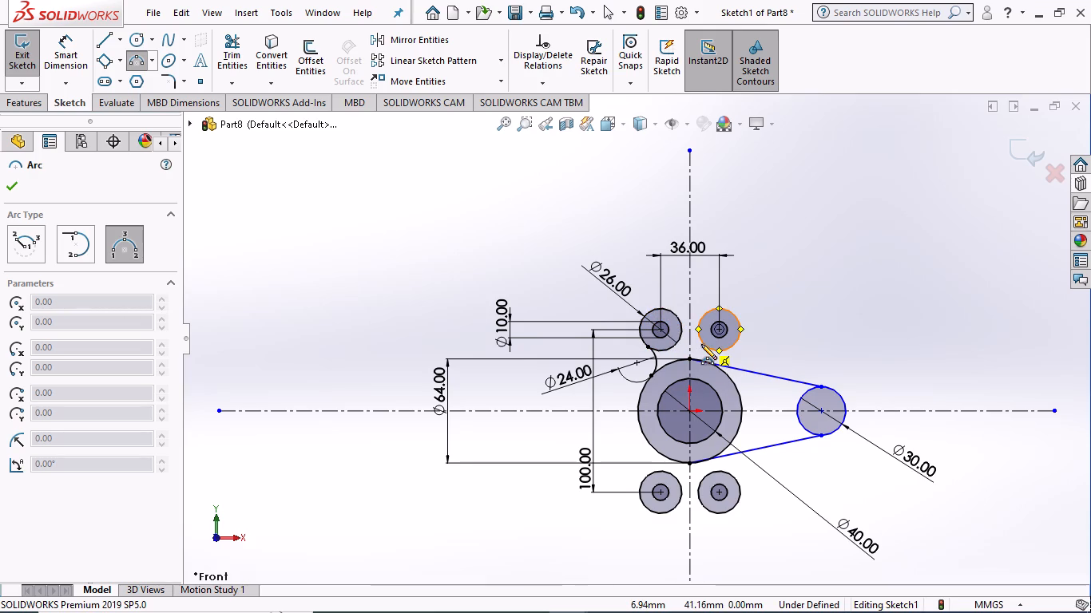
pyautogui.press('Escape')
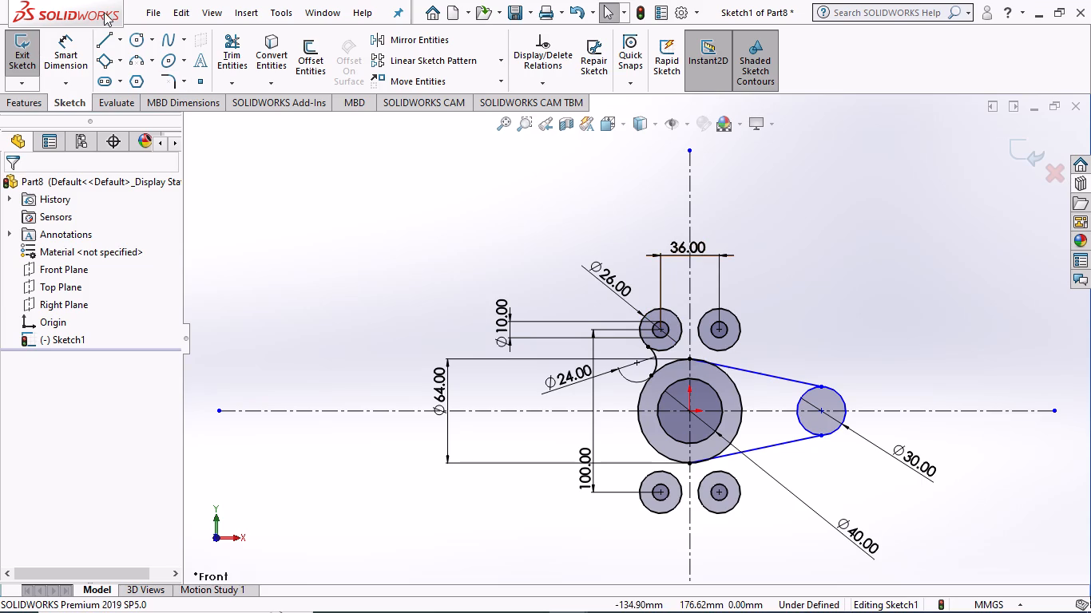
# Sketch a circle of about 40 mm radius centred on the top point of the central 64 mm circle.
pyautogui.click(136, 40)
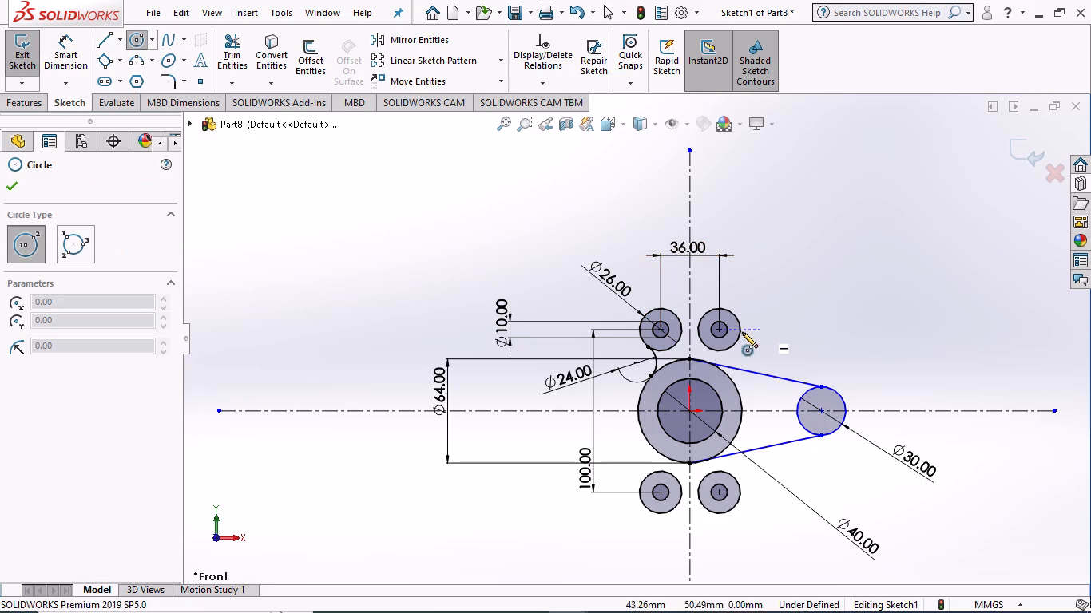
pyautogui.click(688, 357)
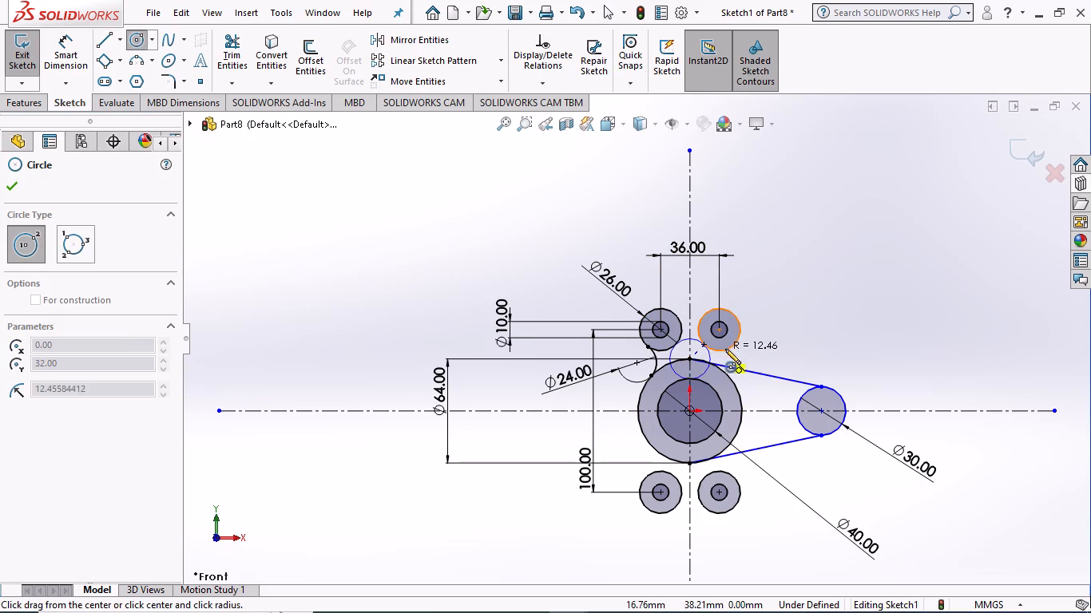
pyautogui.click(754, 350)
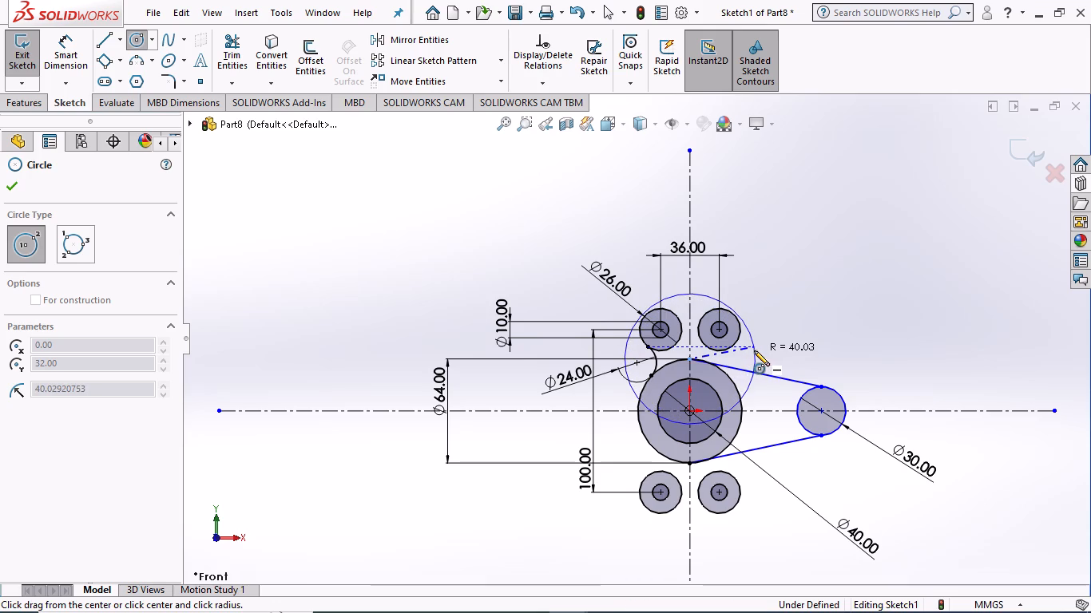
pyautogui.press('Escape')
pyautogui.press('Escape')
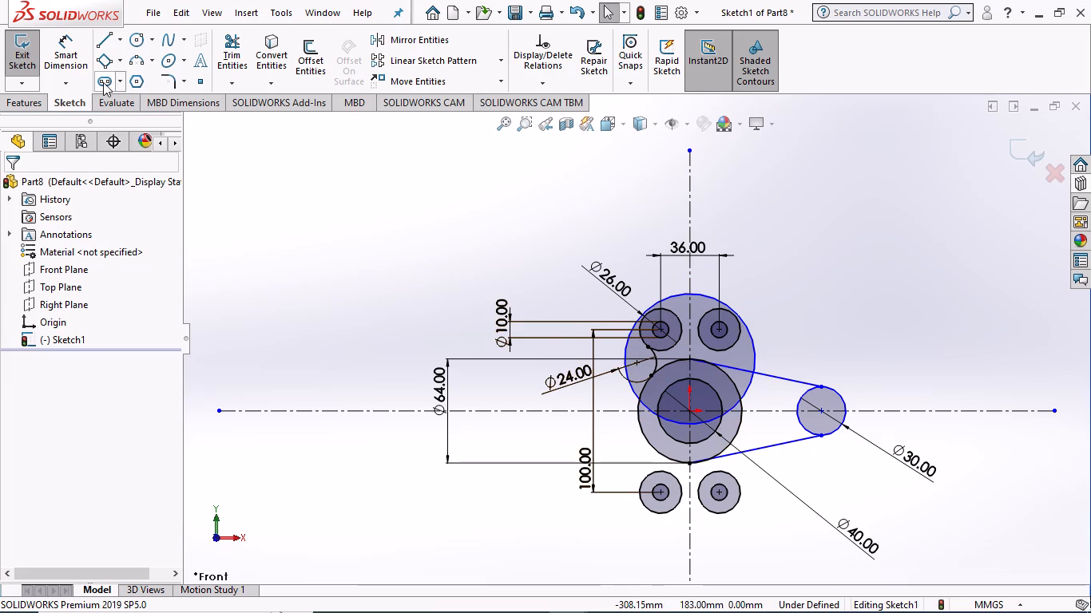
# Dimension the new large circle's diameter, keeping its size as drawn.
pyautogui.click(72, 50)
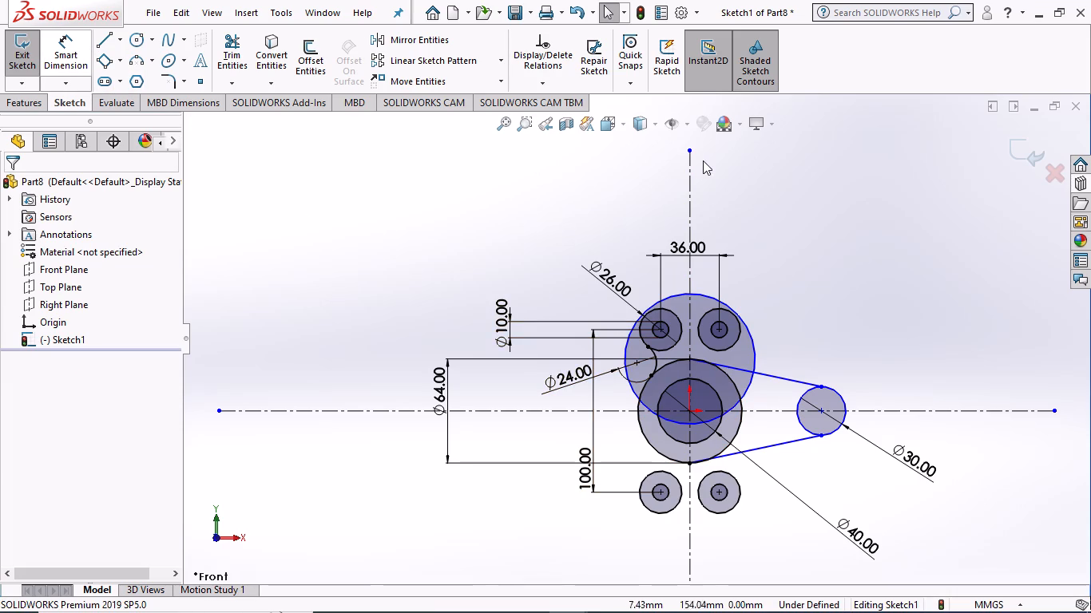
pyautogui.click(700, 294)
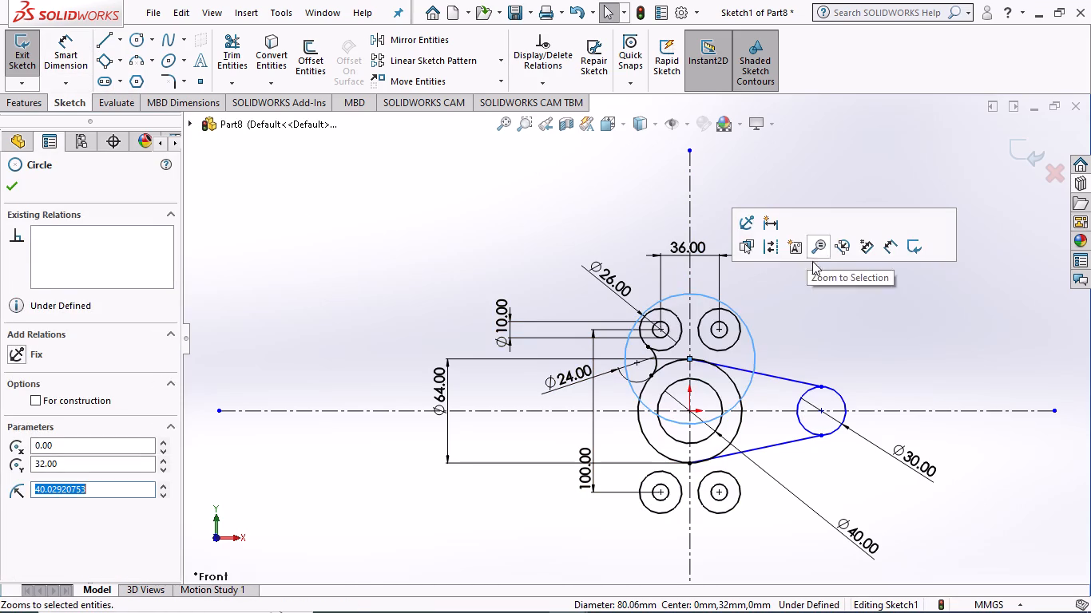
pyautogui.click(86, 53)
pyautogui.click(752, 345)
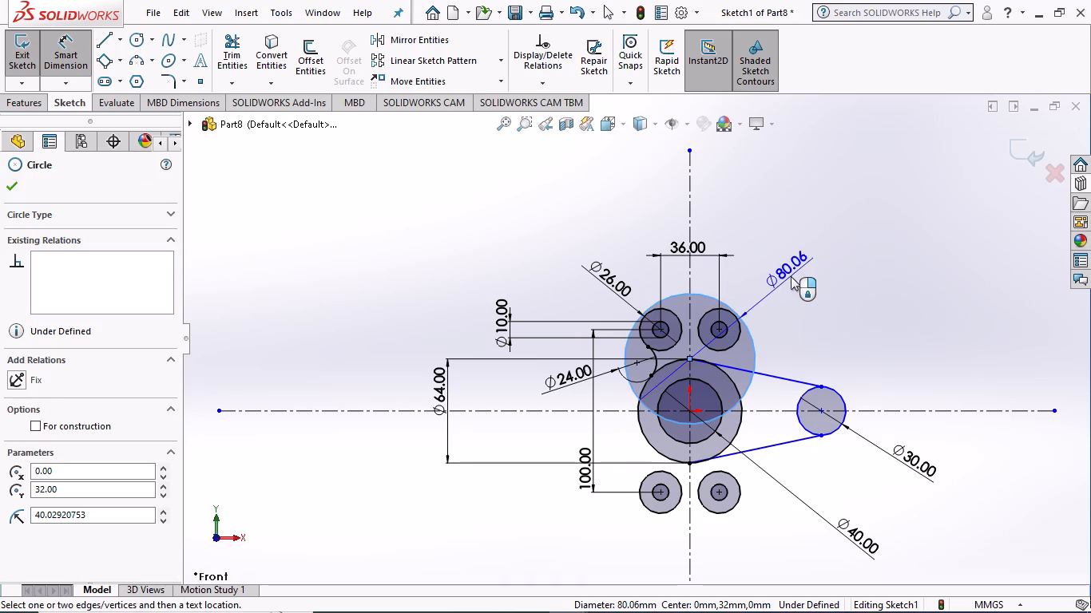
pyautogui.click(795, 284)
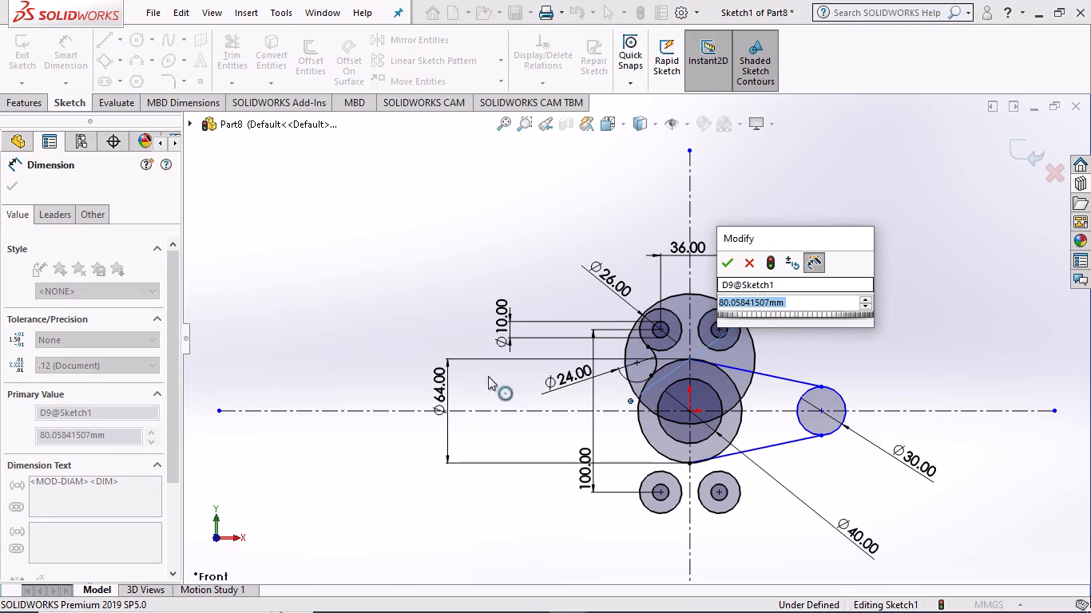
pyautogui.click(491, 173)
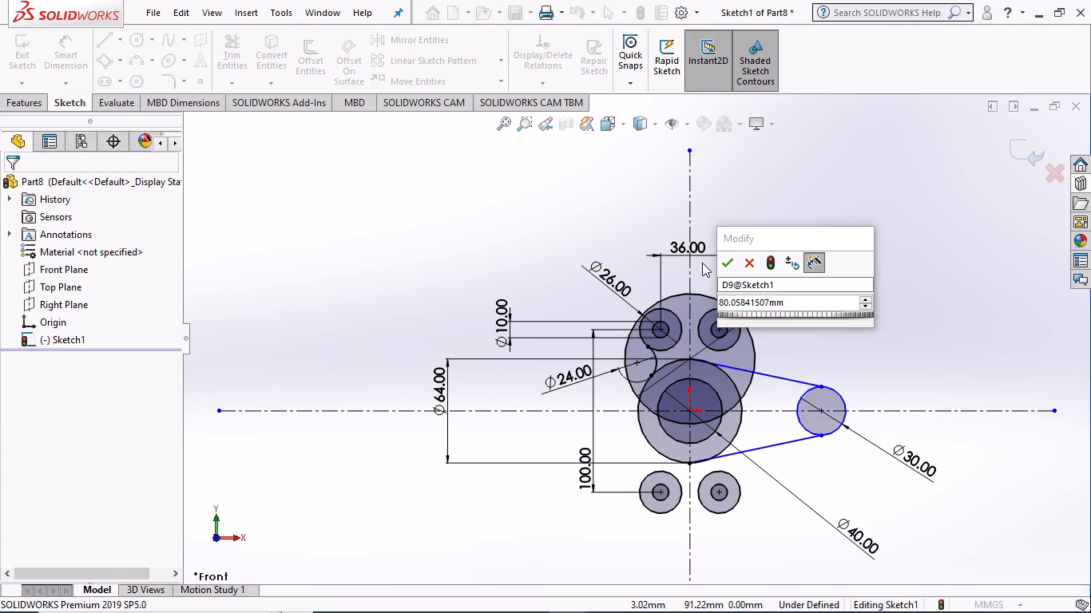
pyautogui.click(731, 265)
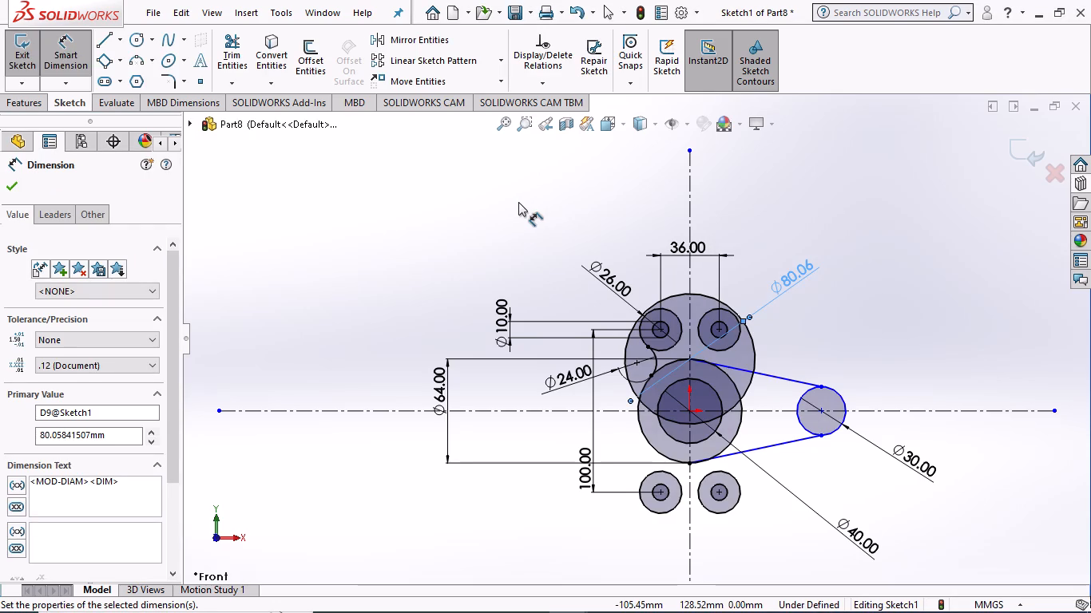
pyautogui.keyDown('ctrl'); pyautogui.click(752, 347); pyautogui.keyUp('ctrl')
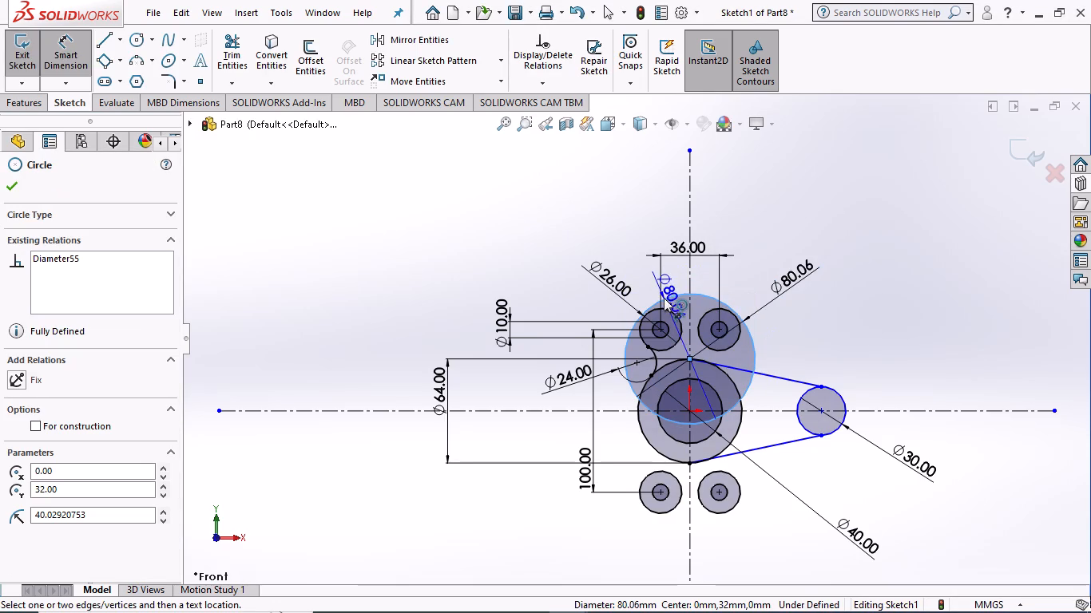
pyautogui.press('Escape')
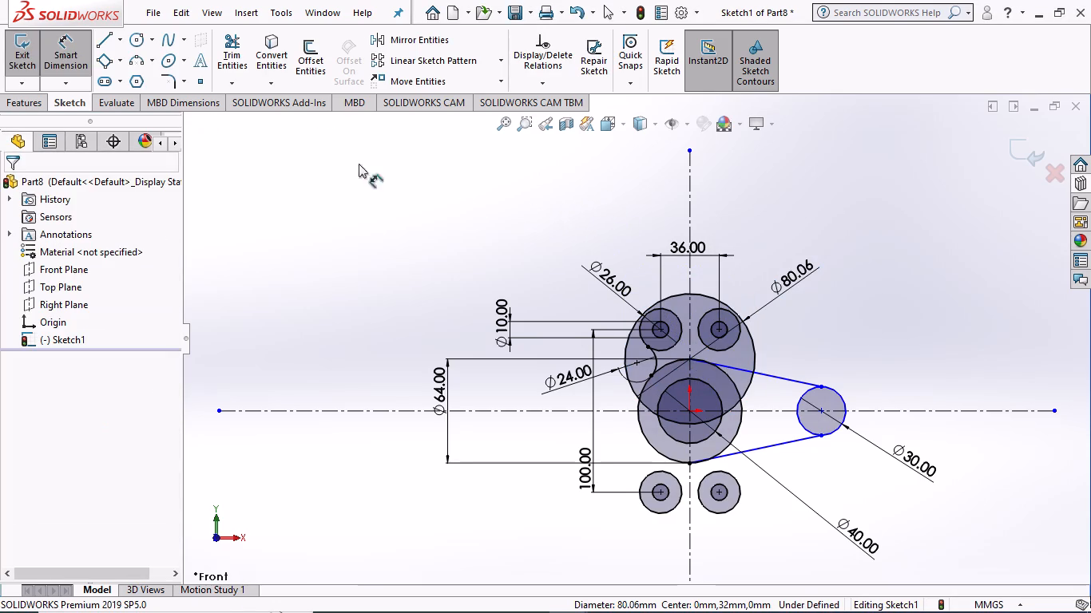
pyautogui.click(73, 61)
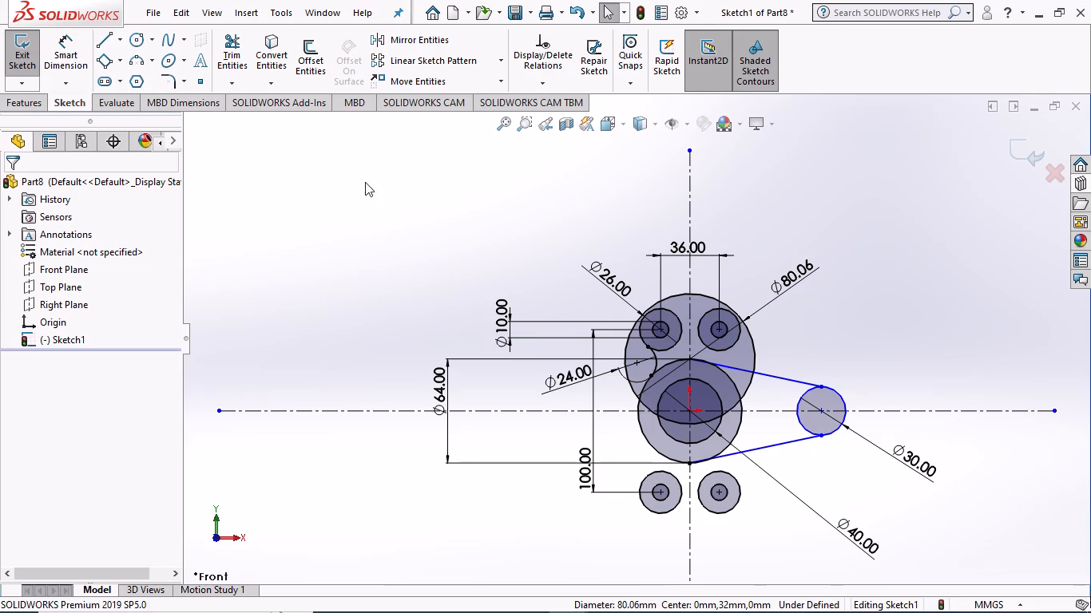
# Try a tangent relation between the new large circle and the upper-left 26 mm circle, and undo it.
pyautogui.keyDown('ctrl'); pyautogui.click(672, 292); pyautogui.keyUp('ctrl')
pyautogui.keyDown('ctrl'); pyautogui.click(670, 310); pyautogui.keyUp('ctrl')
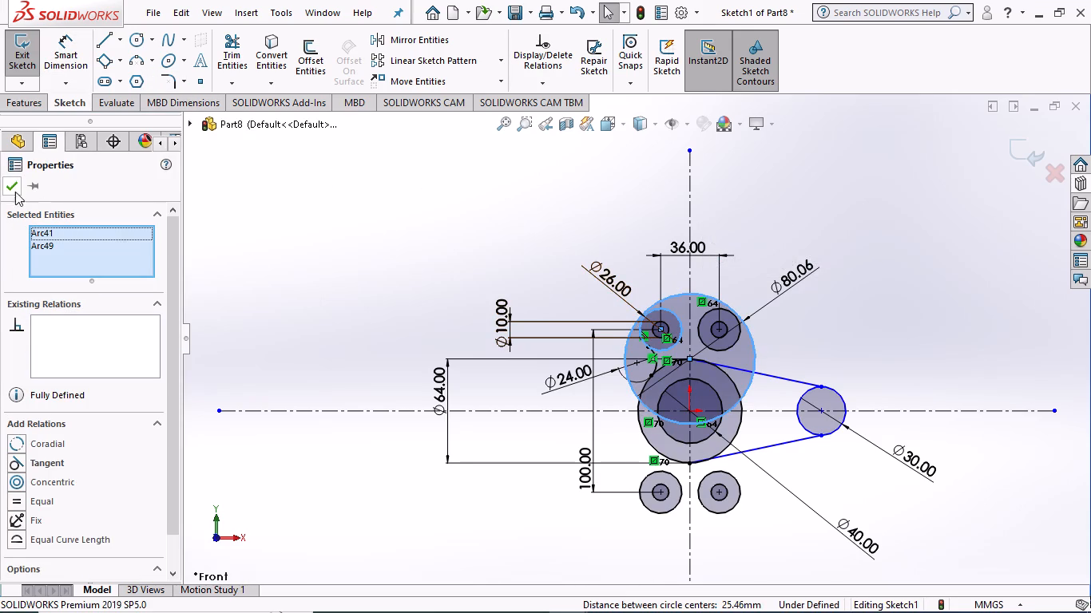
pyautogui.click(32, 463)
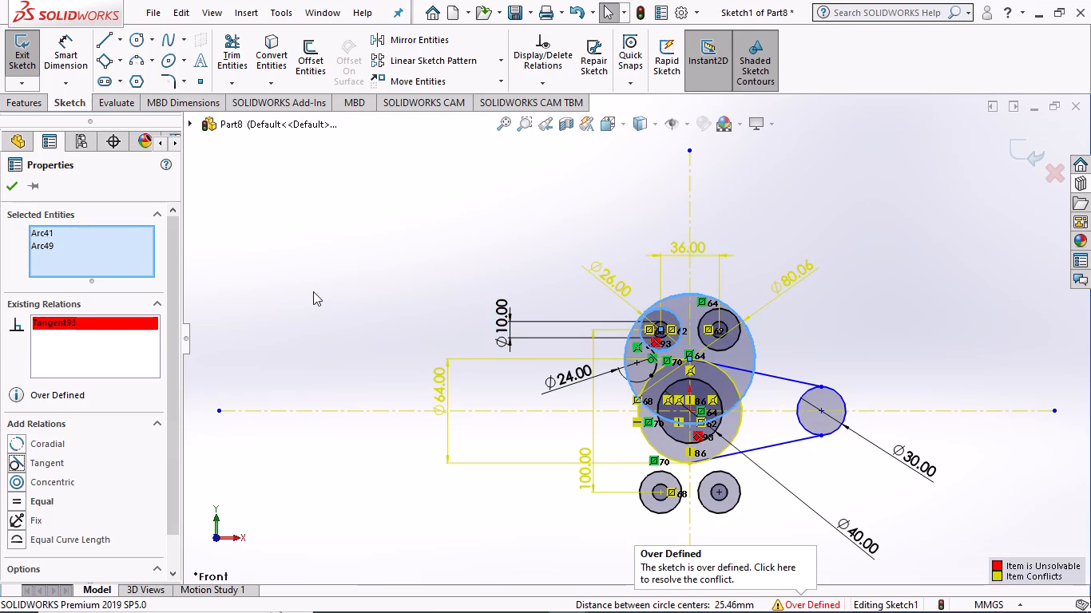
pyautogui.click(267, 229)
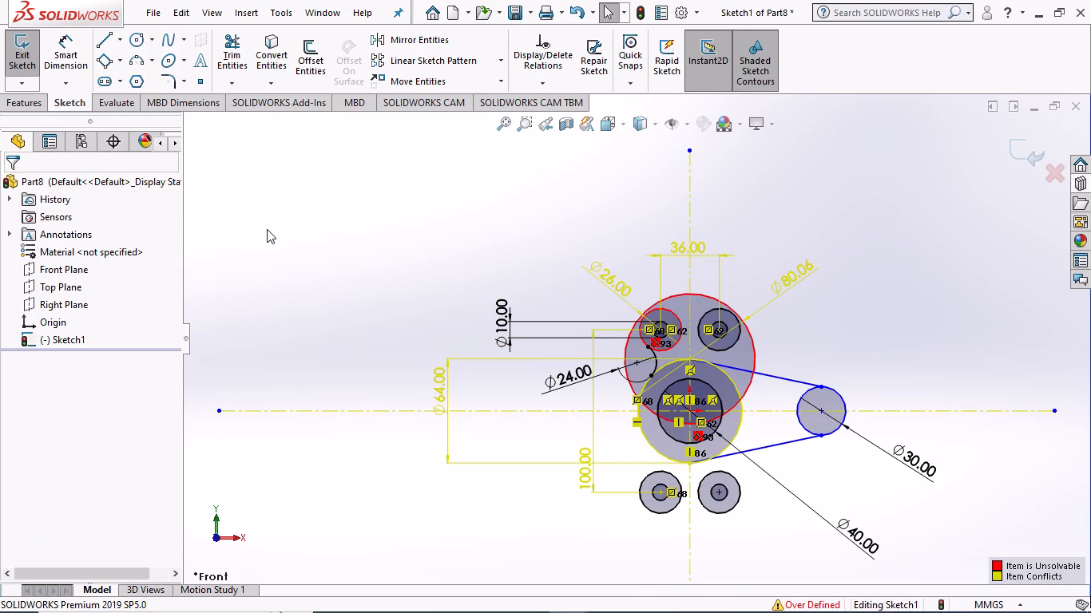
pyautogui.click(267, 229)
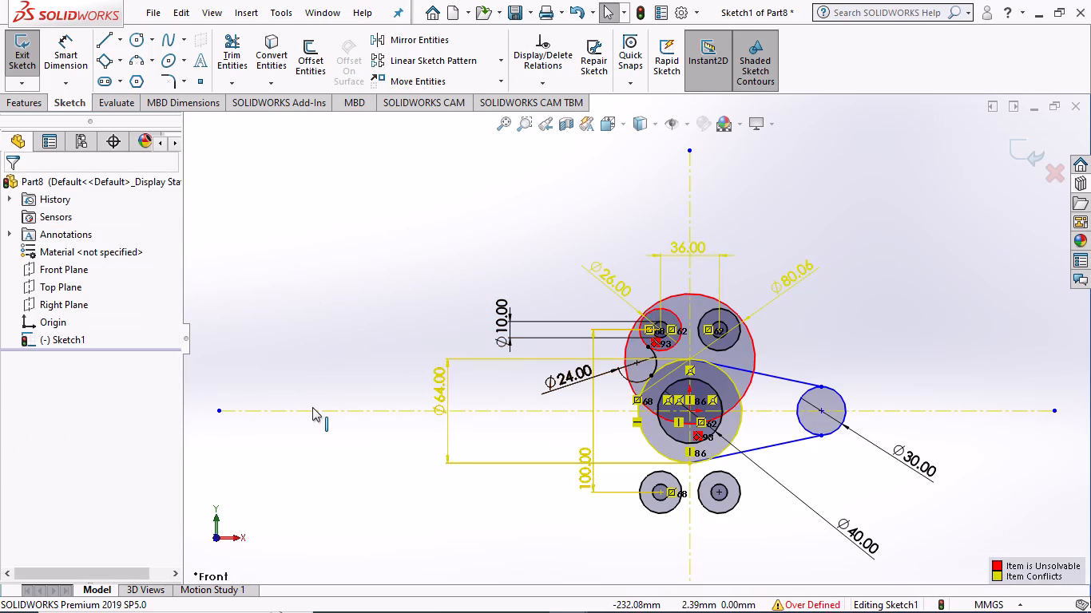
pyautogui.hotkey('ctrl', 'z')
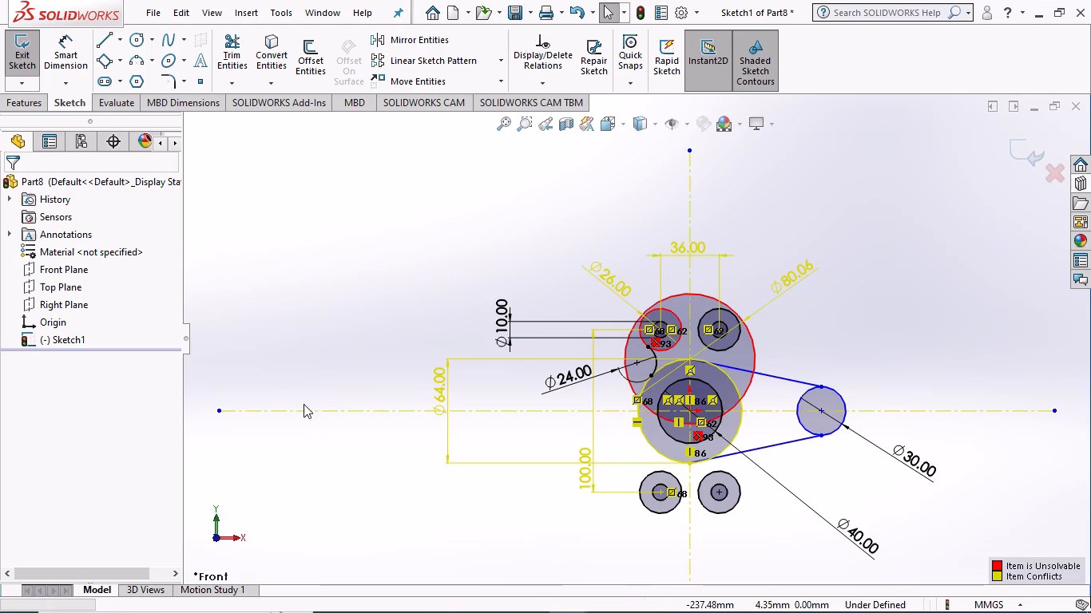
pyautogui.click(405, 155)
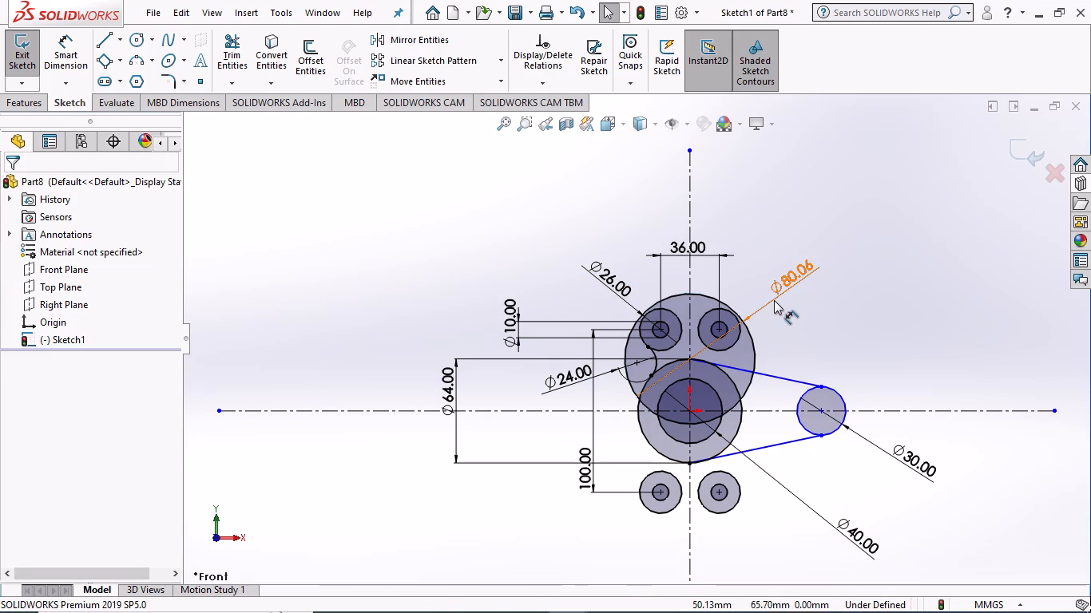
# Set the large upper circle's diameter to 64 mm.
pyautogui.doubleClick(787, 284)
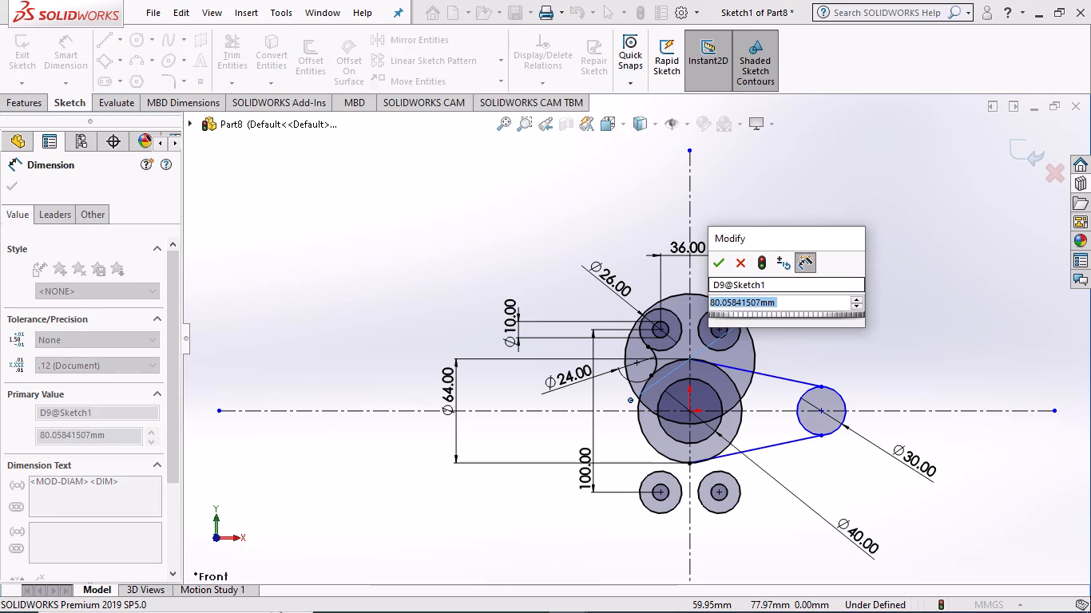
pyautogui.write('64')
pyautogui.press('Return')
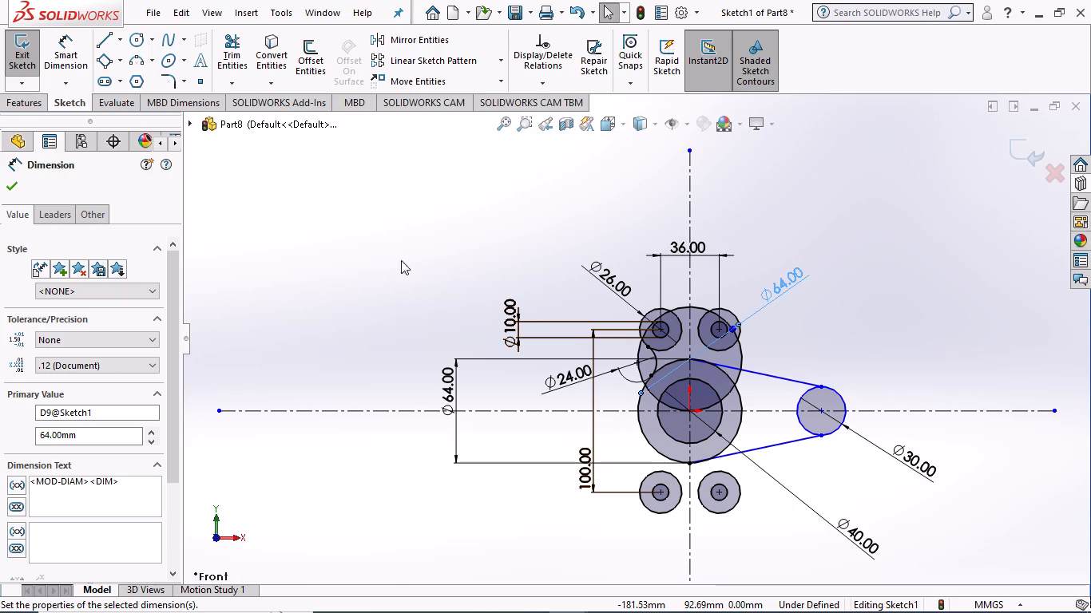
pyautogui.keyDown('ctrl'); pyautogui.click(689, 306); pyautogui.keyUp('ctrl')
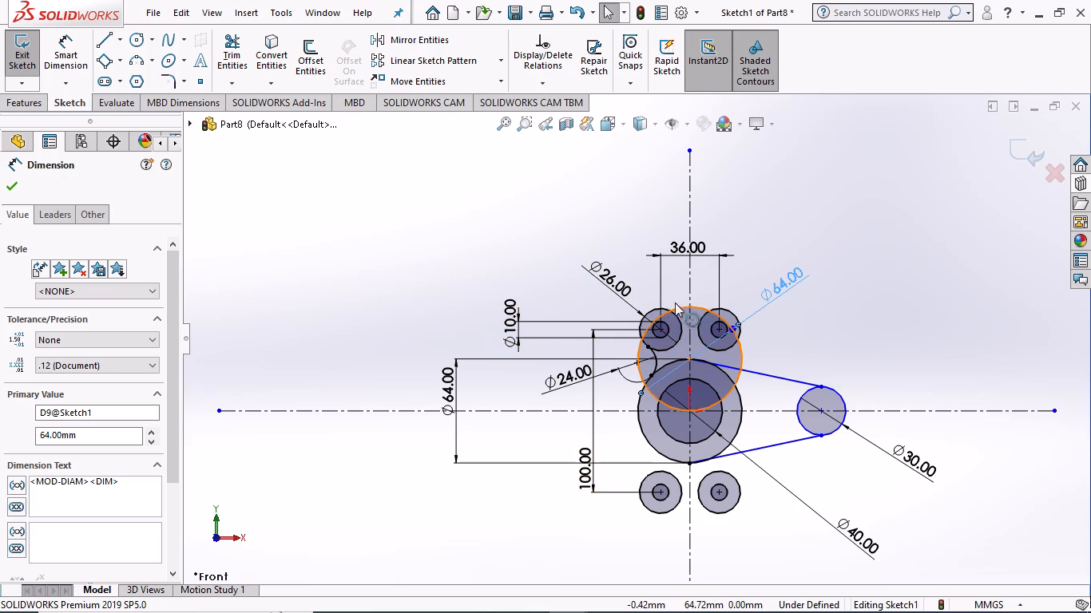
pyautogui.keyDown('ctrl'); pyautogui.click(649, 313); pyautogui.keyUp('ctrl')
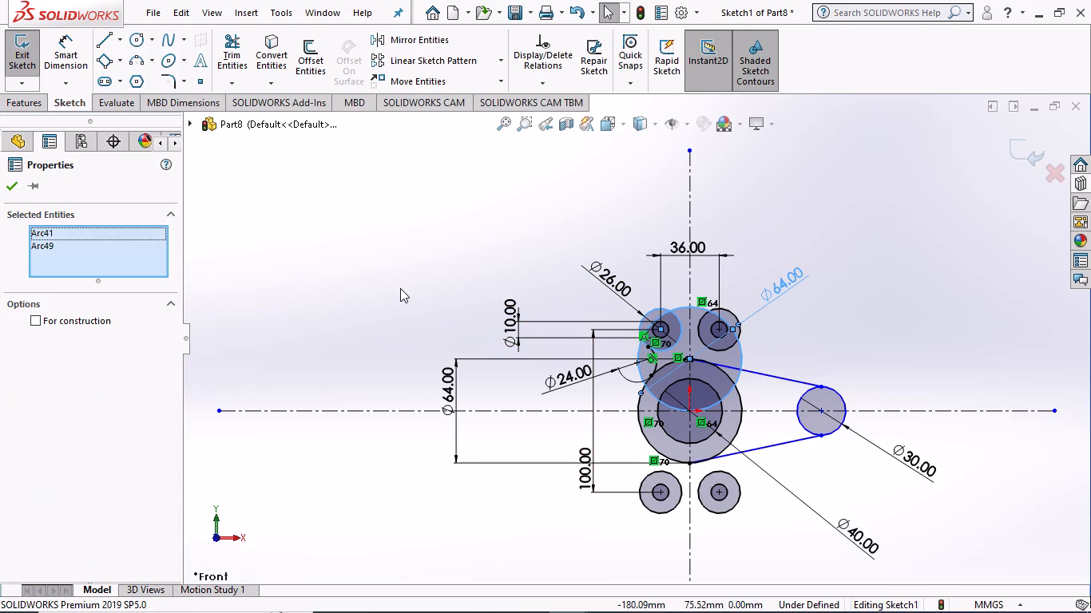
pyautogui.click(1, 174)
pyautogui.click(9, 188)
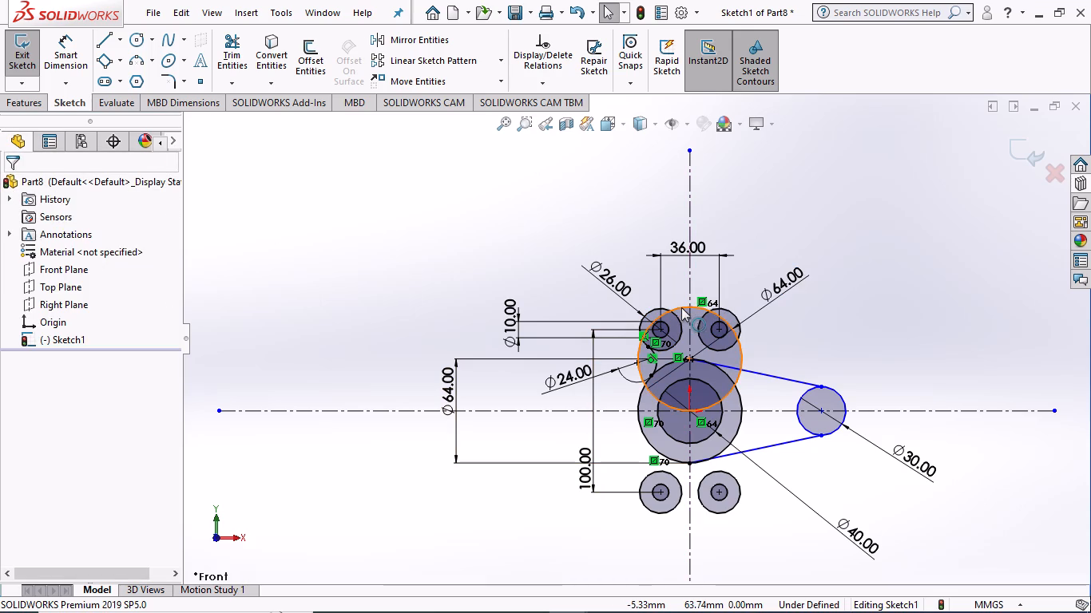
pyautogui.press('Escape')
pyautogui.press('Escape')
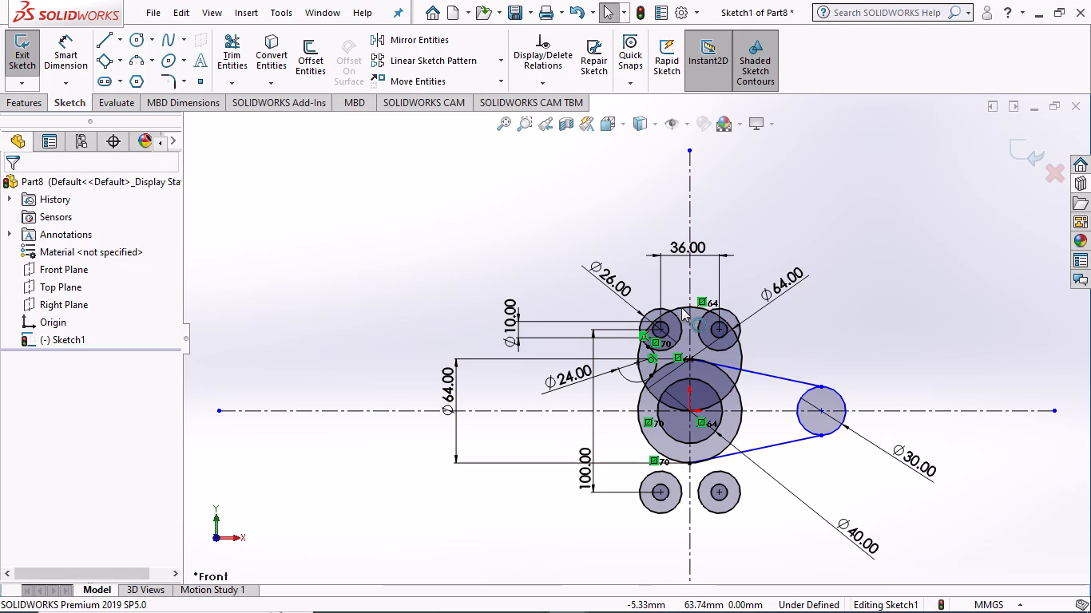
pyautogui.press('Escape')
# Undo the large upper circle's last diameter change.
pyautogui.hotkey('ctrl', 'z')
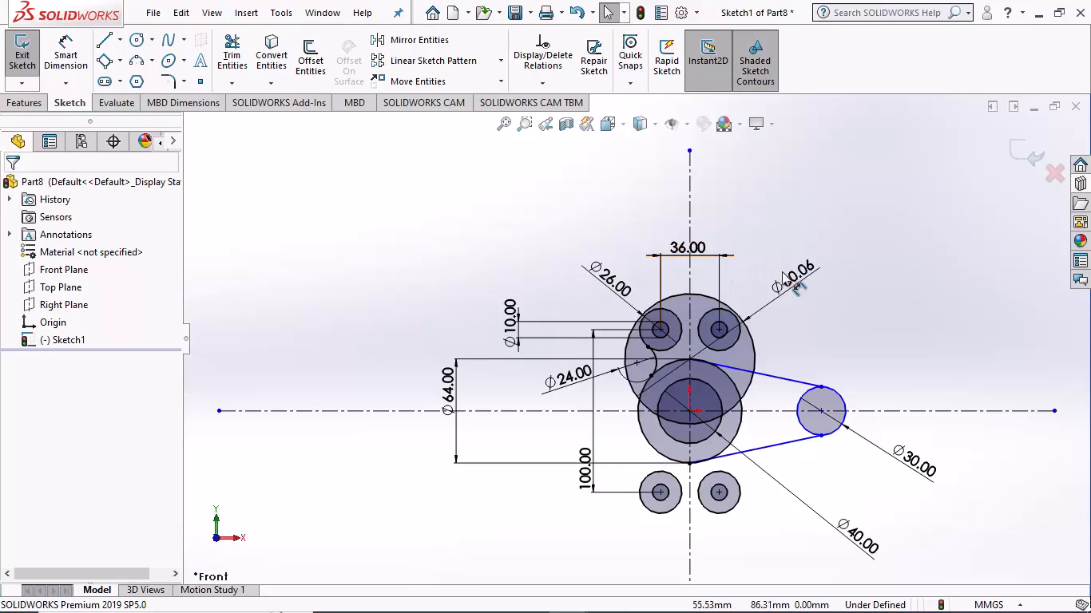
# Set the large upper circle's diameter to 64 mm.
pyautogui.doubleClick(785, 274)
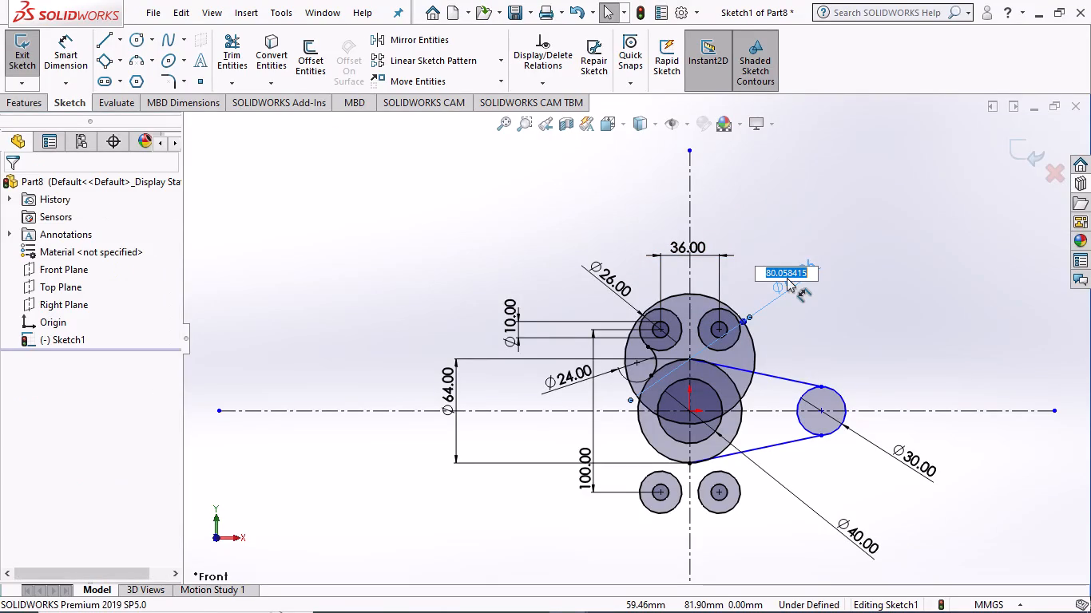
pyautogui.click(422, 292)
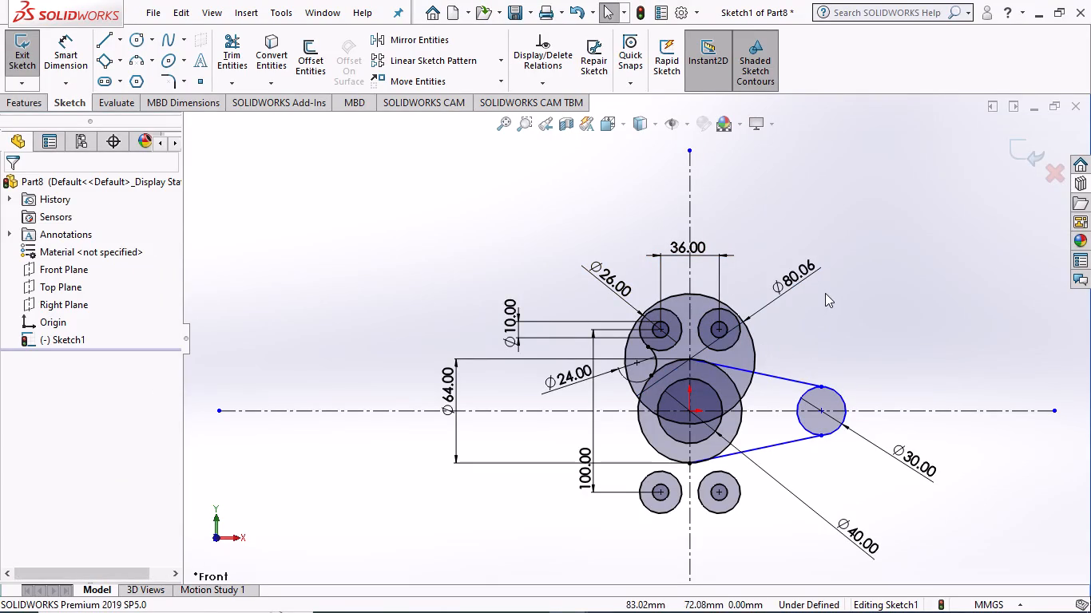
pyautogui.doubleClick(803, 281)
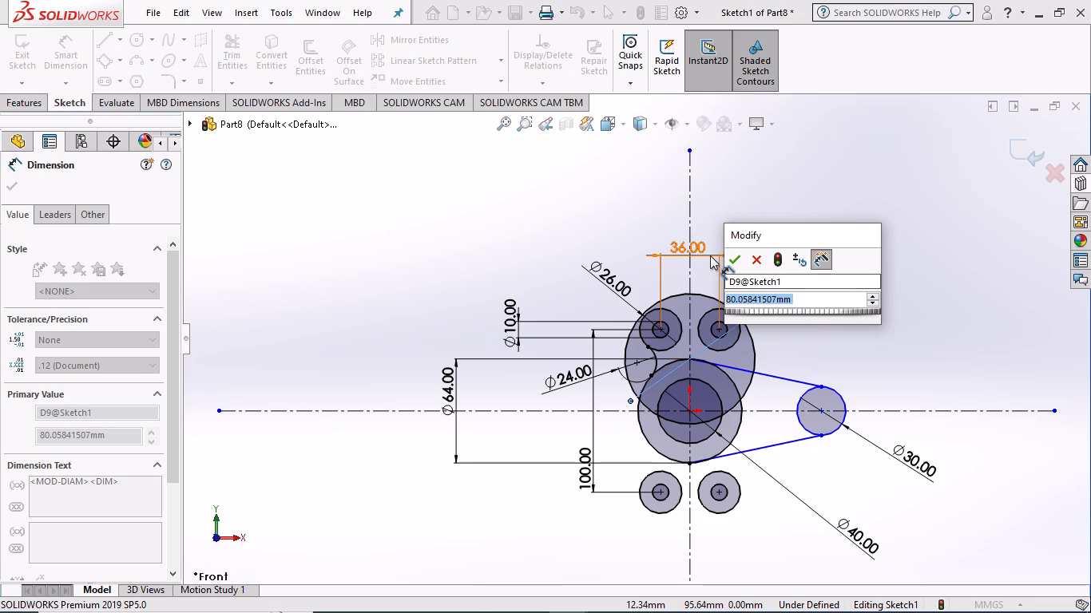
pyautogui.write('64')
pyautogui.hotkey('shift', 'Return')
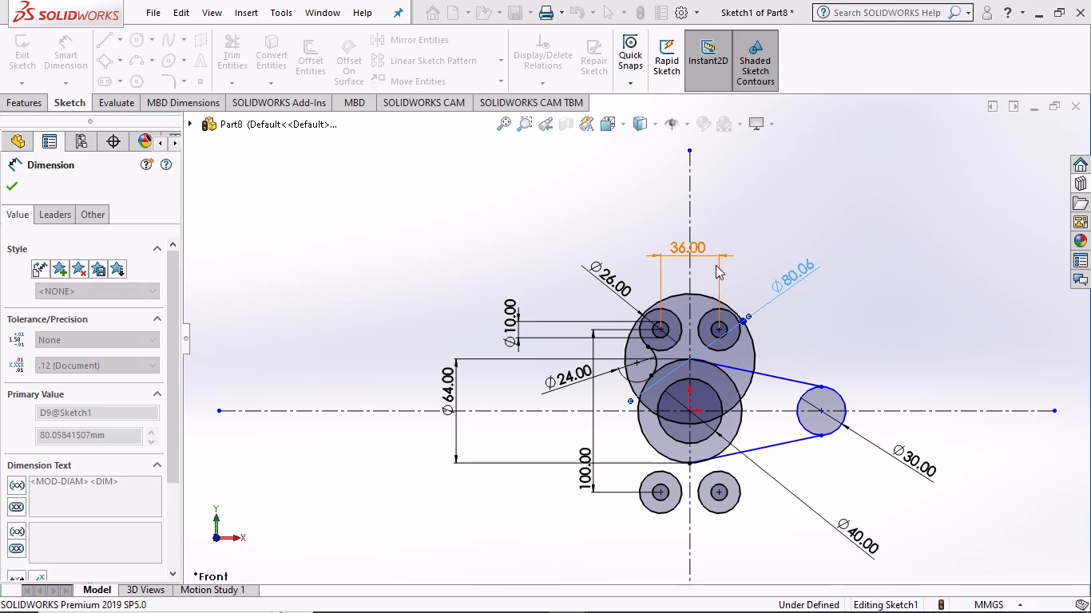
pyautogui.click(399, 204)
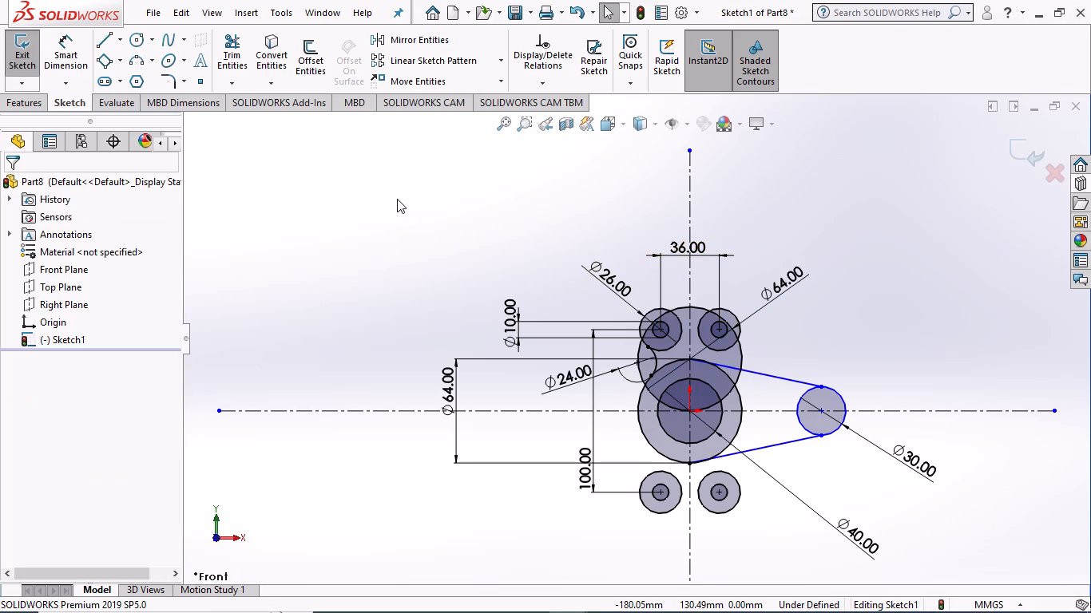
# Make the upper 64 mm circle tangent to the upper-left 26 mm circle.
pyautogui.keyDown('ctrl'); pyautogui.click(680, 306); pyautogui.keyUp('ctrl')
pyautogui.keyDown('ctrl'); pyautogui.click(650, 308); pyautogui.keyUp('ctrl')
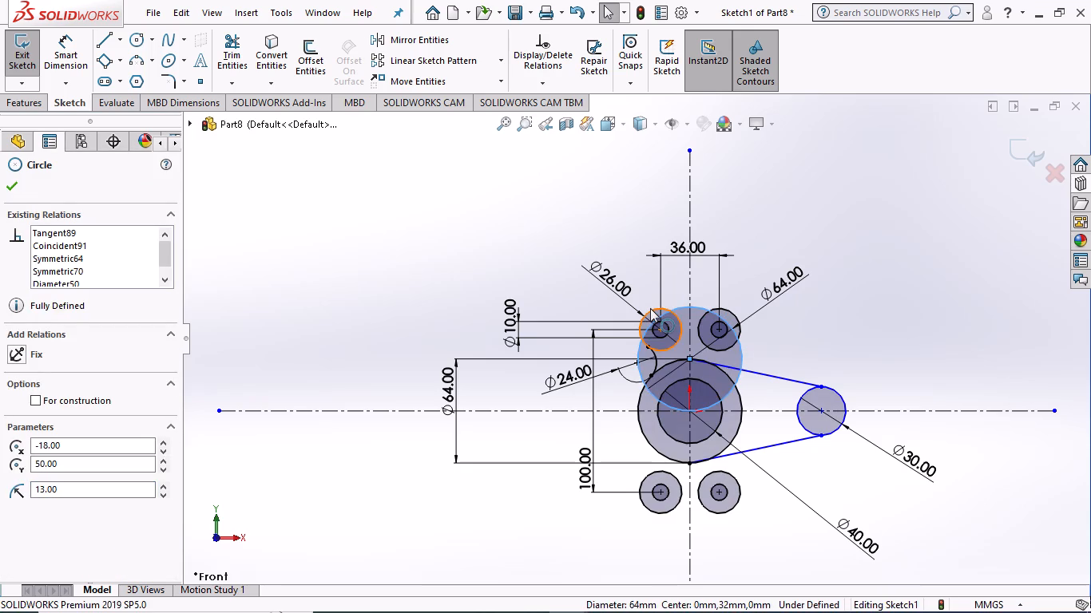
pyautogui.click(46, 465)
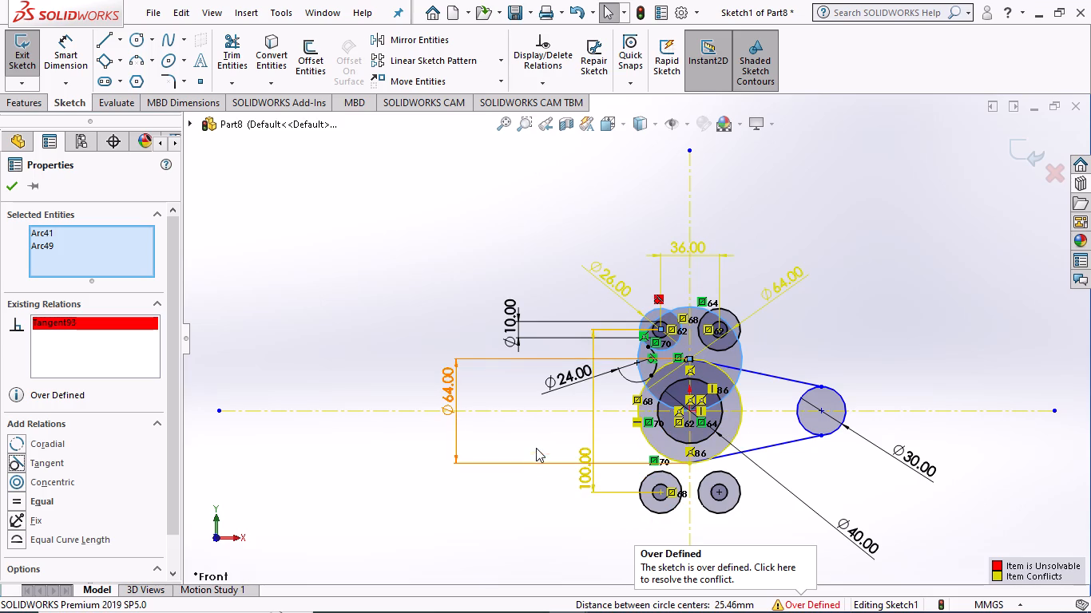
pyautogui.click(383, 315)
# Delete the 64 mm diameter dimension of the central circle.
pyautogui.click(451, 384)
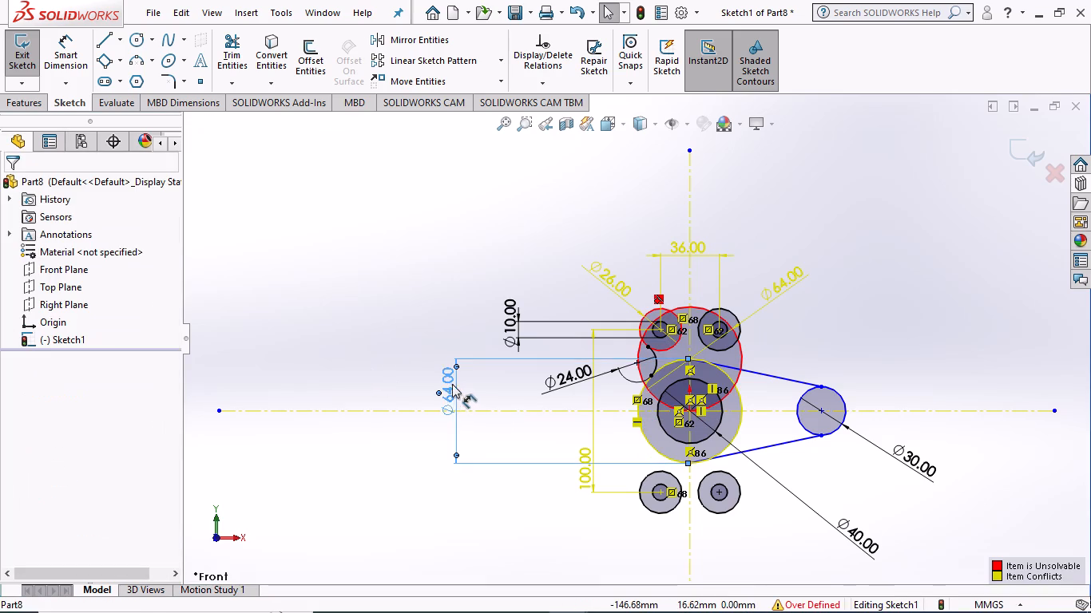
pyautogui.press('Delete')
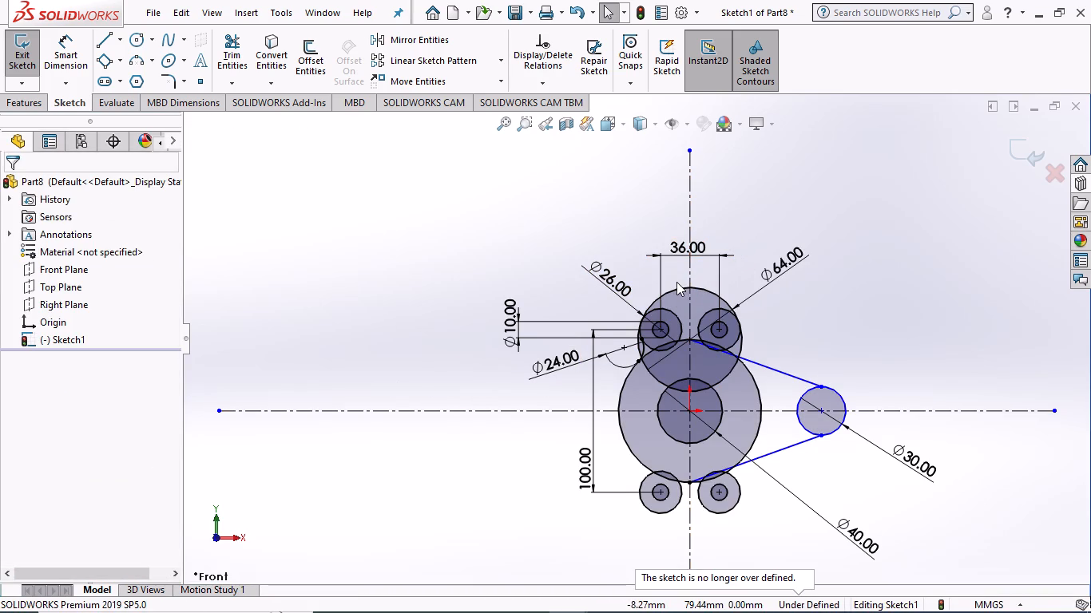
# Make the large upper circle tangent to the upper-right 26 mm circle.
pyautogui.keyDown('ctrl'); pyautogui.click(737, 340); pyautogui.keyUp('ctrl')
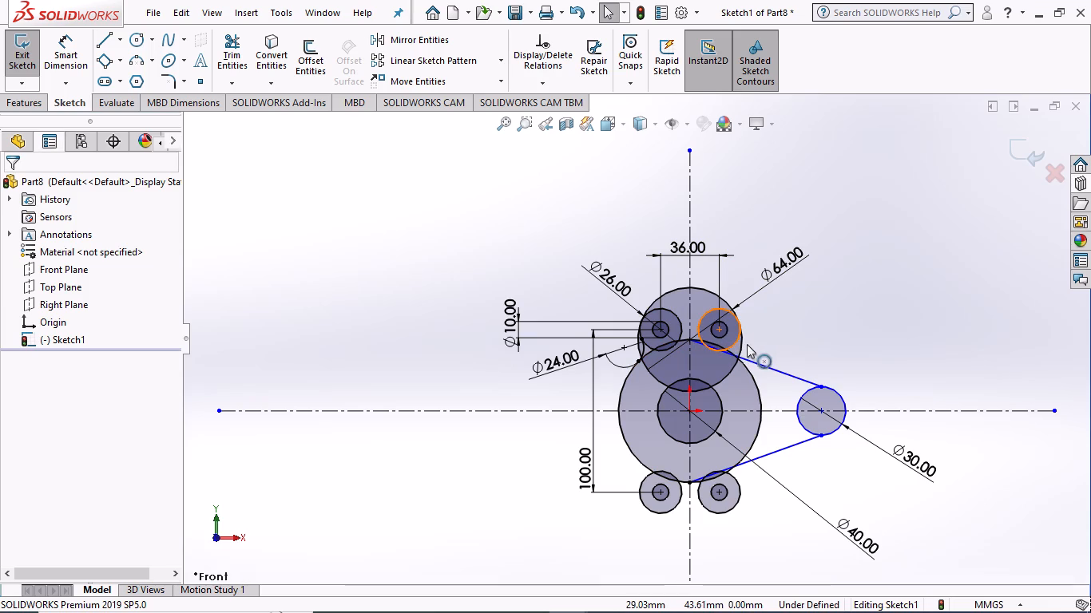
pyautogui.keyDown('ctrl'); pyautogui.click(742, 346); pyautogui.keyUp('ctrl')
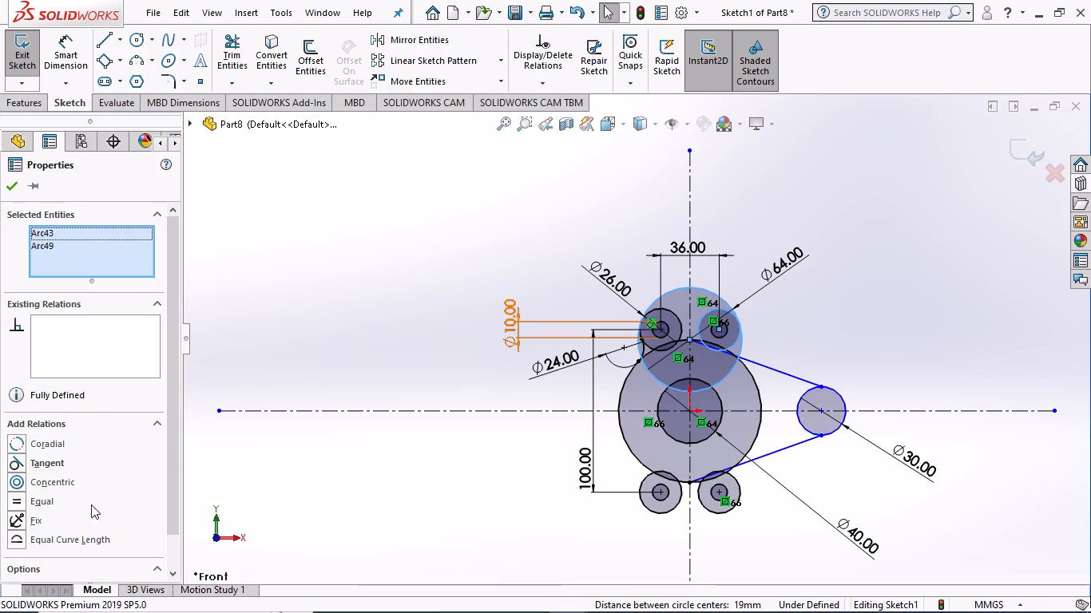
pyautogui.click(30, 463)
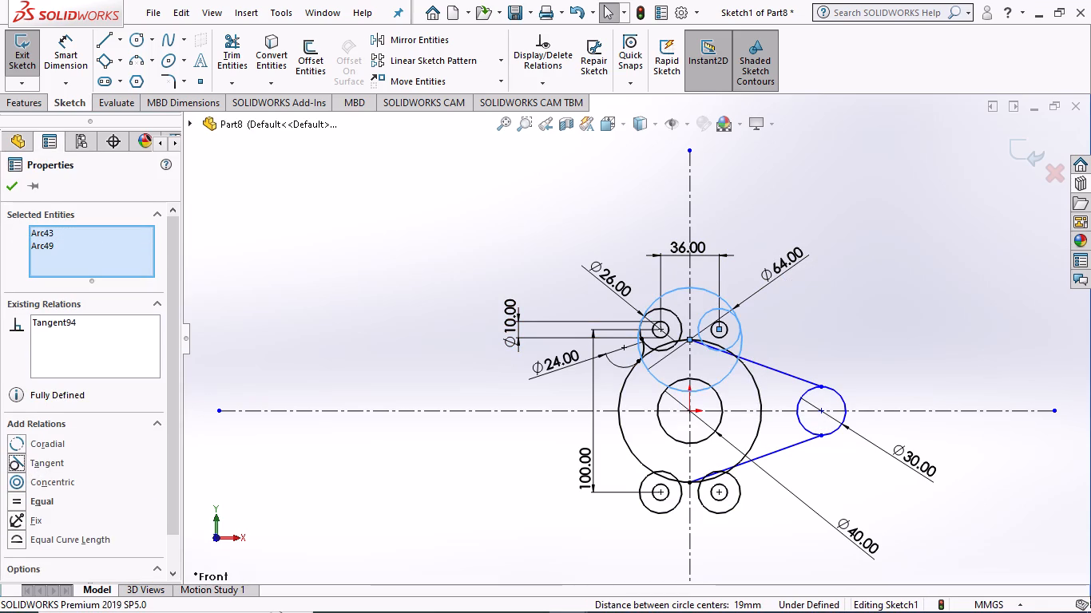
pyautogui.click(4, 182)
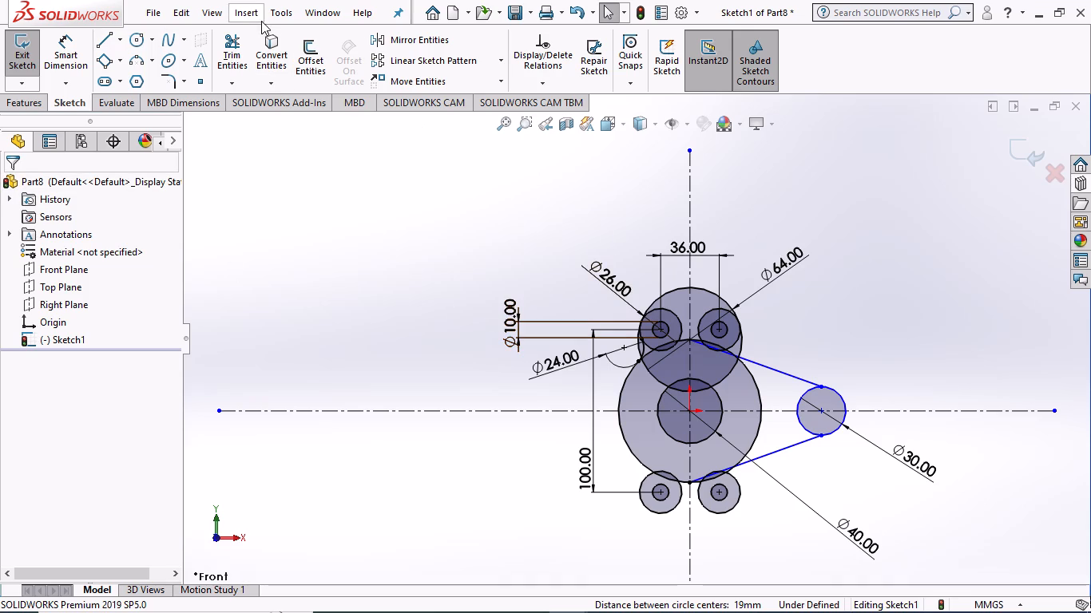
# Trim away the large upper circle's lower part inside the central circles and its flank beside the upper-left 26 mm circle.
pyautogui.click(241, 41)
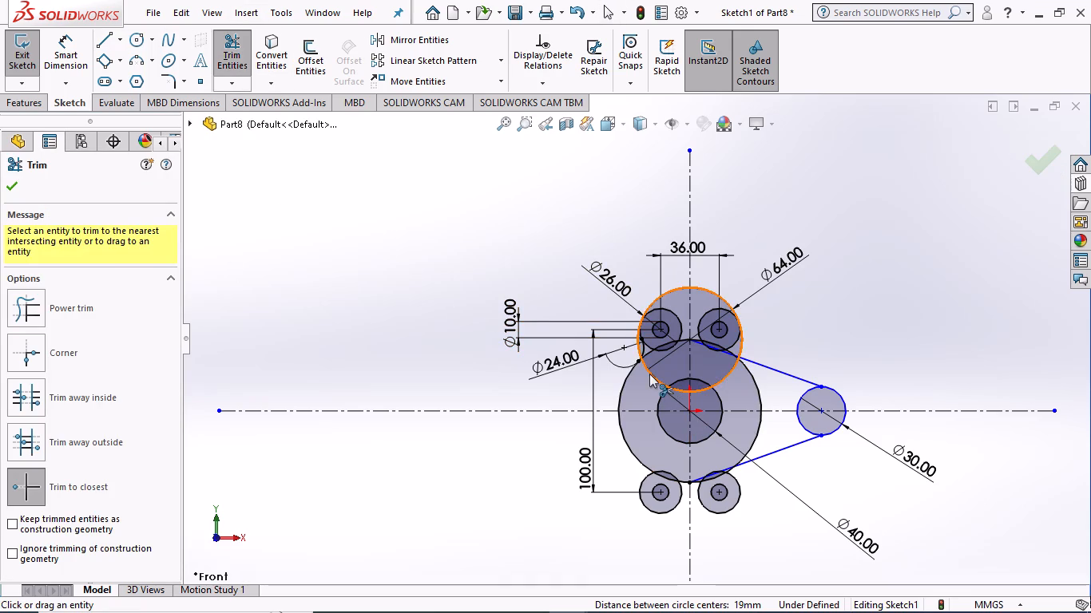
pyautogui.click(649, 374)
pyautogui.click(727, 373)
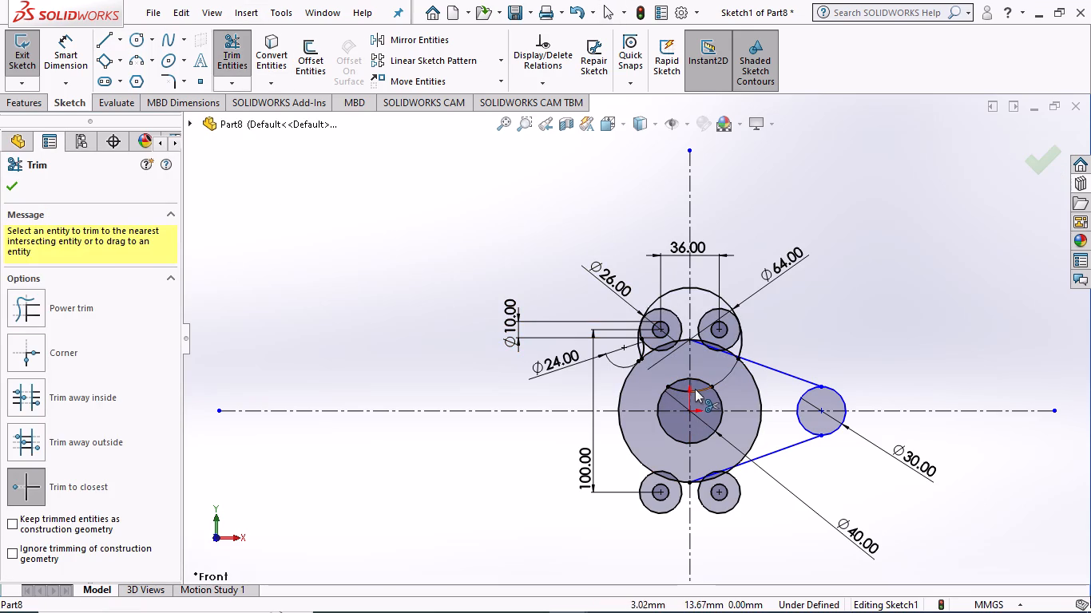
pyautogui.click(696, 389)
pyautogui.click(676, 388)
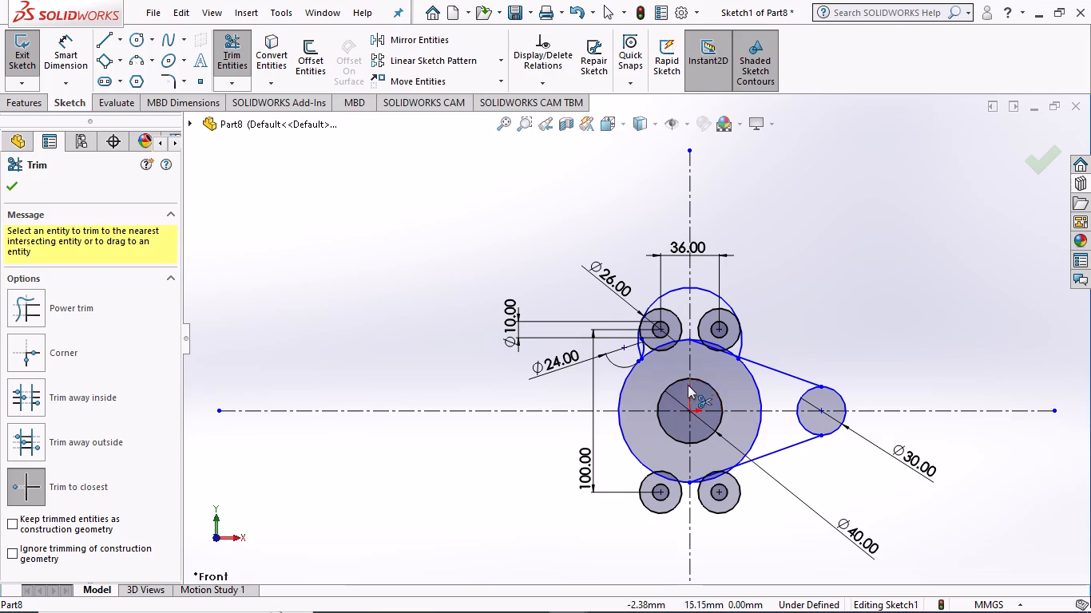
pyautogui.scroll(-7, 707, 349)
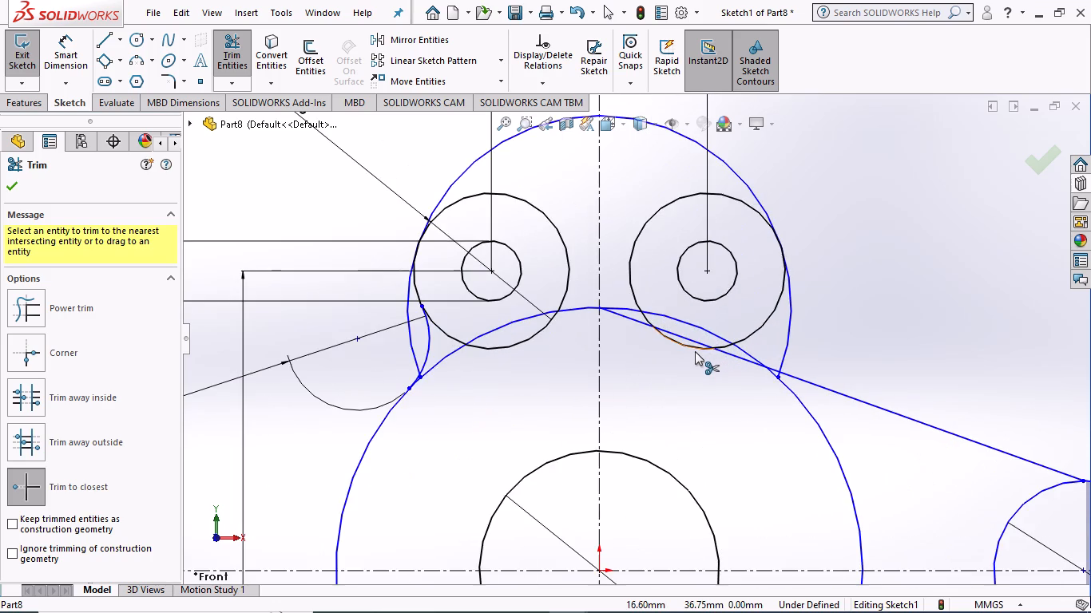
pyautogui.scroll(-2, 694, 351)
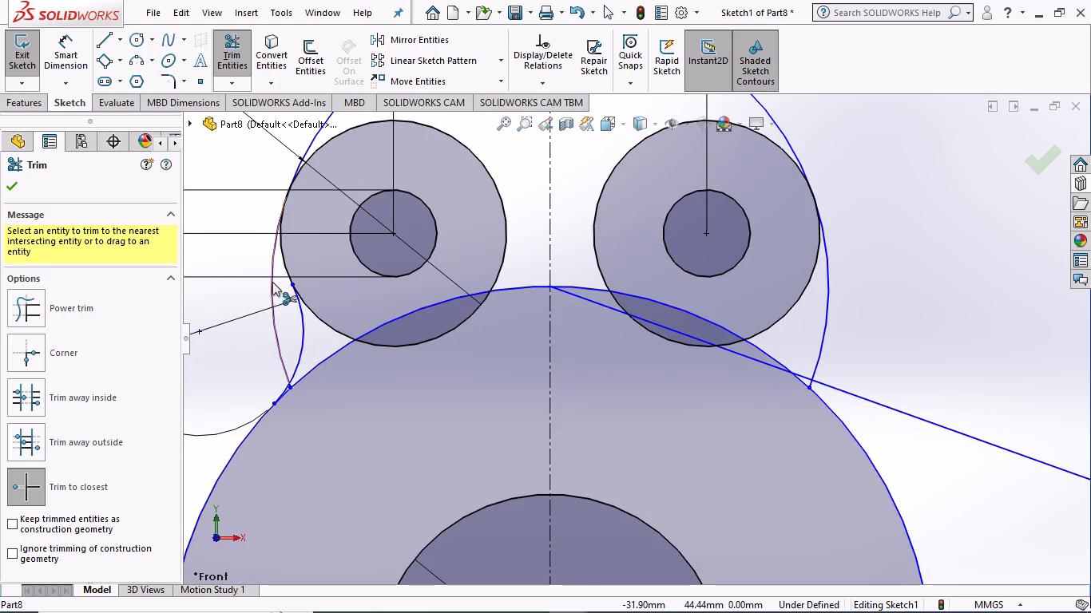
pyautogui.click(272, 282)
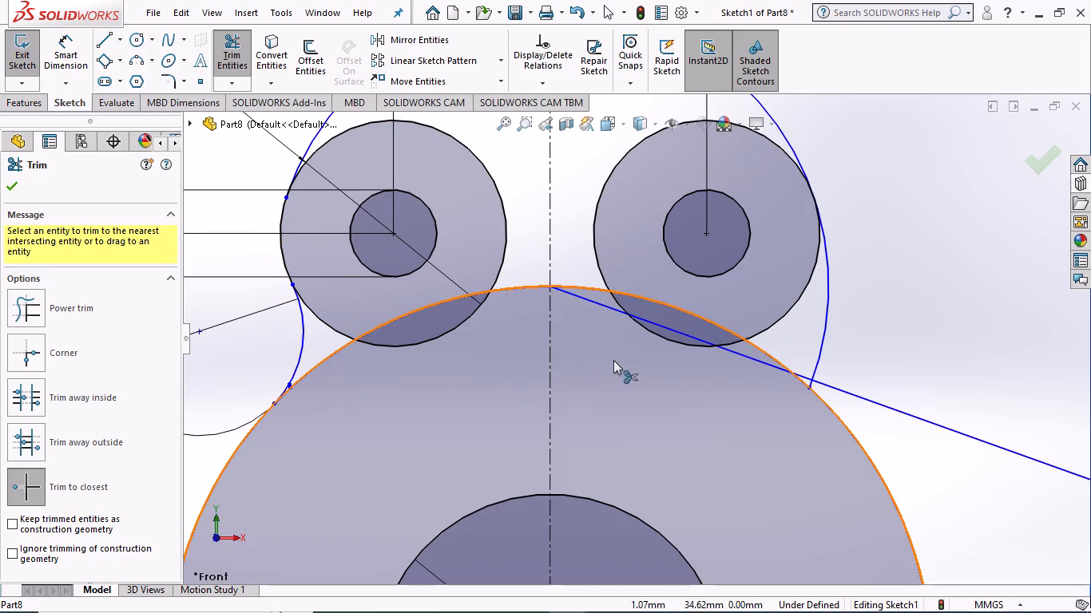
# Trim away every segment of the upper line connecting the large central circle to the 30 mm side circle.
pyautogui.scroll(-2, 769, 337)
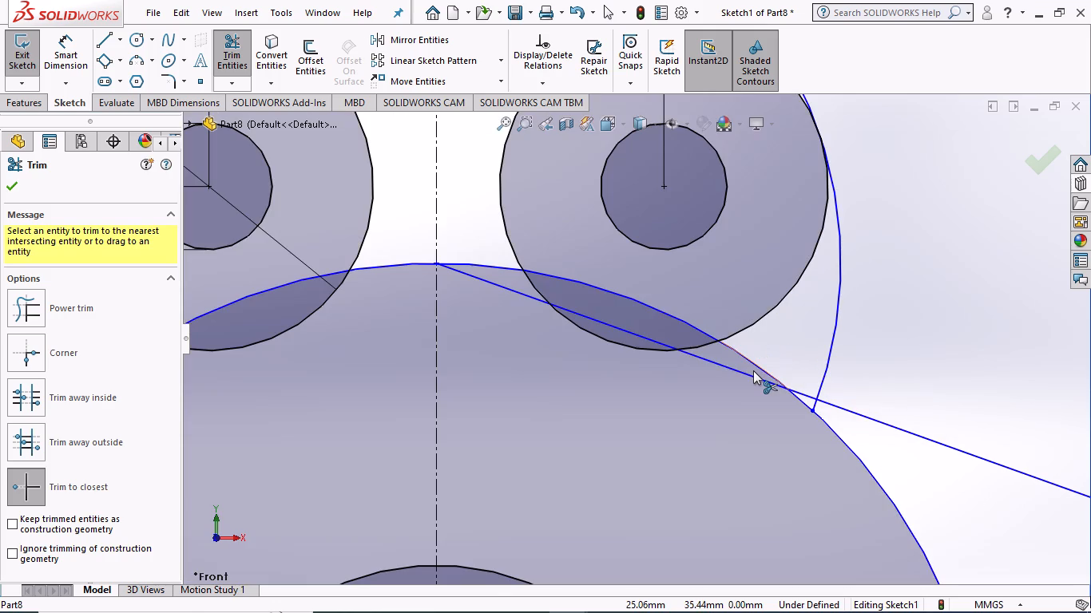
pyautogui.click(748, 374)
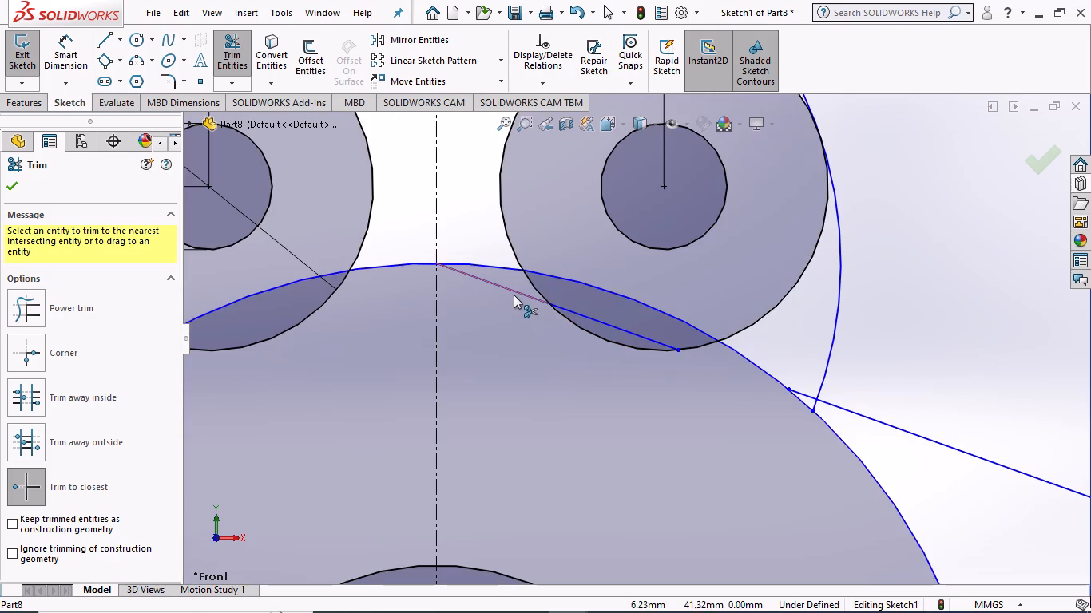
pyautogui.click(513, 289)
pyautogui.click(602, 323)
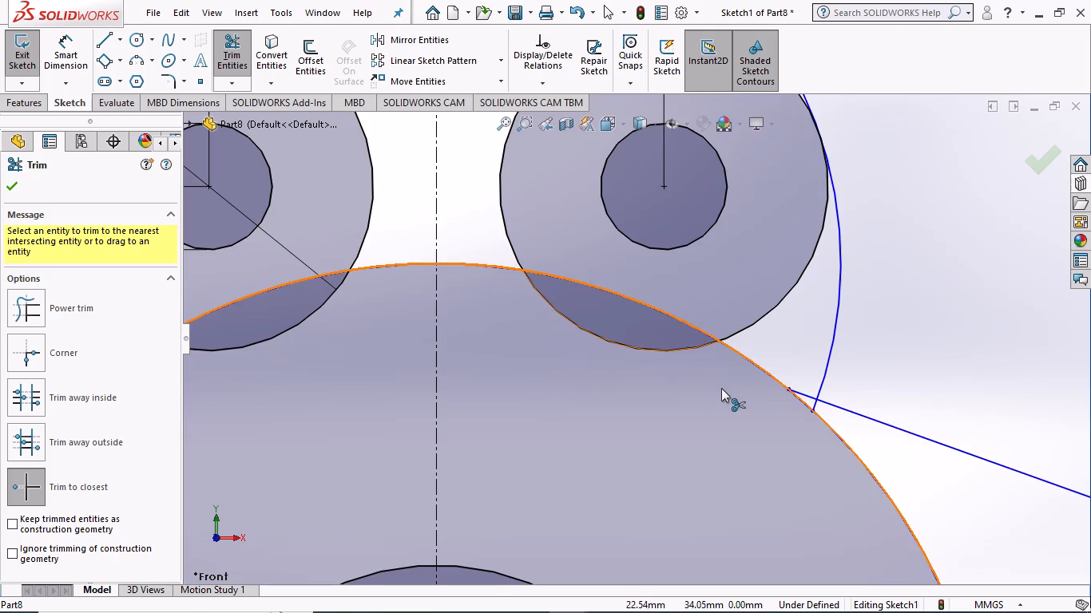
pyautogui.click(811, 394)
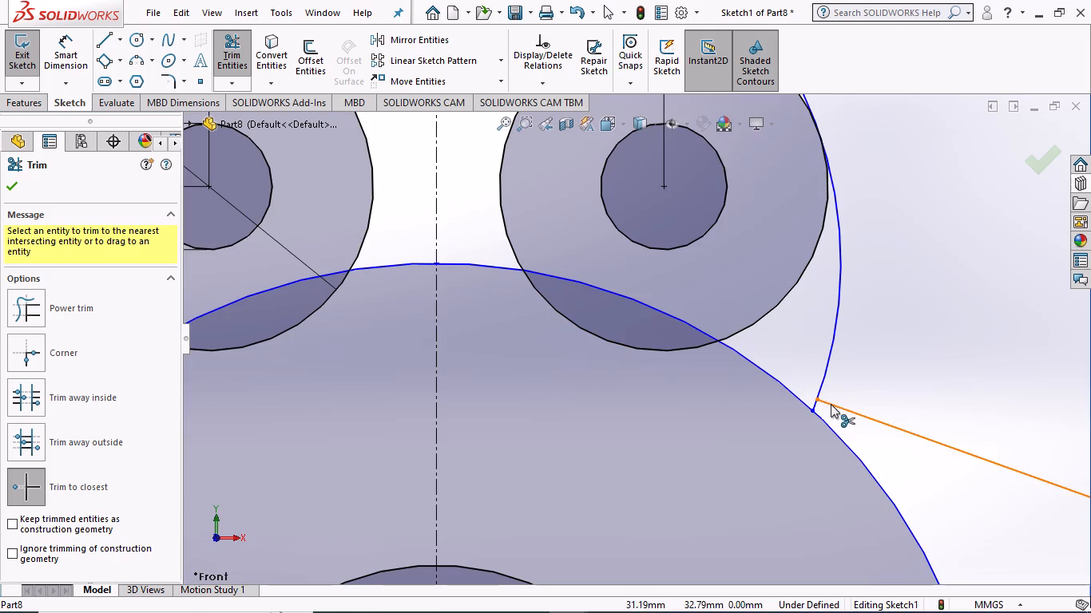
pyautogui.click(831, 404)
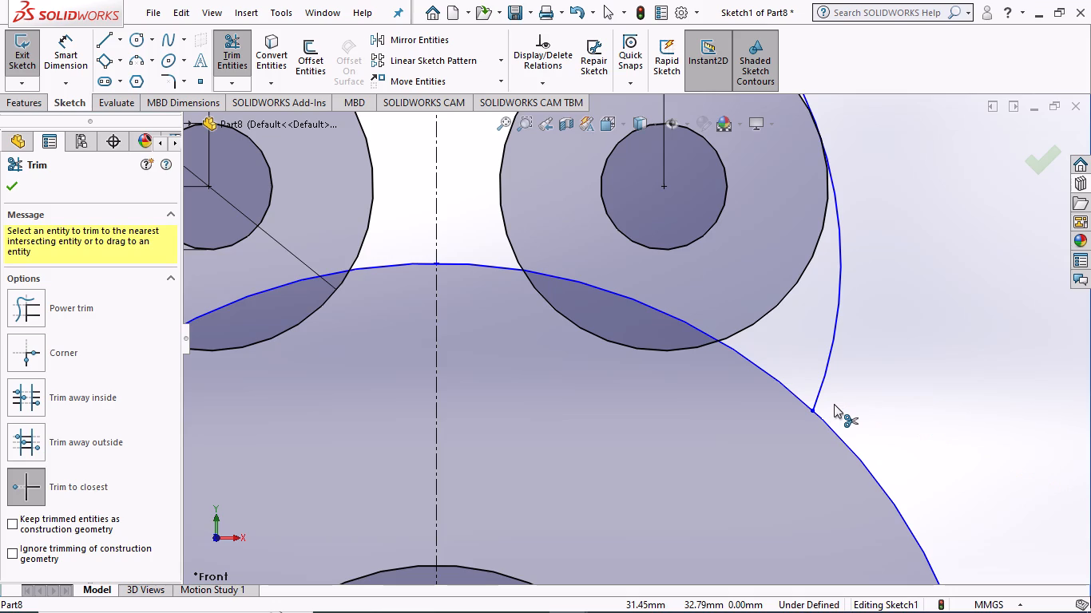
# Trim the tiny leftover arc fragment between the 24 mm arc's lower end and the large central circle.
pyautogui.scroll(6, 772, 327)
pyautogui.scroll(2, 644, 264)
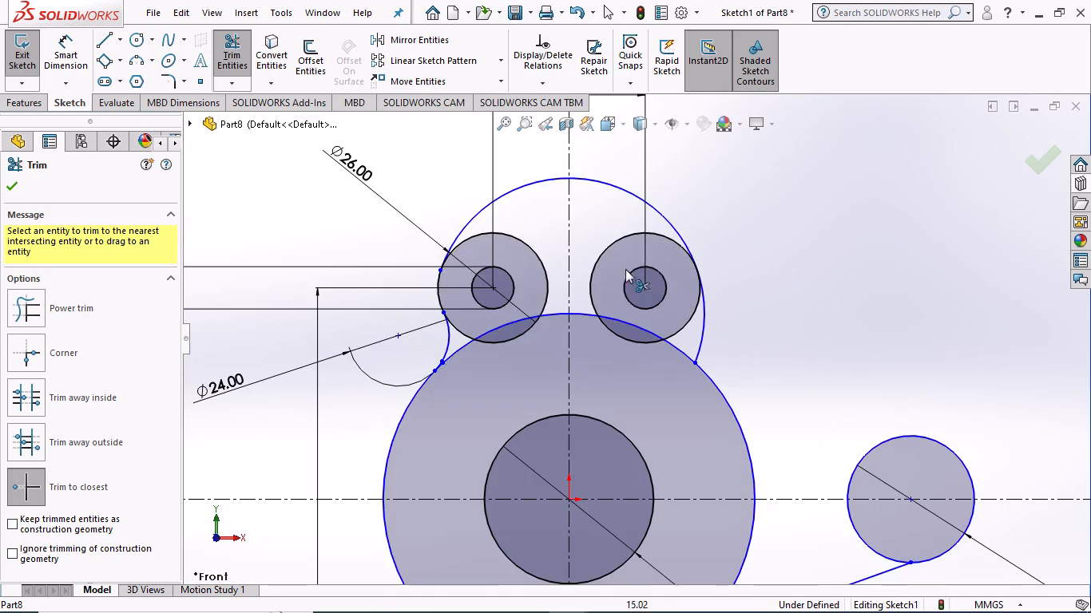
pyautogui.scroll(-1, 608, 288)
pyautogui.scroll(-6, 369, 405)
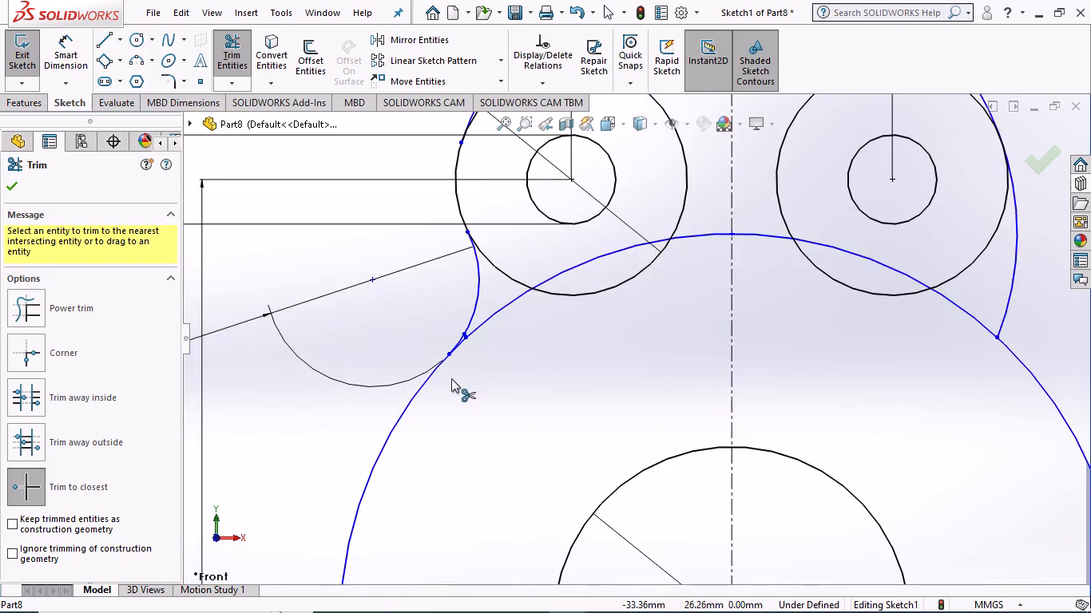
pyautogui.scroll(-4, 461, 369)
pyautogui.scroll(-6, 530, 292)
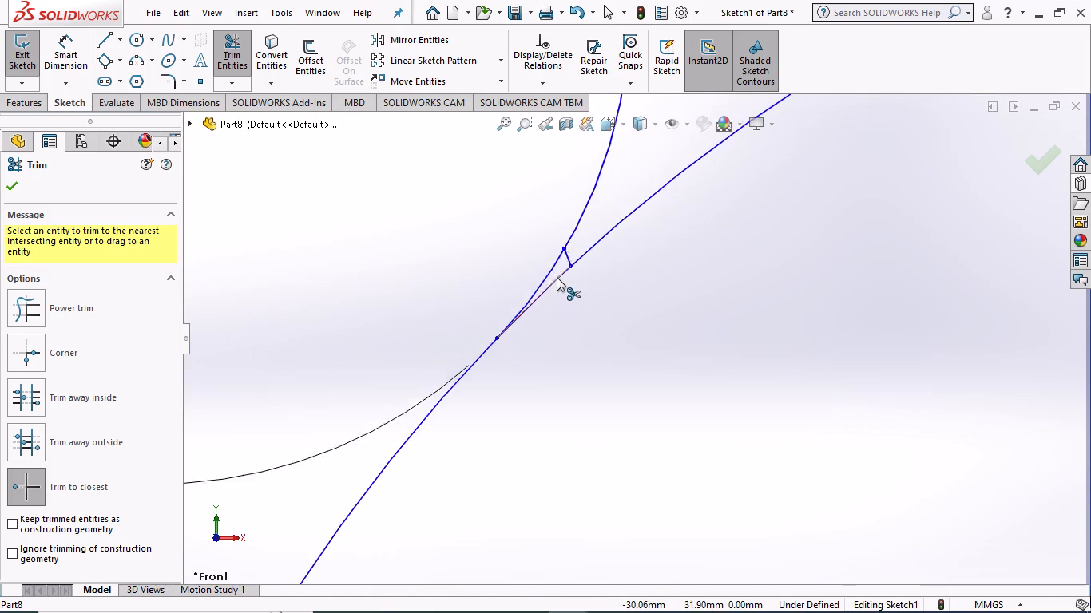
pyautogui.scroll(-5, 557, 277)
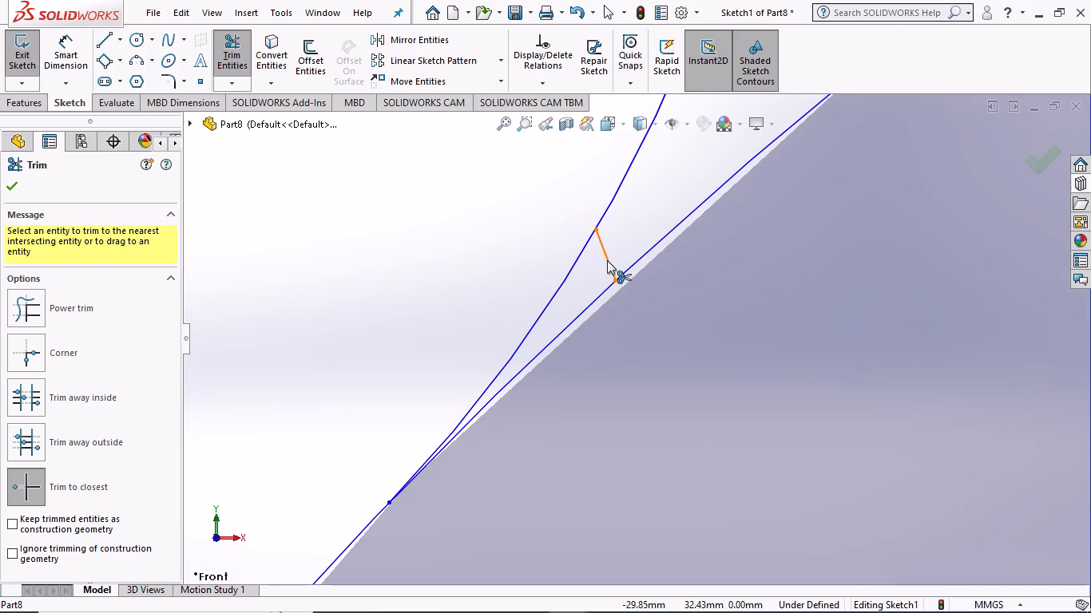
pyautogui.click(607, 260)
# Trim the upper arc's remaining flank between the upper-right 26 mm circle and the large central circle.
pyautogui.scroll(10, 629, 352)
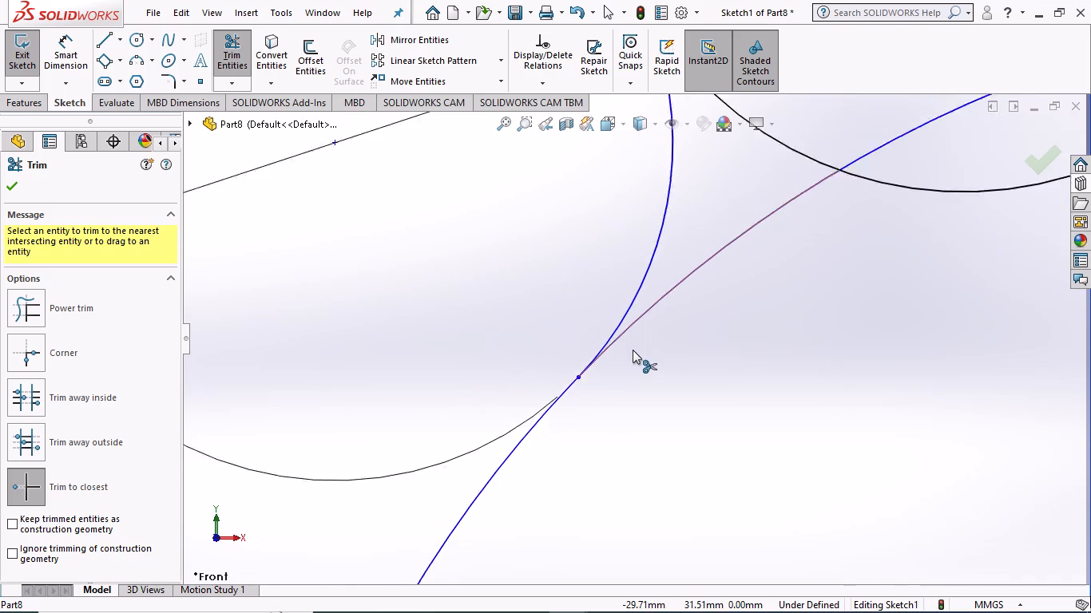
pyautogui.scroll(2, 633, 350)
pyautogui.scroll(5, 704, 356)
pyautogui.scroll(6, 839, 338)
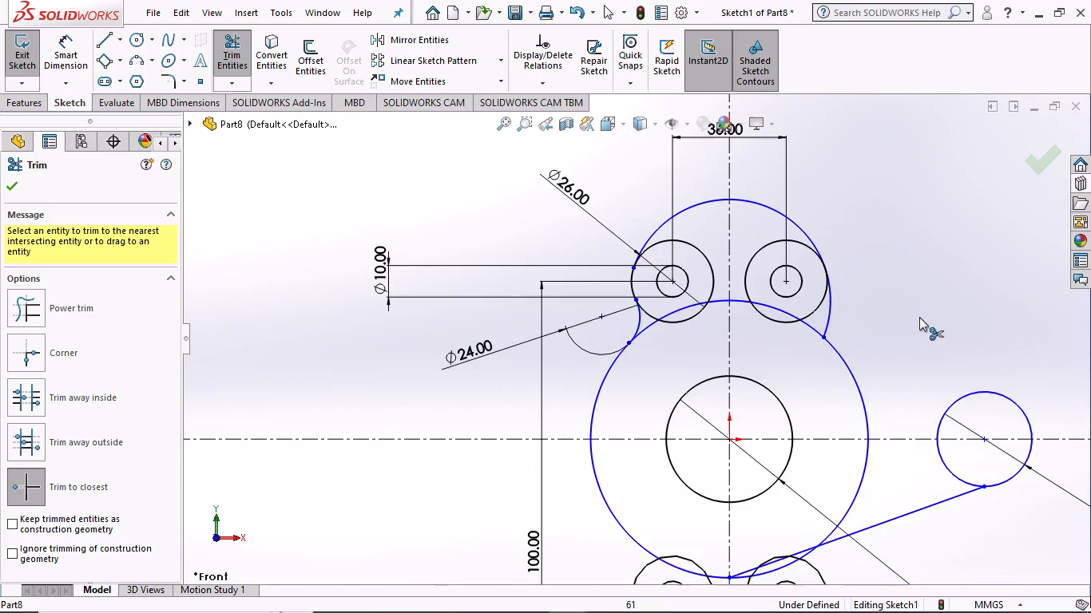
pyautogui.scroll(1, 827, 298)
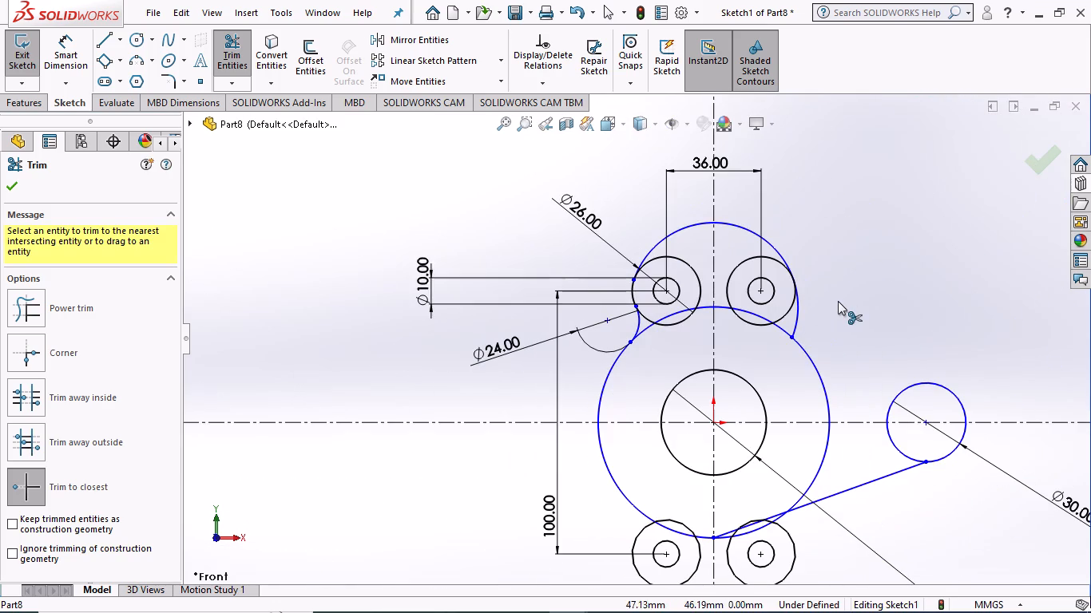
pyautogui.click(798, 314)
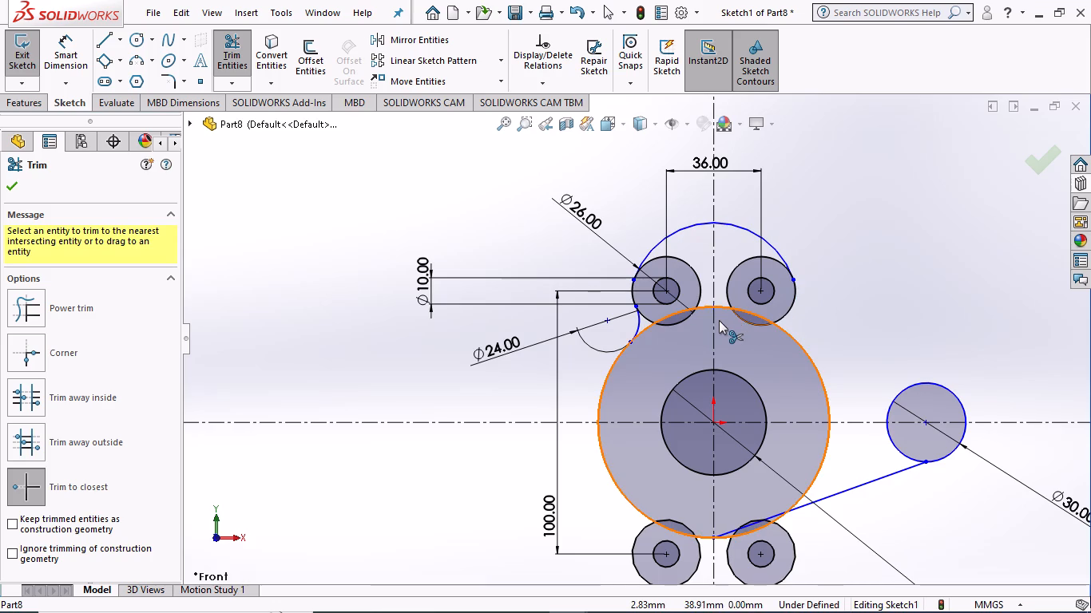
pyautogui.click(10, 181)
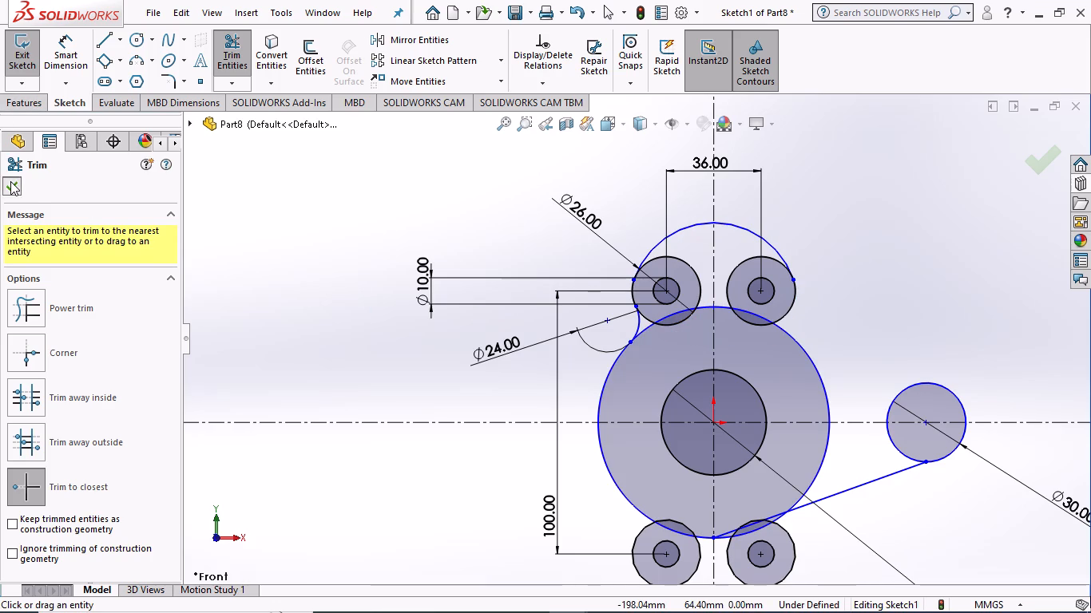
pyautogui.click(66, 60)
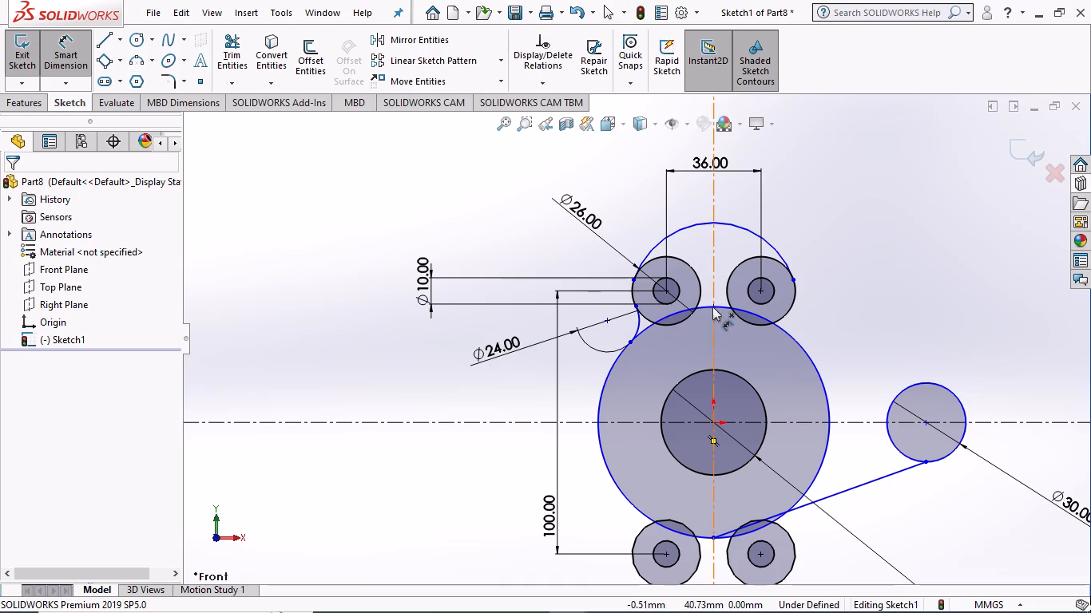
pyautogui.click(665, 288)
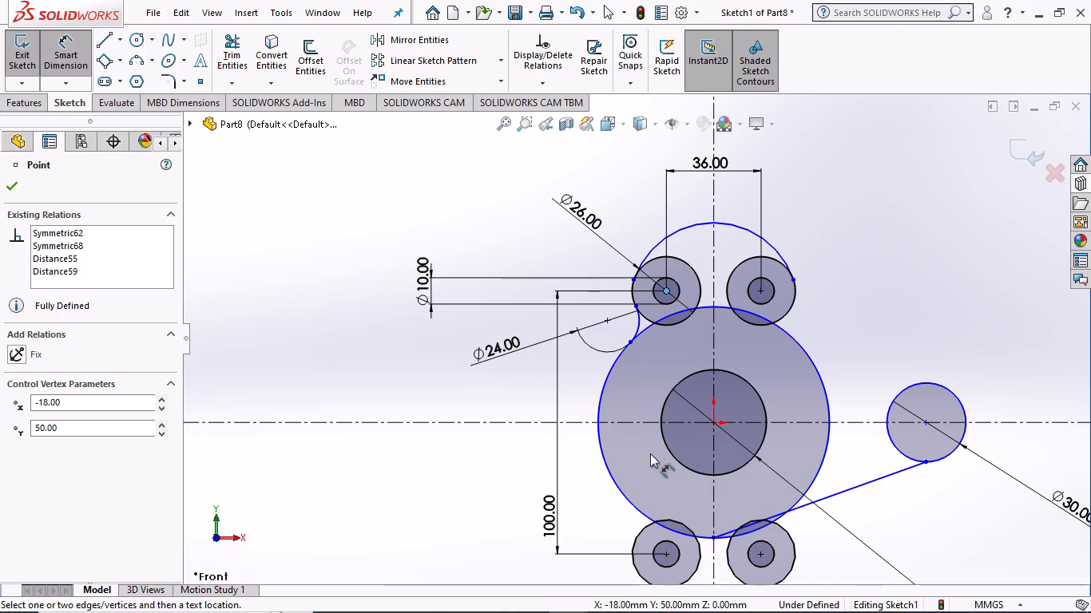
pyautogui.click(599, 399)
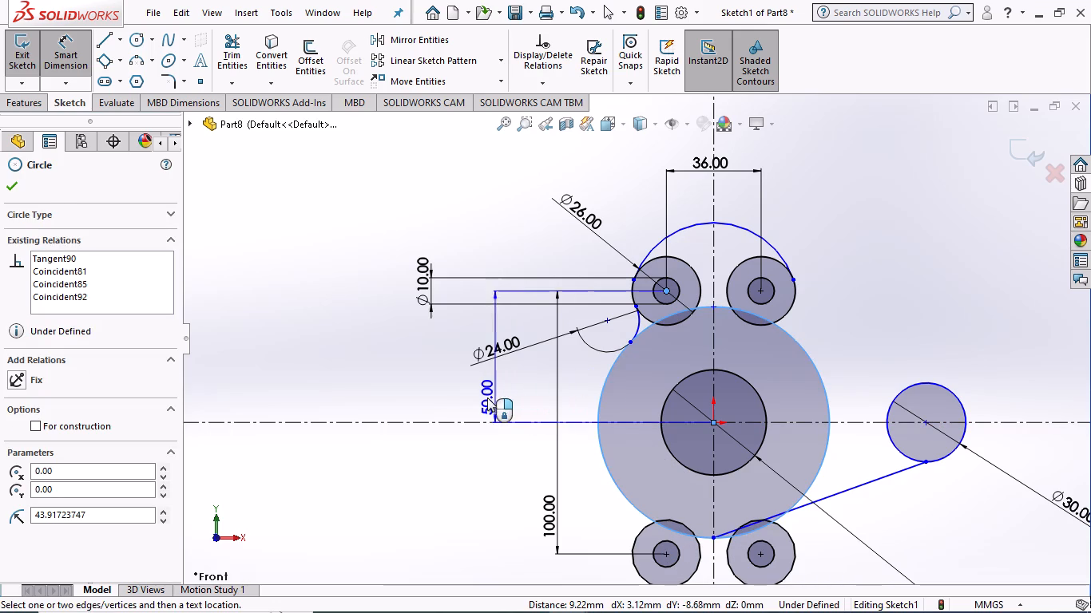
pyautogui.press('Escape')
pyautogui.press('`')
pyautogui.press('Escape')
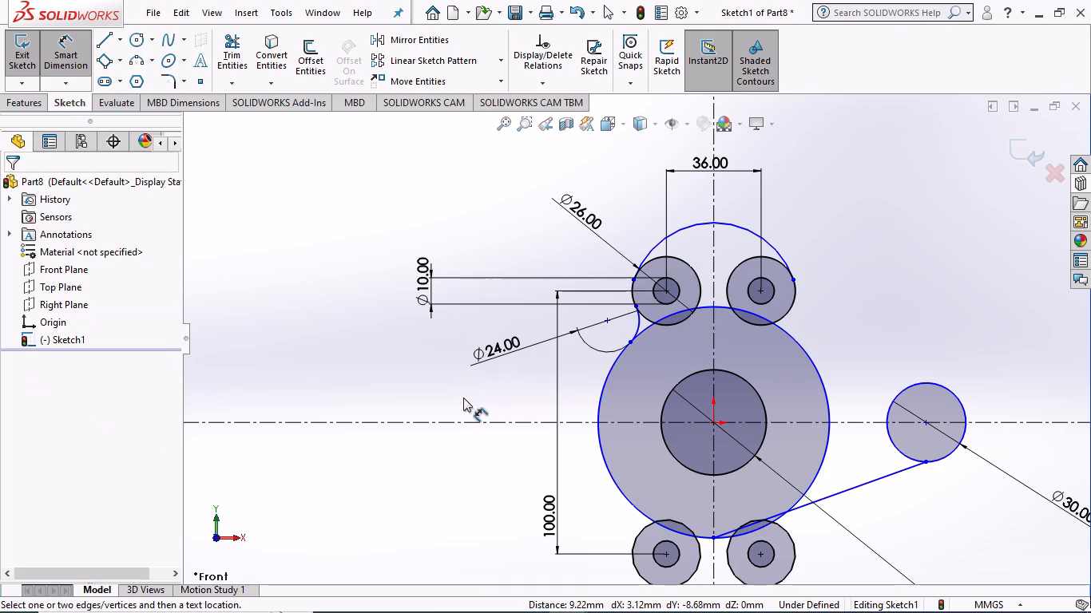
# Dimension the large central circle's diameter as 64 mm.
pyautogui.click(612, 477)
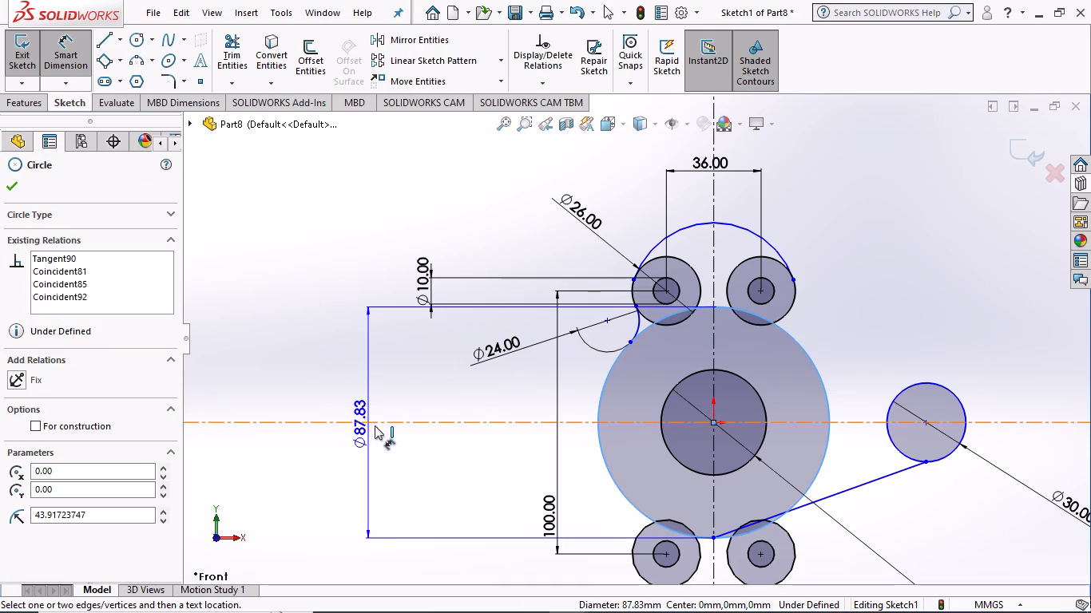
pyautogui.click(375, 425)
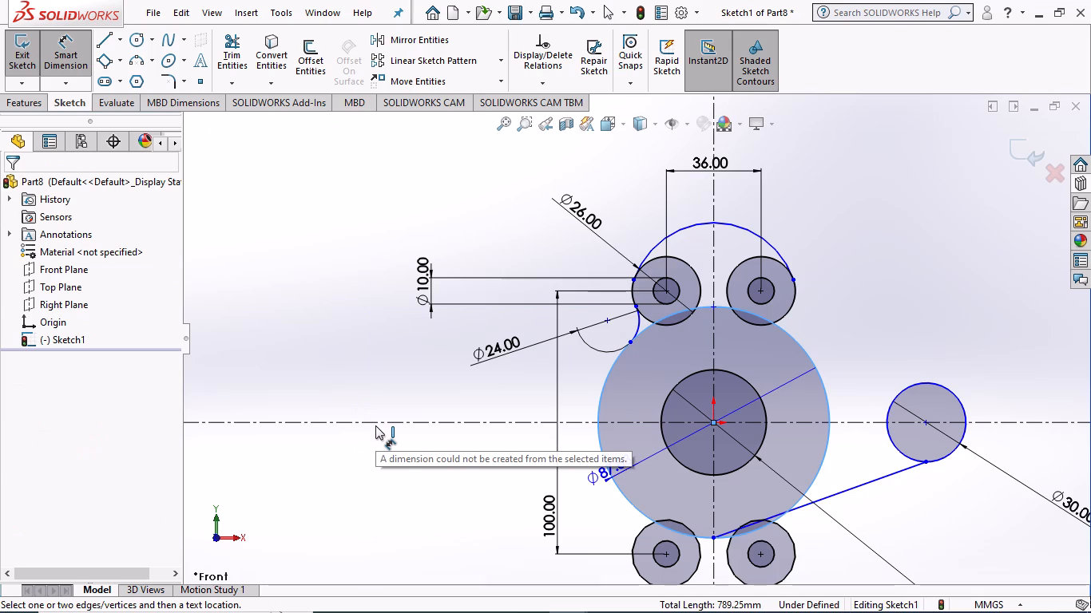
pyautogui.click(476, 498)
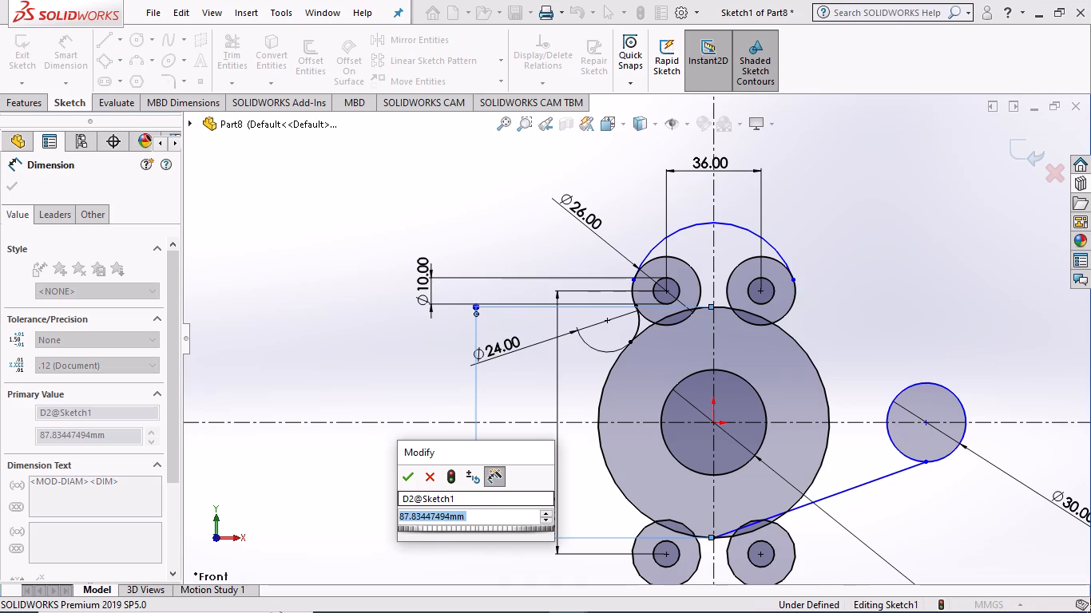
pyautogui.write('64')
pyautogui.press('Return')
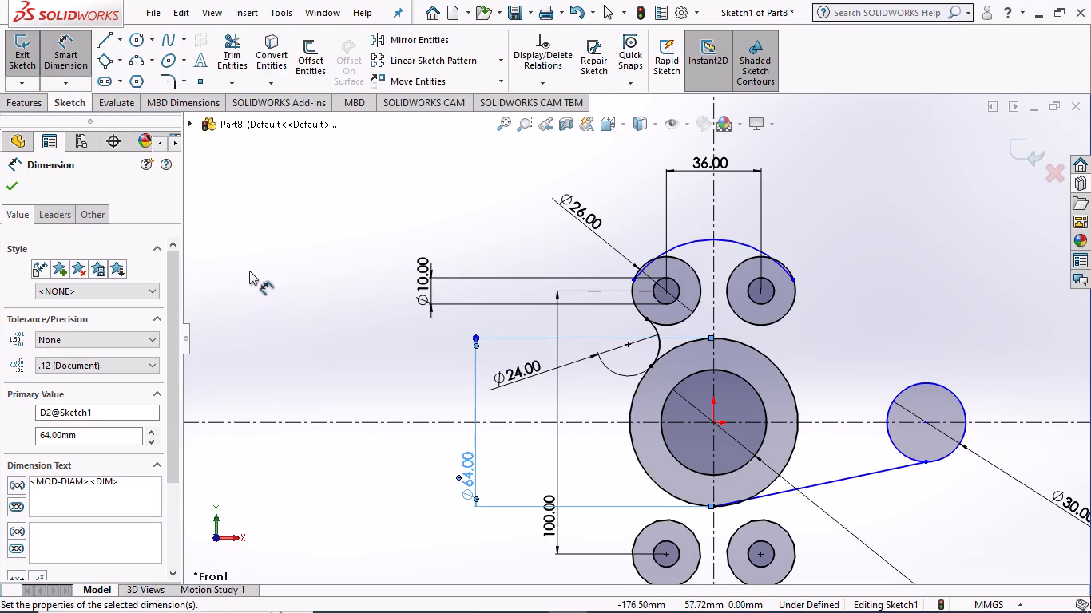
pyautogui.click(272, 287)
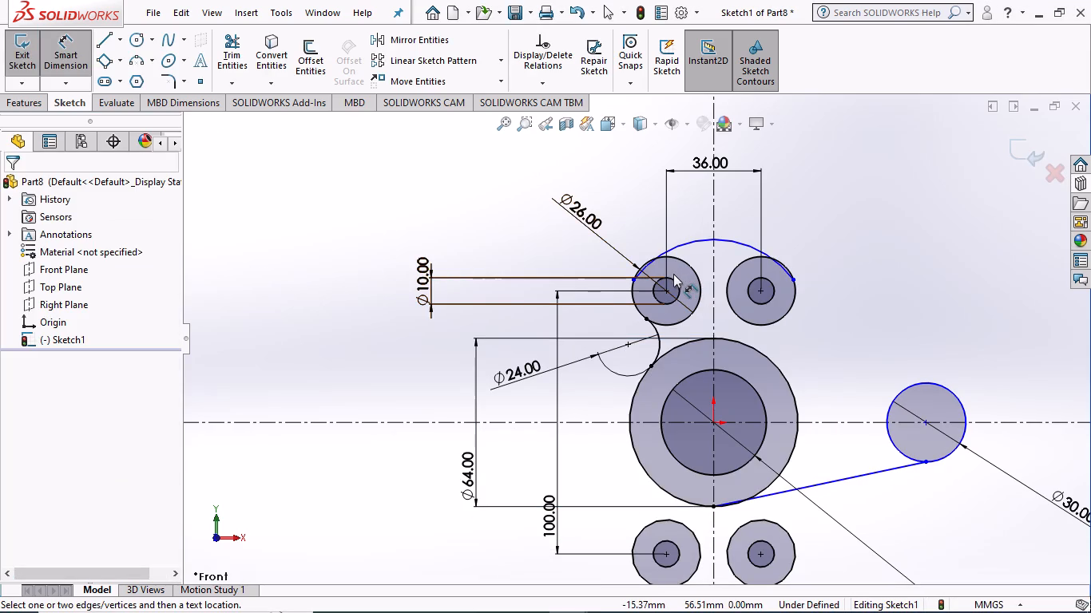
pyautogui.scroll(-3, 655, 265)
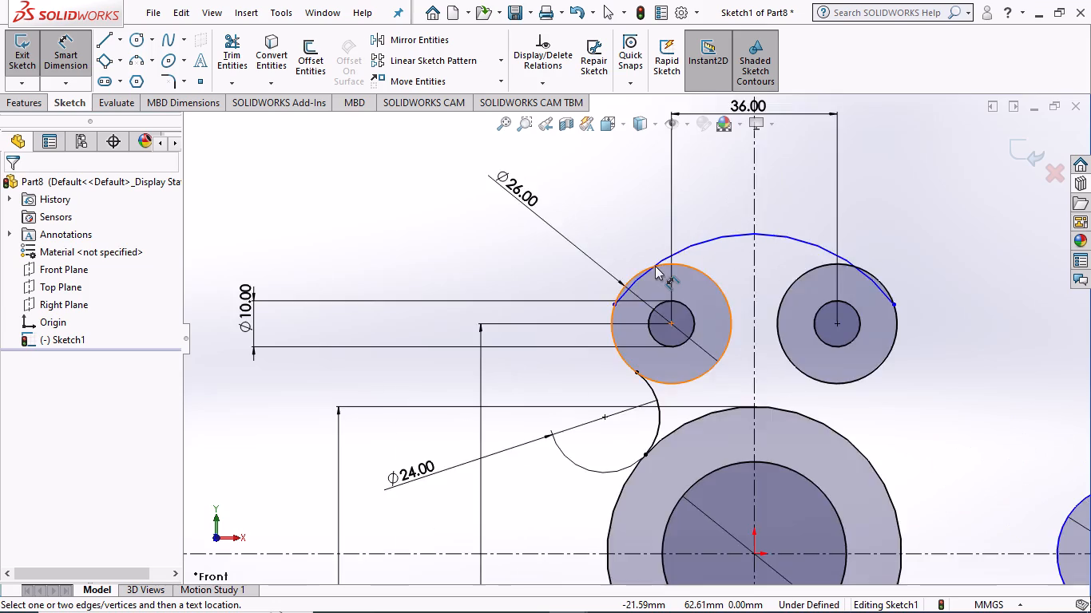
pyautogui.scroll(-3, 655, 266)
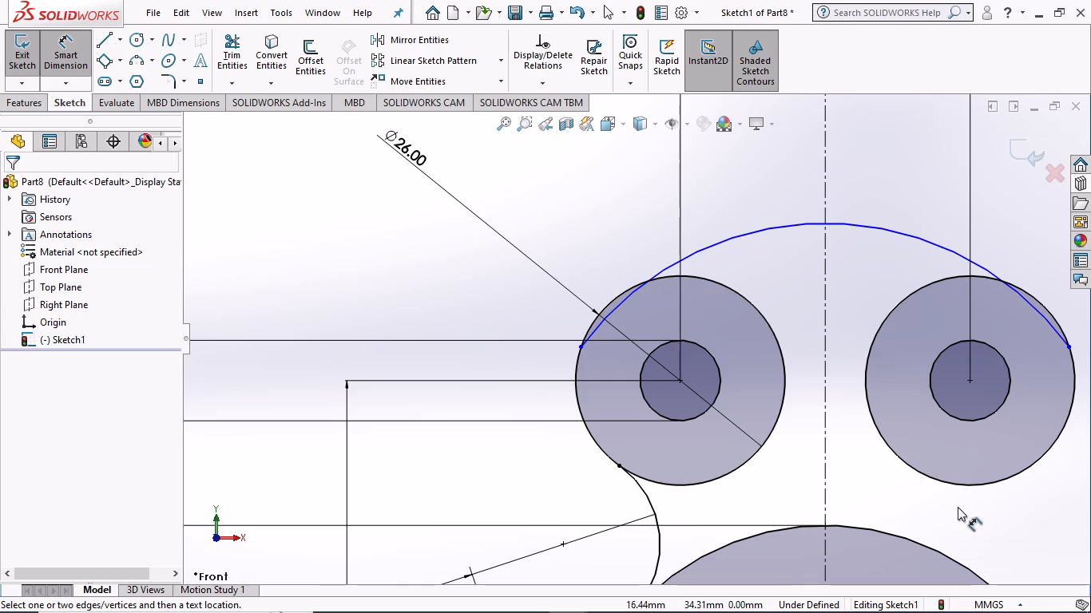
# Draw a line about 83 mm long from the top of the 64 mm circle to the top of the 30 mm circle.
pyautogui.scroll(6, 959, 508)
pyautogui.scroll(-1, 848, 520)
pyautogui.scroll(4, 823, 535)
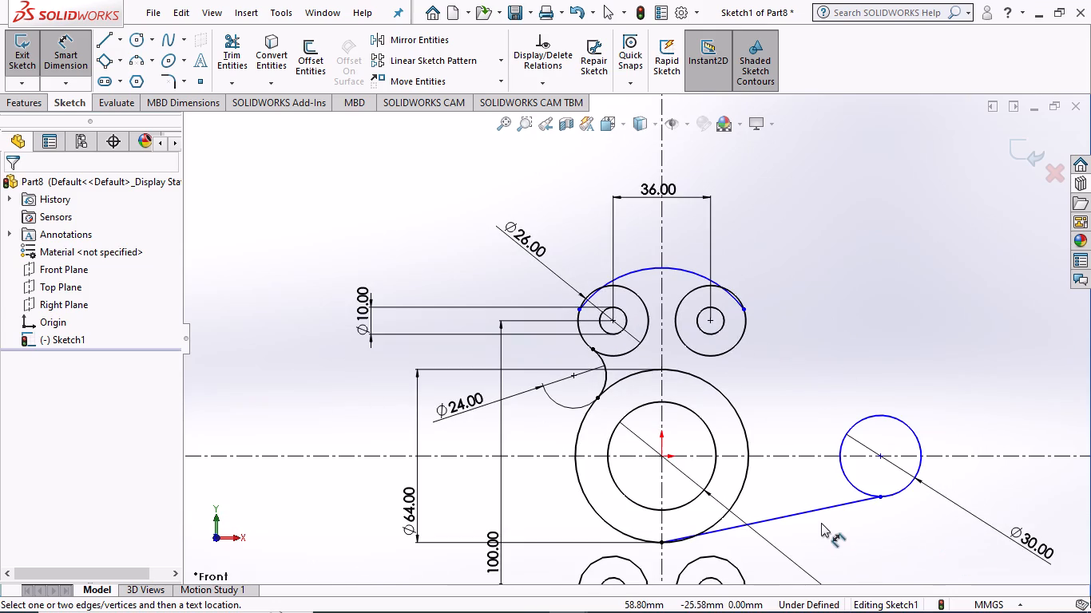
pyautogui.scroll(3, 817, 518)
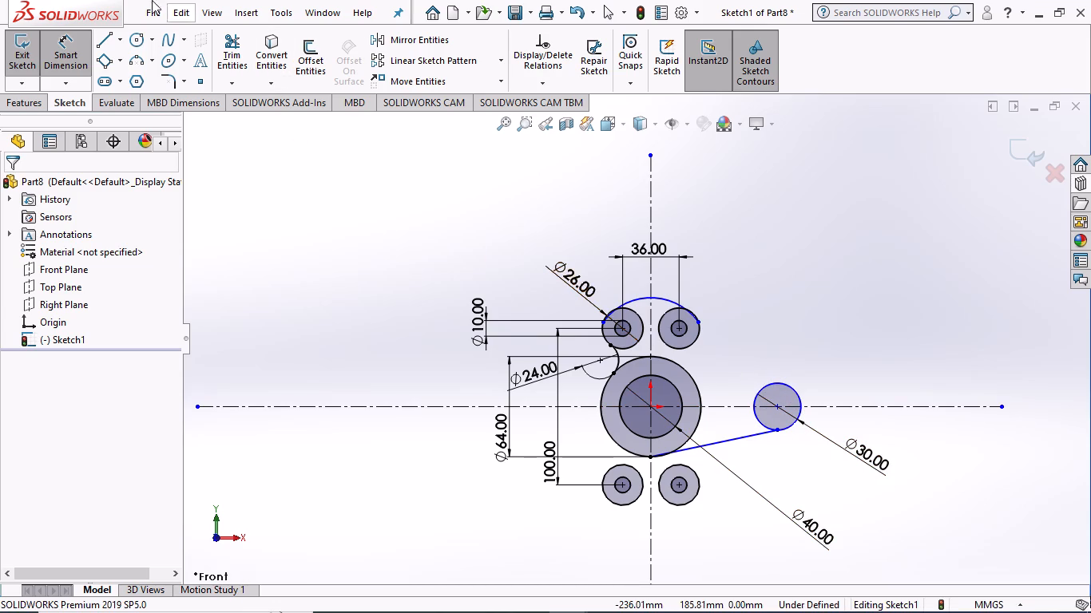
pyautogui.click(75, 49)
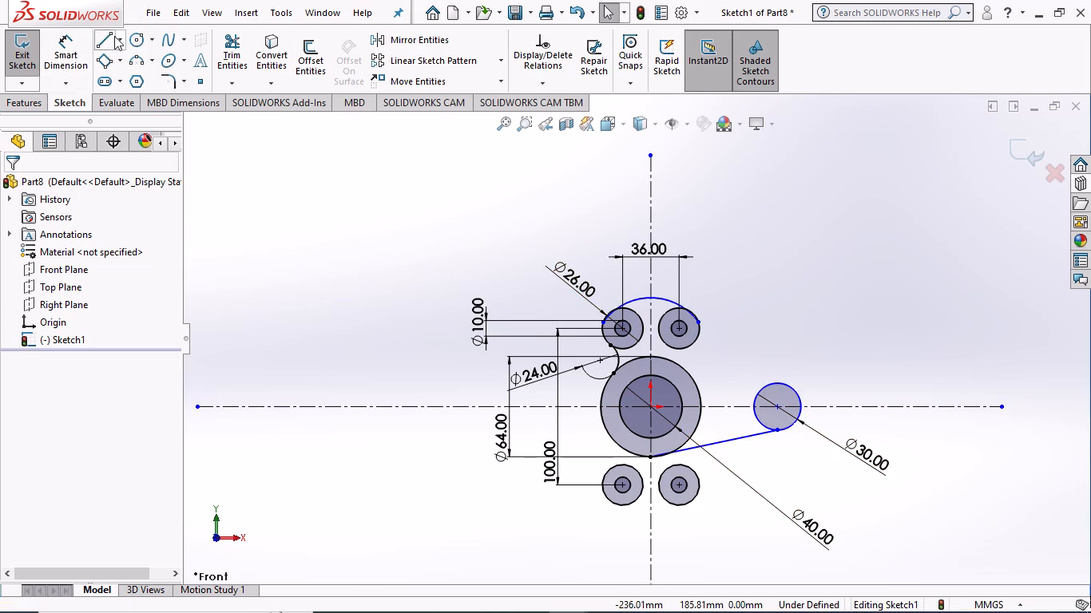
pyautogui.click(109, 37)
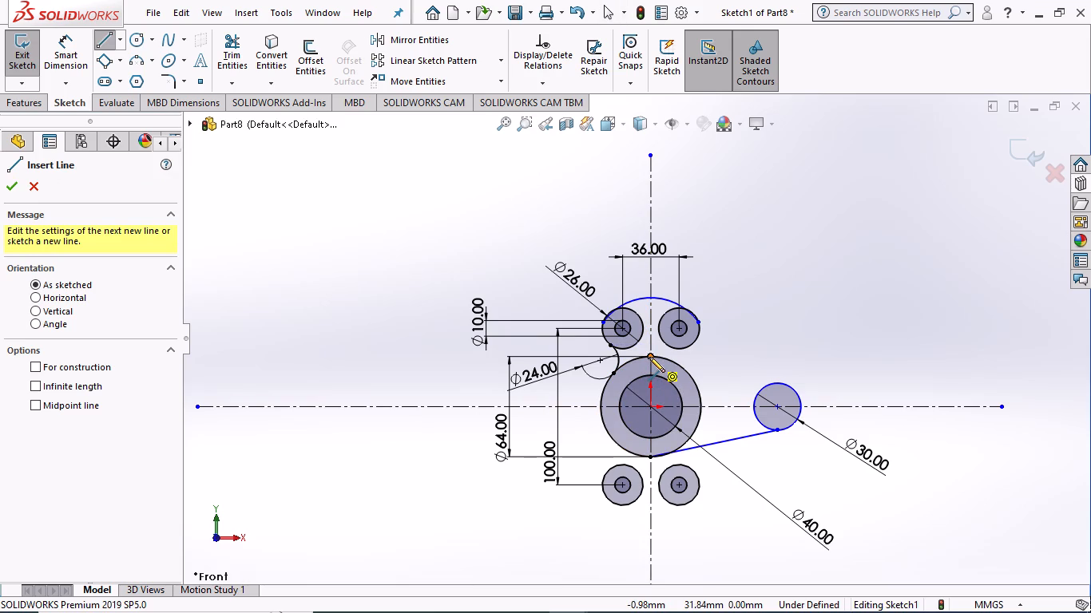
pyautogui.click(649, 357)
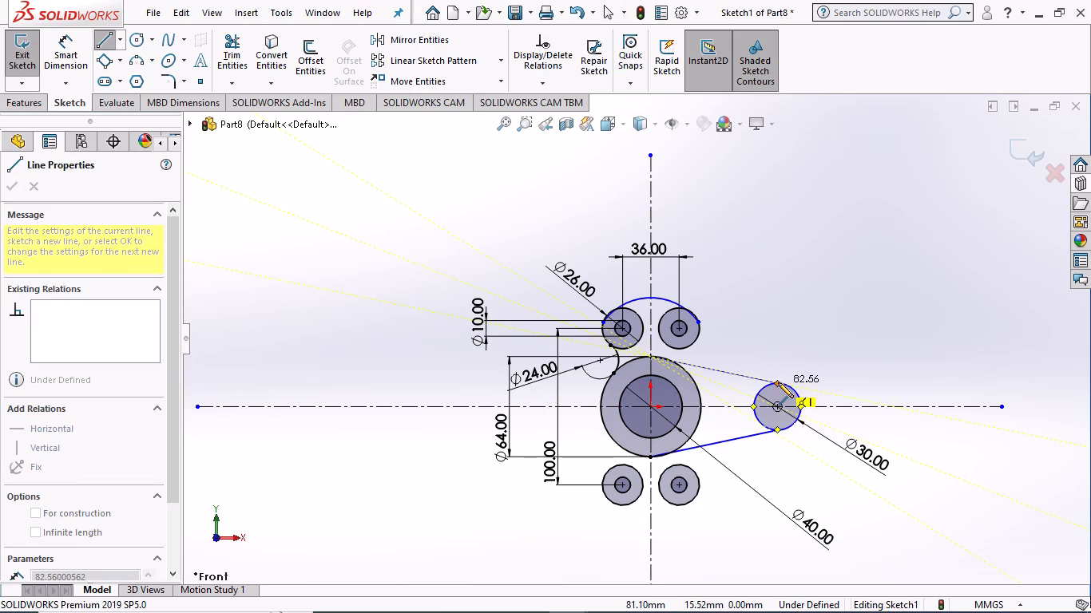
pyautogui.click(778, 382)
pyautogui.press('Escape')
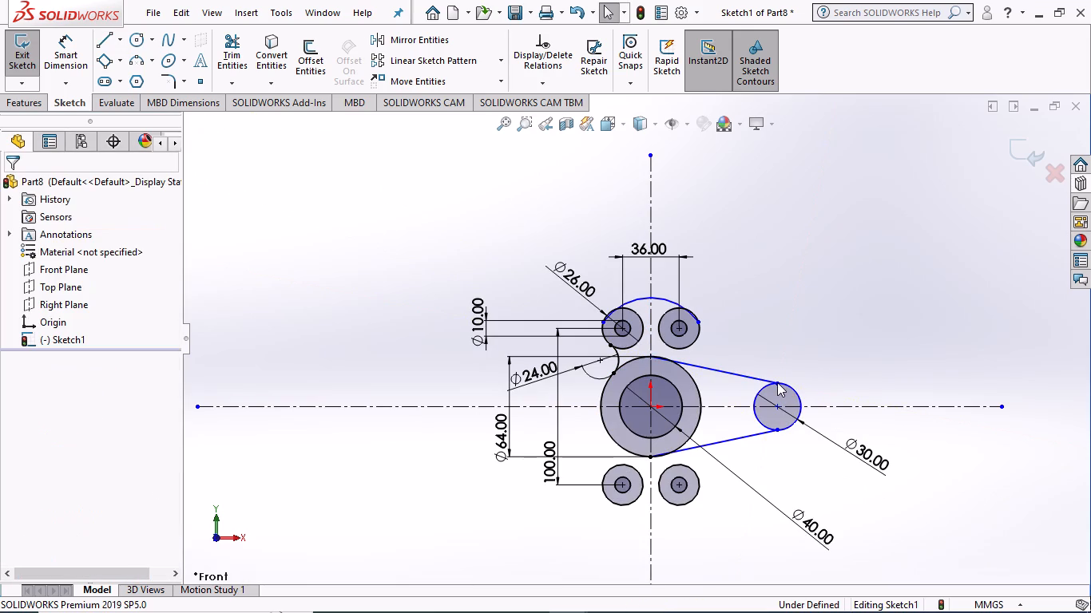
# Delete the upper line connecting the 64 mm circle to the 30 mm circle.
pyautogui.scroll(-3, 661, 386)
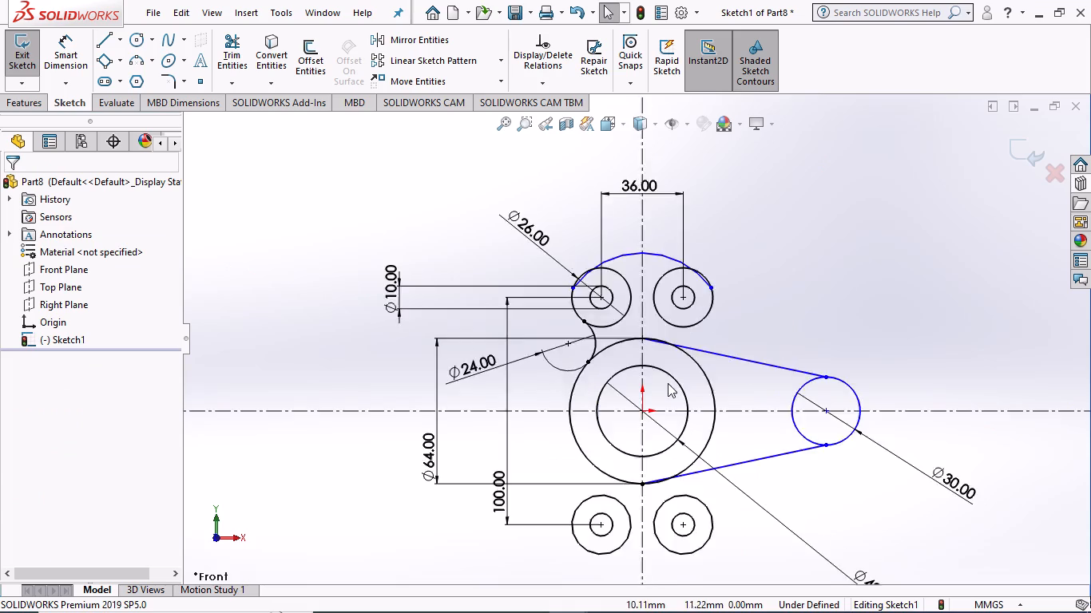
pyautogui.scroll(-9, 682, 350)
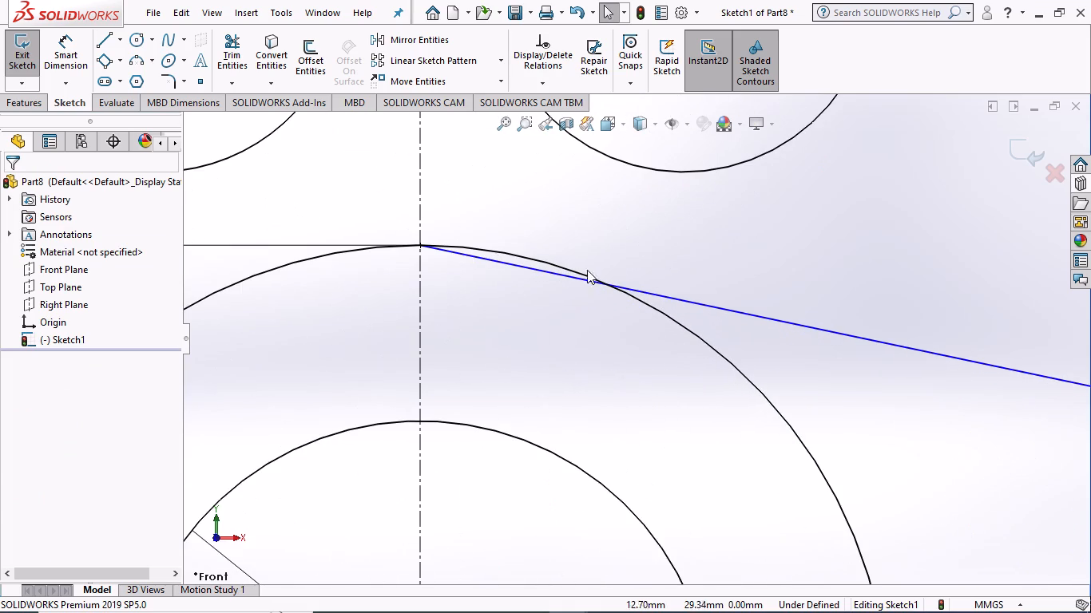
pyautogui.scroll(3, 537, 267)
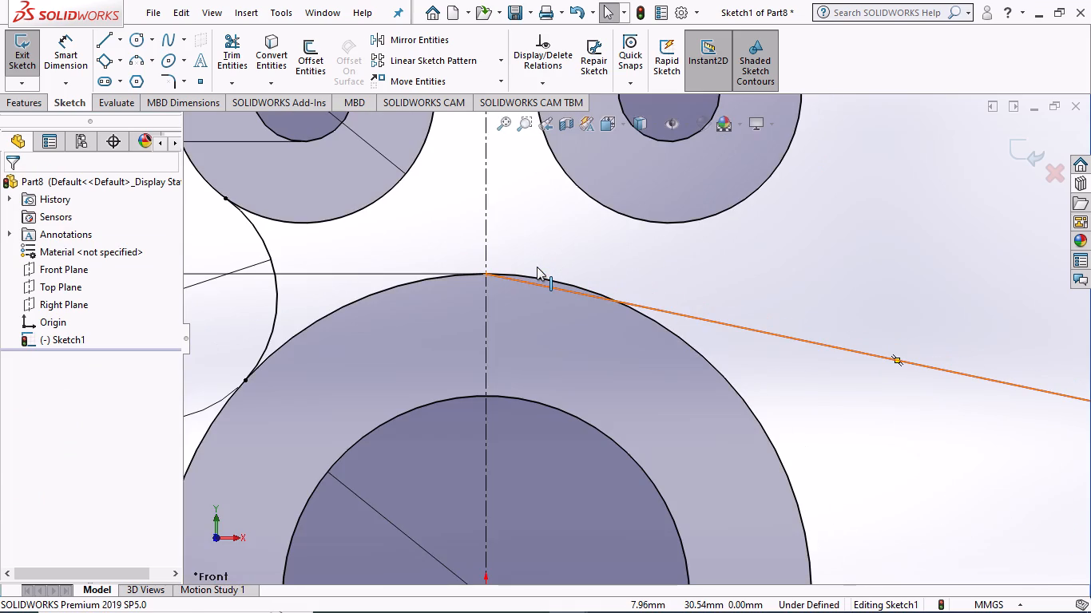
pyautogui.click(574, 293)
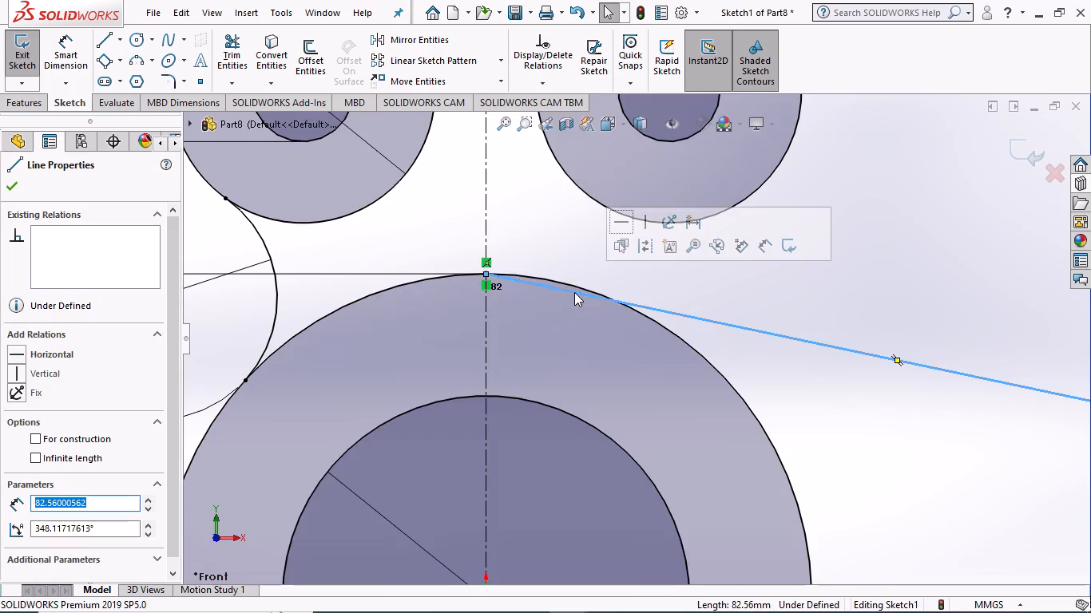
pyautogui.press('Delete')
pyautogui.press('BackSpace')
# Delete the lower line connecting the 64 mm circle to the 30 mm circle.
pyautogui.scroll(6, 409, 427)
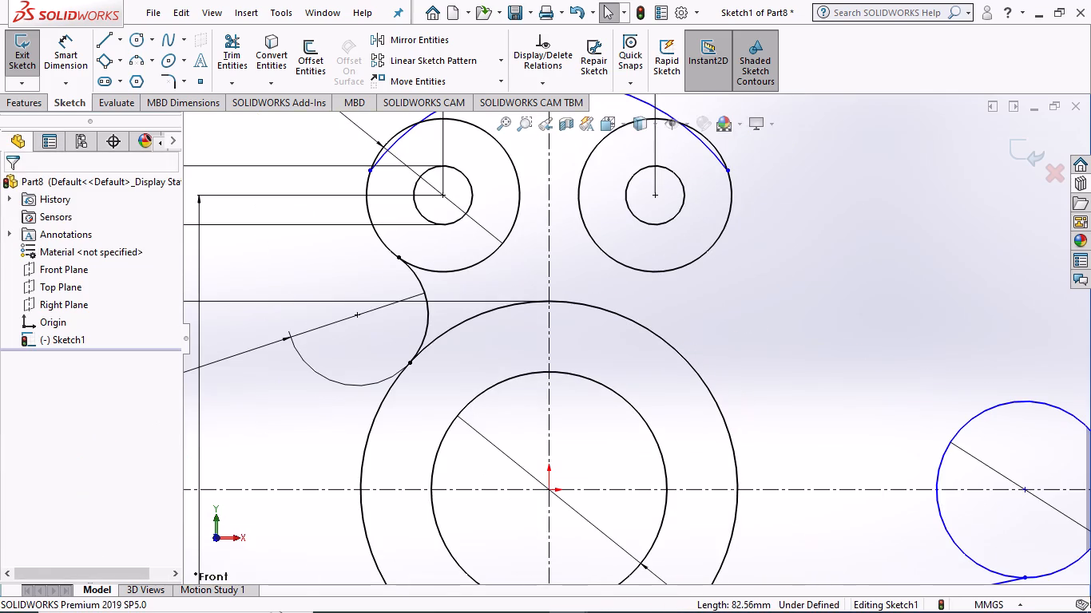
pyautogui.scroll(4, 719, 587)
pyautogui.moveTo(746, 568); pyautogui.dragTo(786, 538, button='middle')
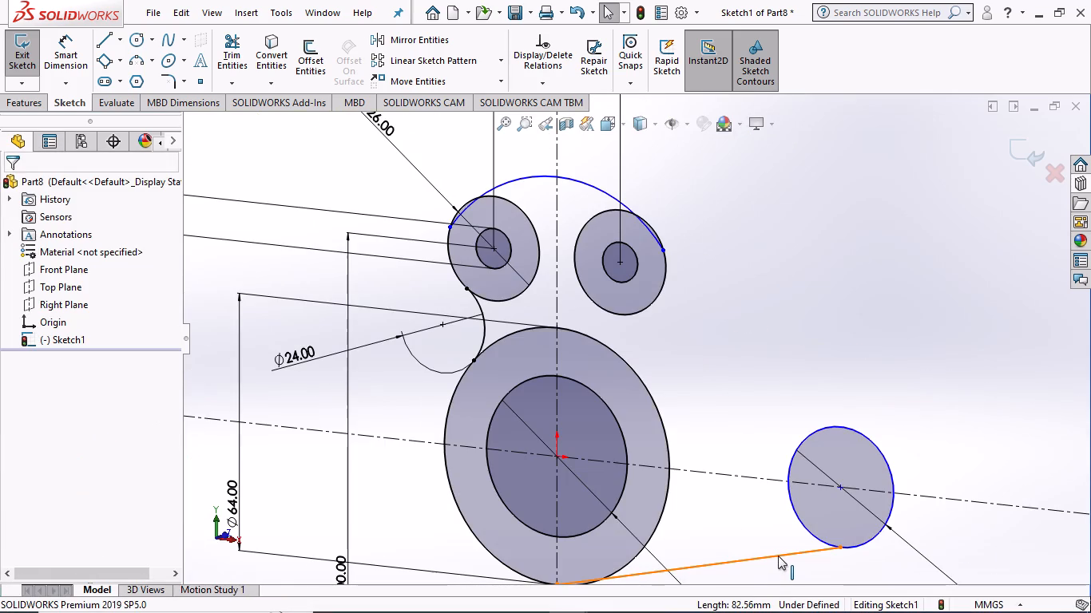
pyautogui.click(778, 556)
pyautogui.press('Delete')
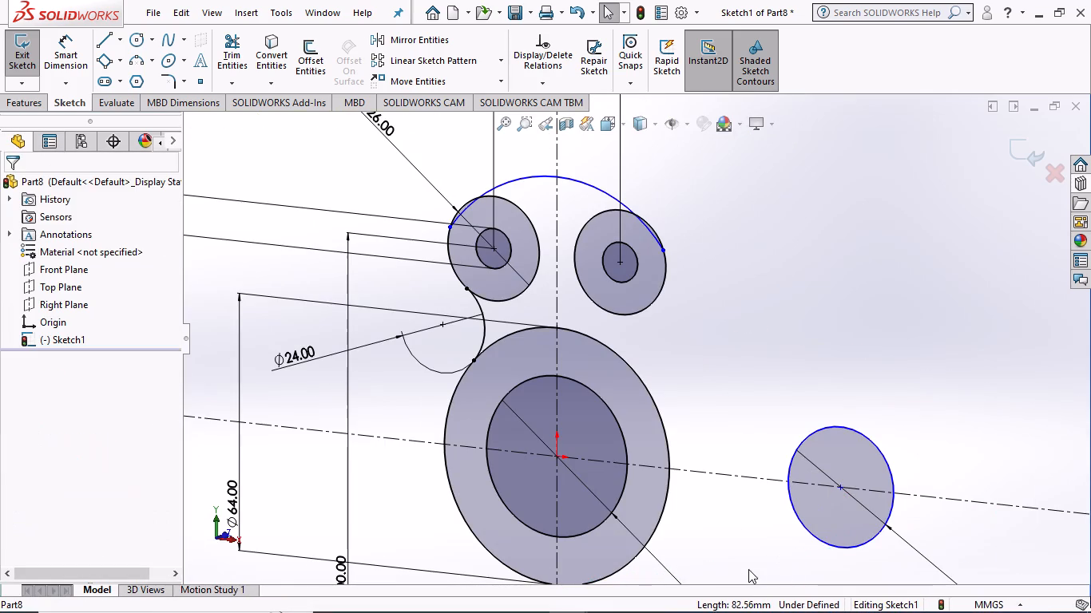
# Draw a line about 88 mm long from the top of the 30 mm circle to just above the 64 mm circle, past the vertical centerline.
pyautogui.click(110, 39)
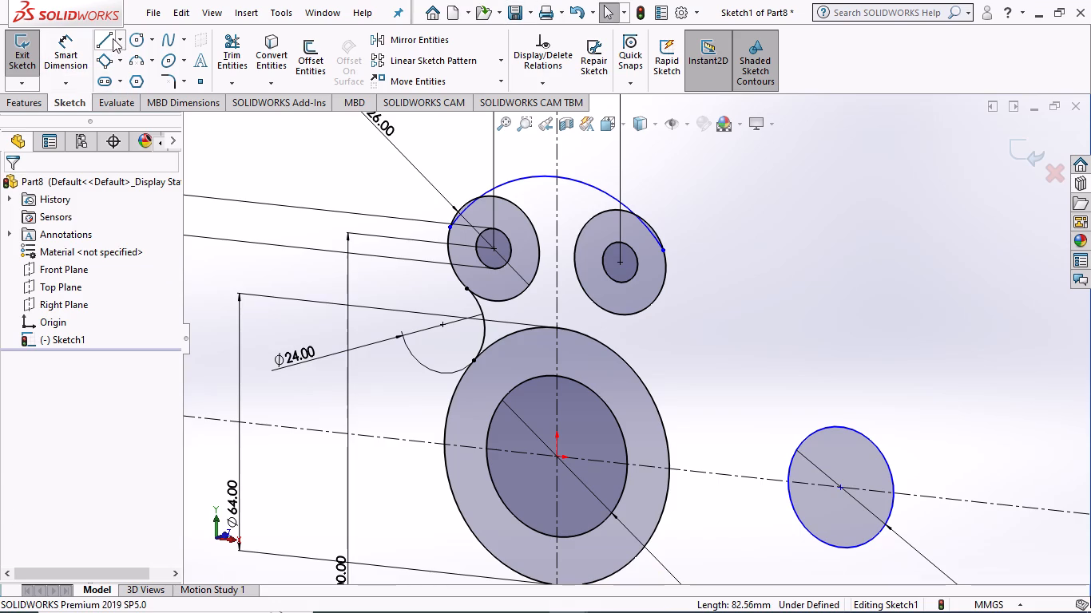
pyautogui.click(841, 425)
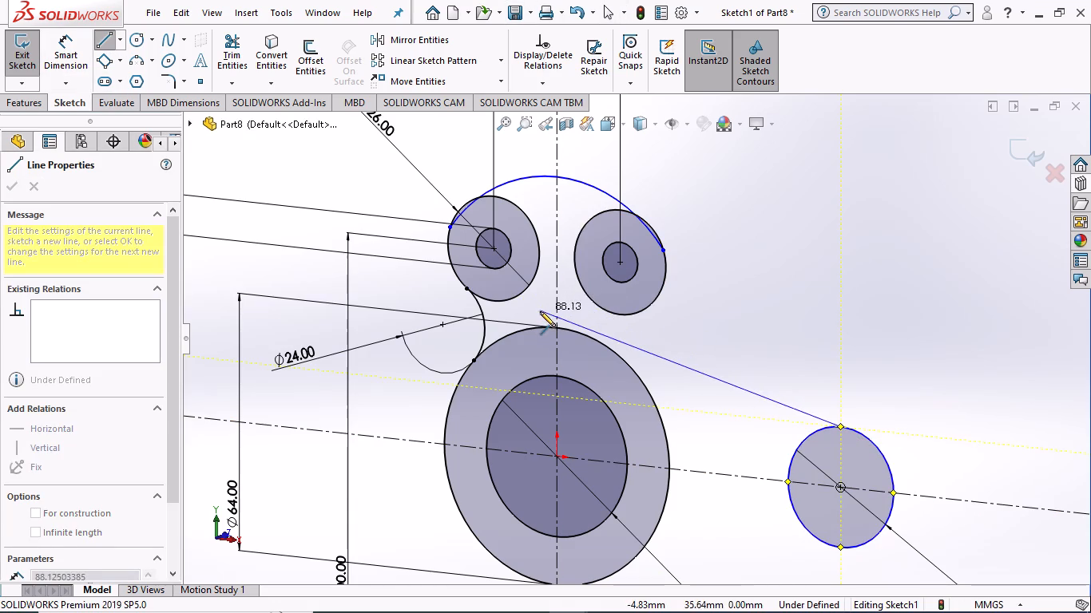
pyautogui.click(540, 311)
pyautogui.press('Escape')
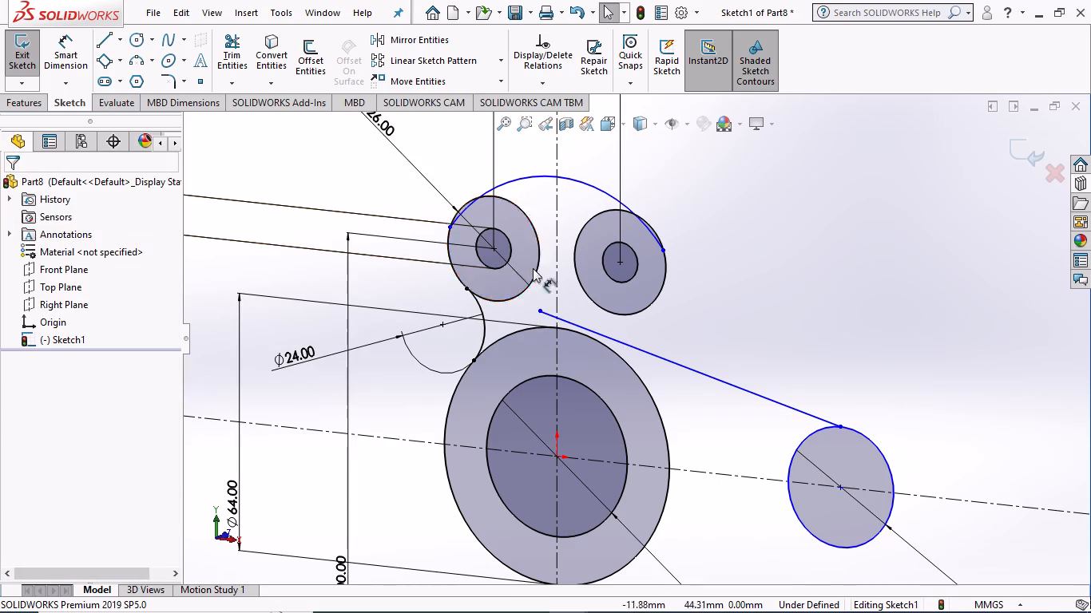
# Add a tangent relation between the new upper line and the 64 mm circle.
pyautogui.keyDown('ctrl'); pyautogui.click(633, 346); pyautogui.keyUp('ctrl')
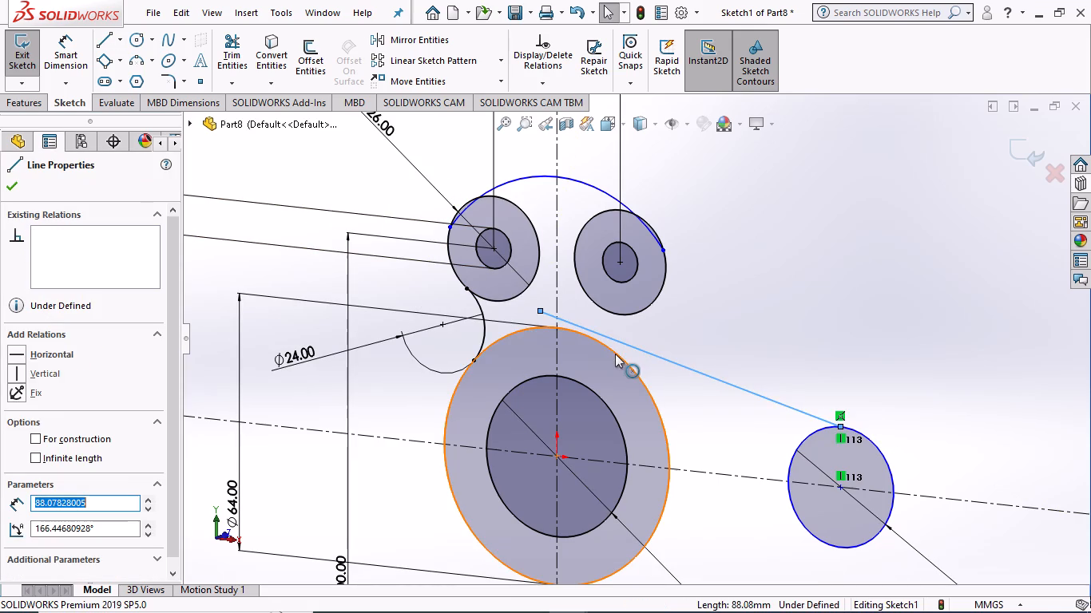
pyautogui.keyDown('ctrl'); pyautogui.click(615, 354); pyautogui.keyUp('ctrl')
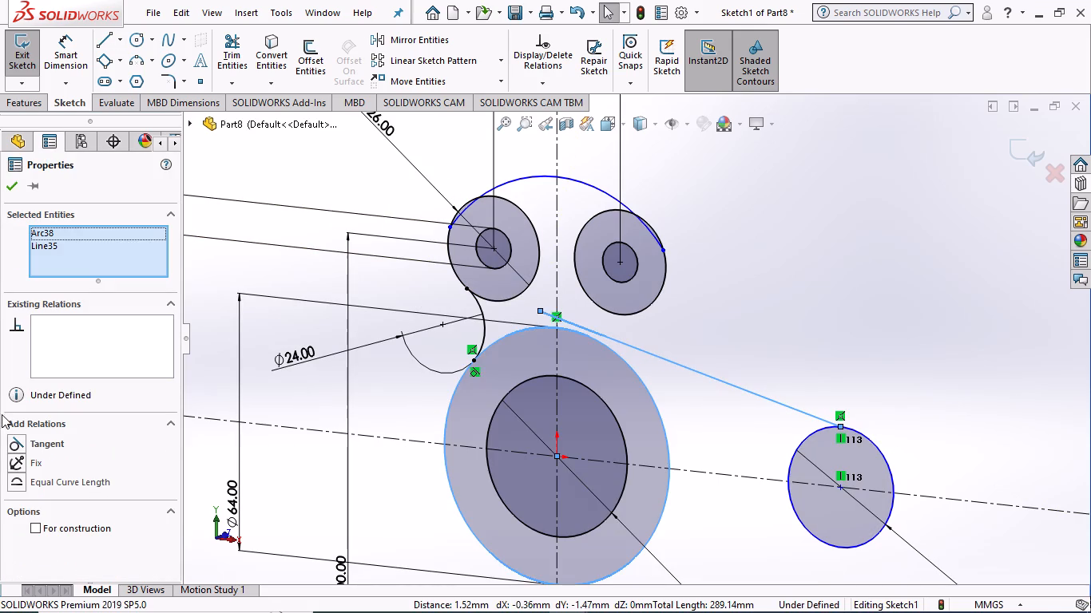
pyautogui.click(41, 447)
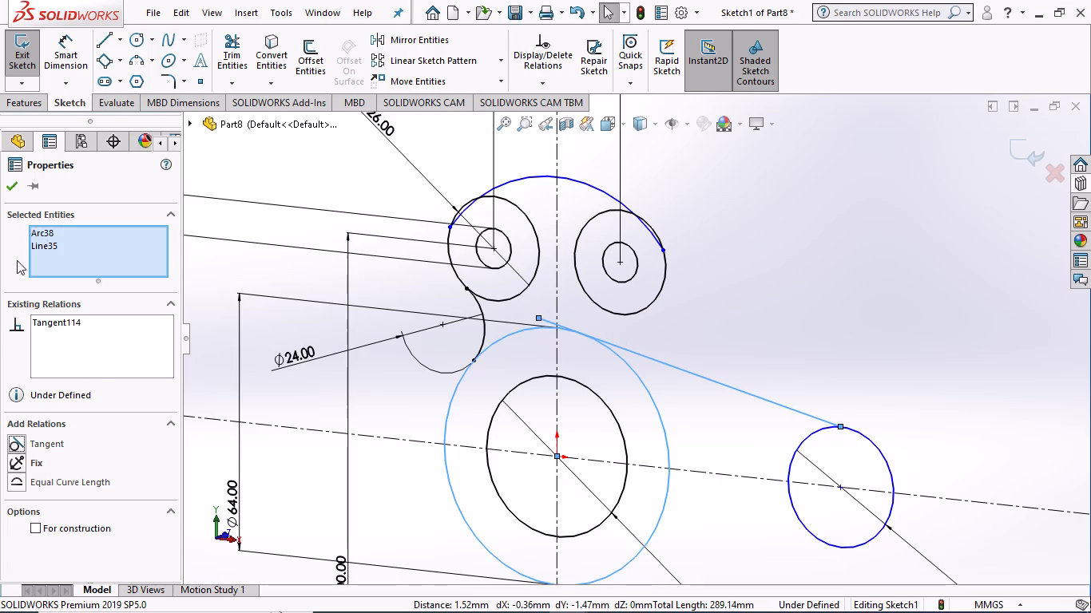
pyautogui.click(16, 191)
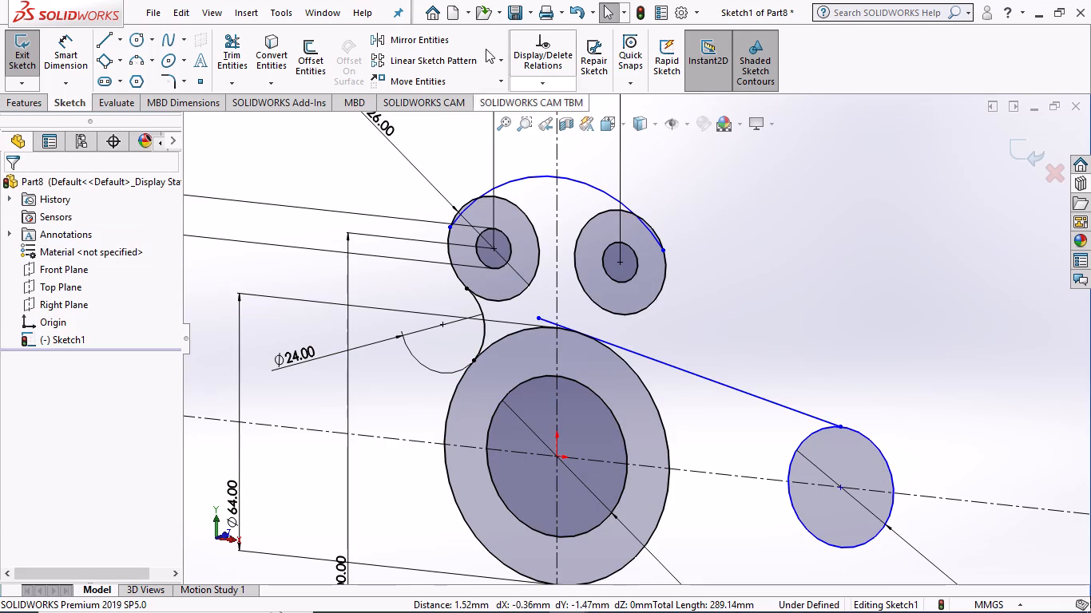
# Trim away the end of the upper line that extends past its tangent point on the 64 mm circle.
pyautogui.click(239, 44)
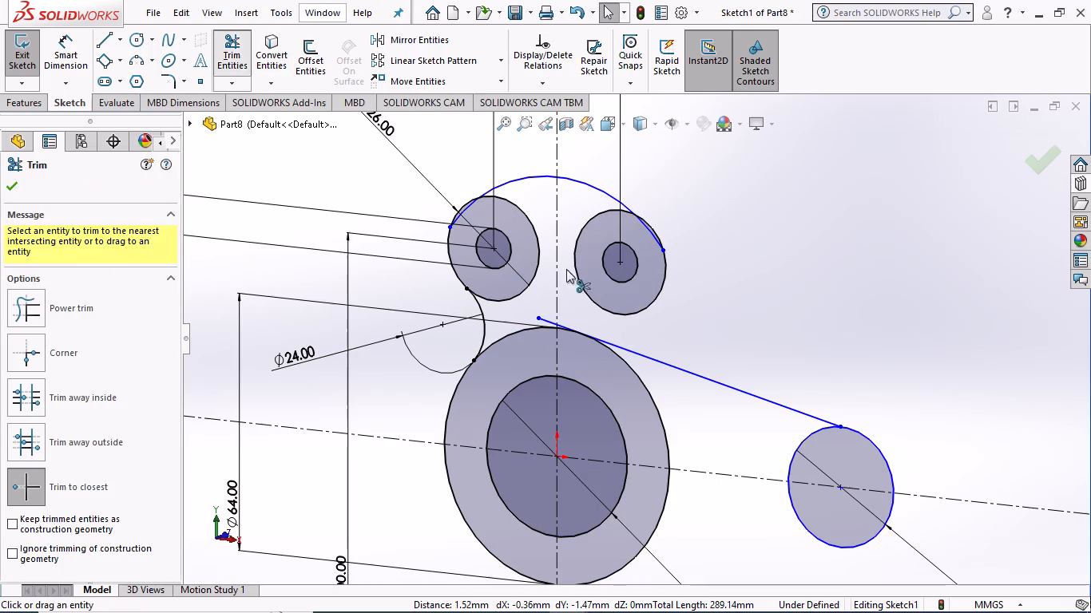
pyautogui.scroll(-2, 556, 320)
pyautogui.click(549, 321)
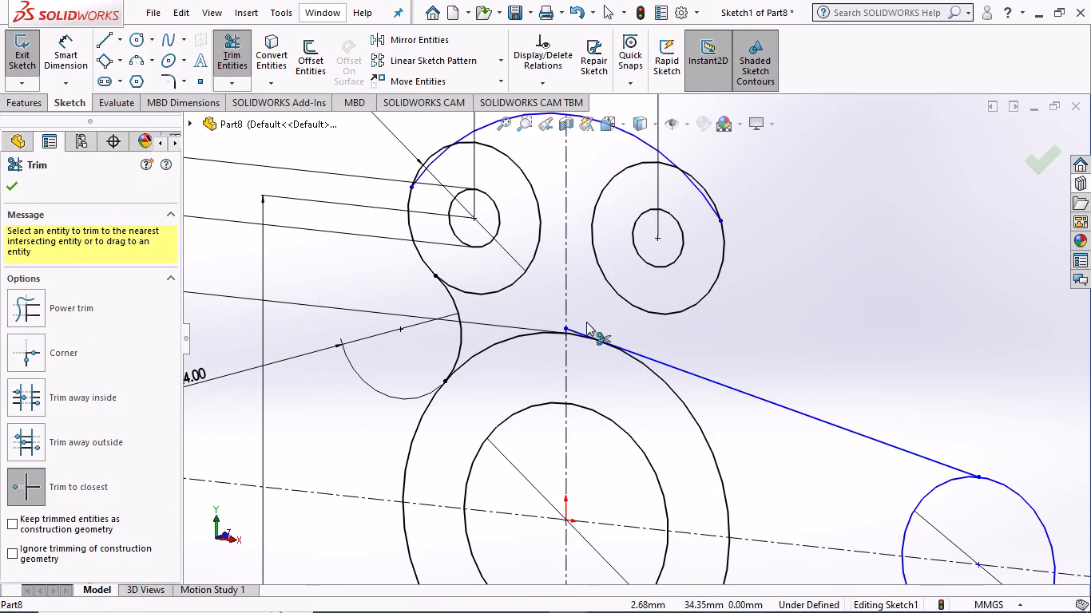
pyautogui.scroll(-7, 587, 326)
pyautogui.click(589, 328)
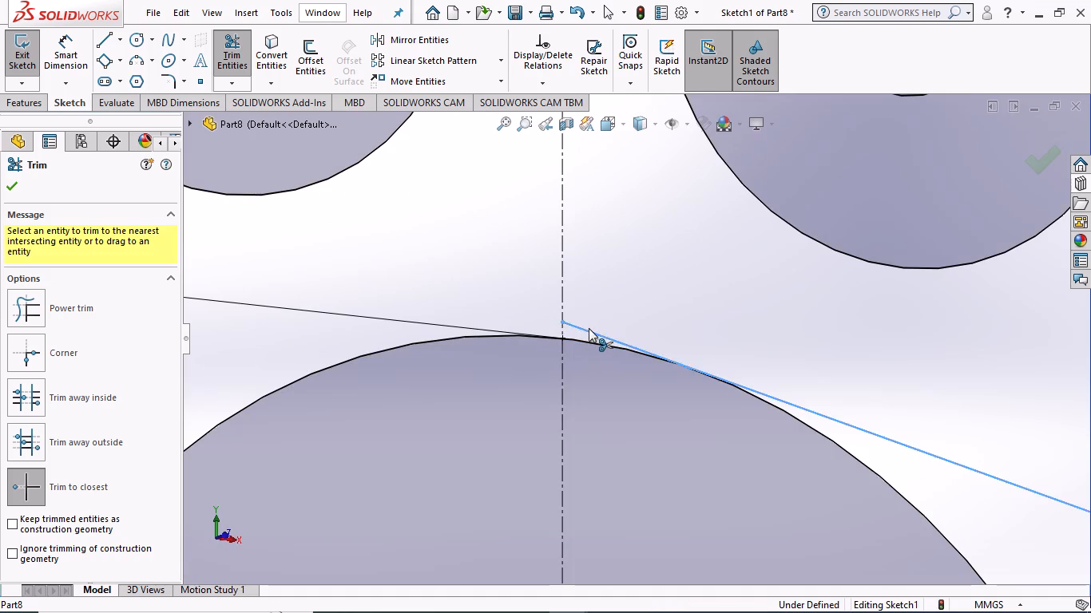
pyautogui.scroll(4, 588, 328)
pyautogui.middleClick(592, 326)
pyautogui.scroll(12, 595, 326)
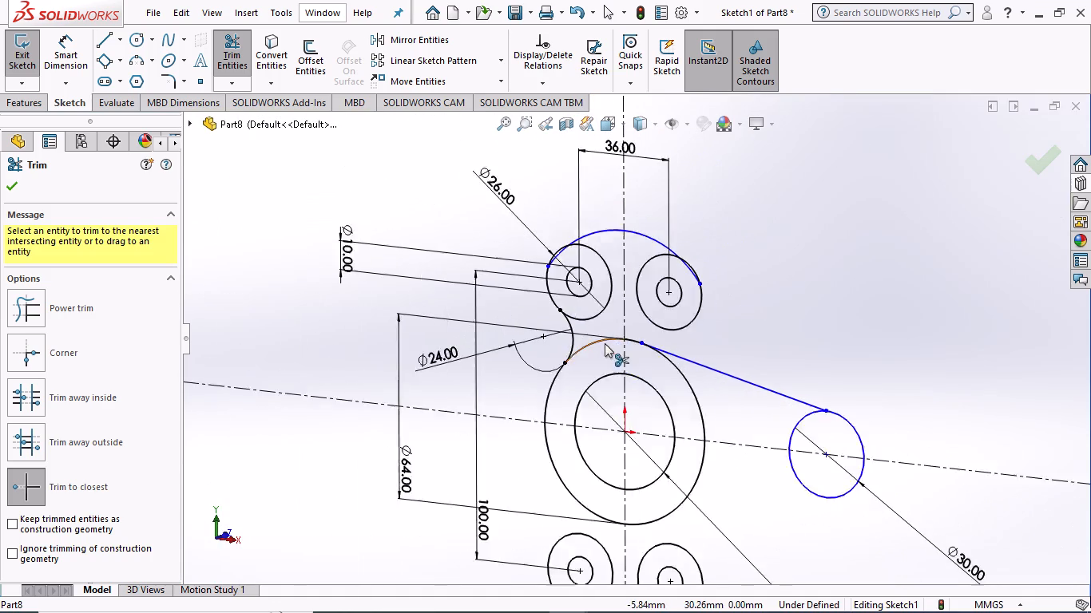
pyautogui.click(11, 181)
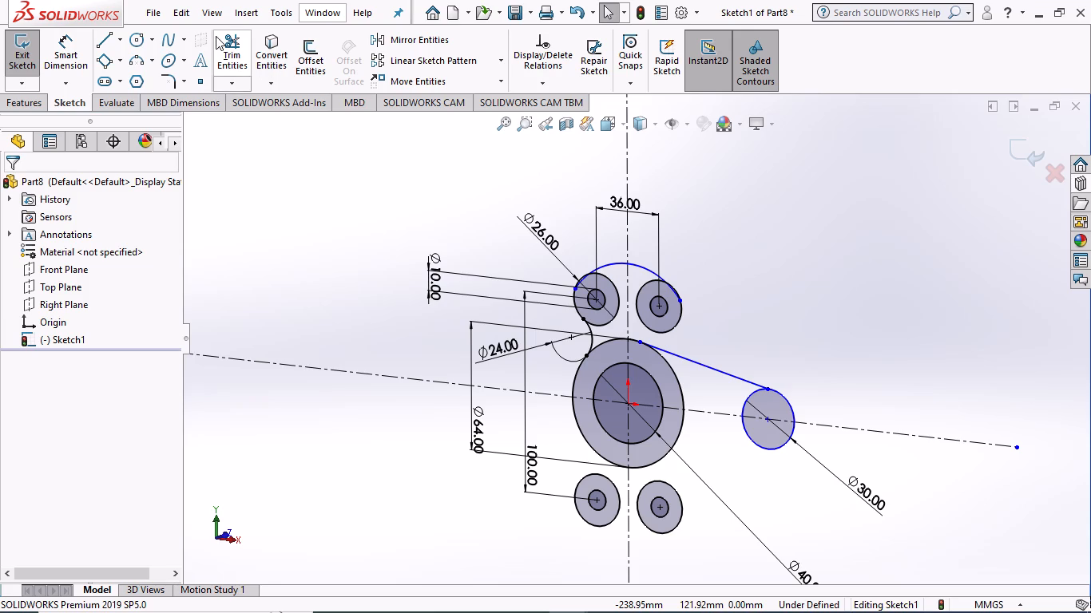
# Mirror the upper tangent line about the horizontal centerline, keeping the original.
pyautogui.click(403, 38)
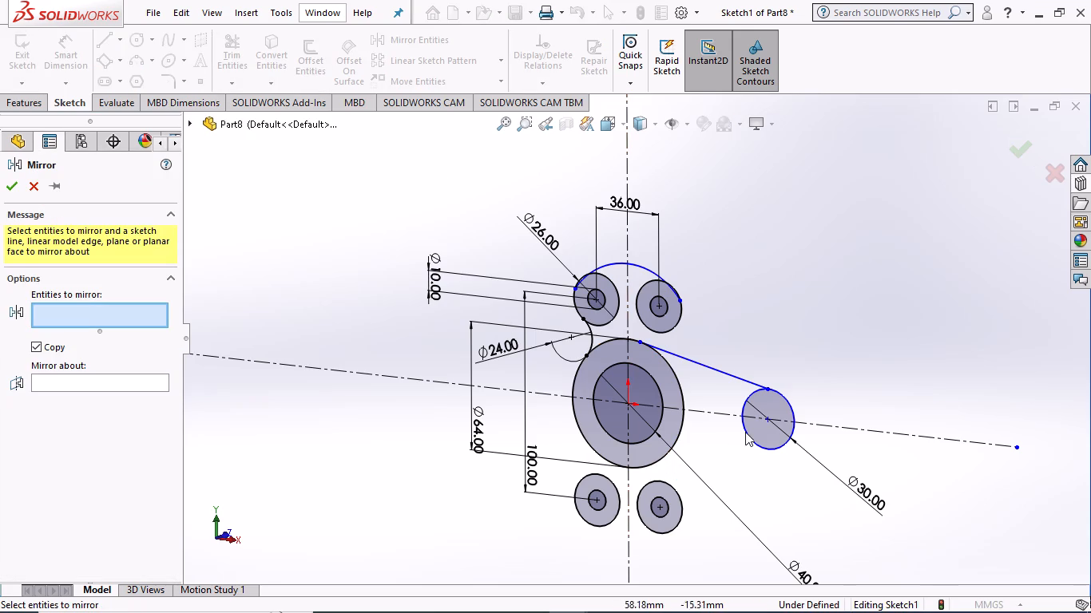
pyautogui.click(713, 367)
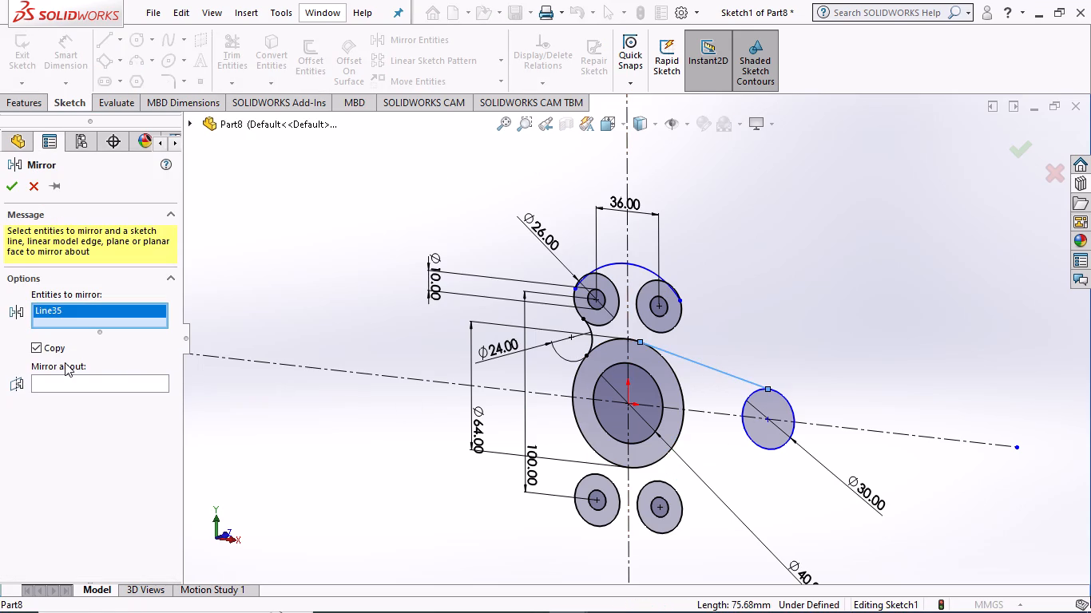
pyautogui.click(61, 378)
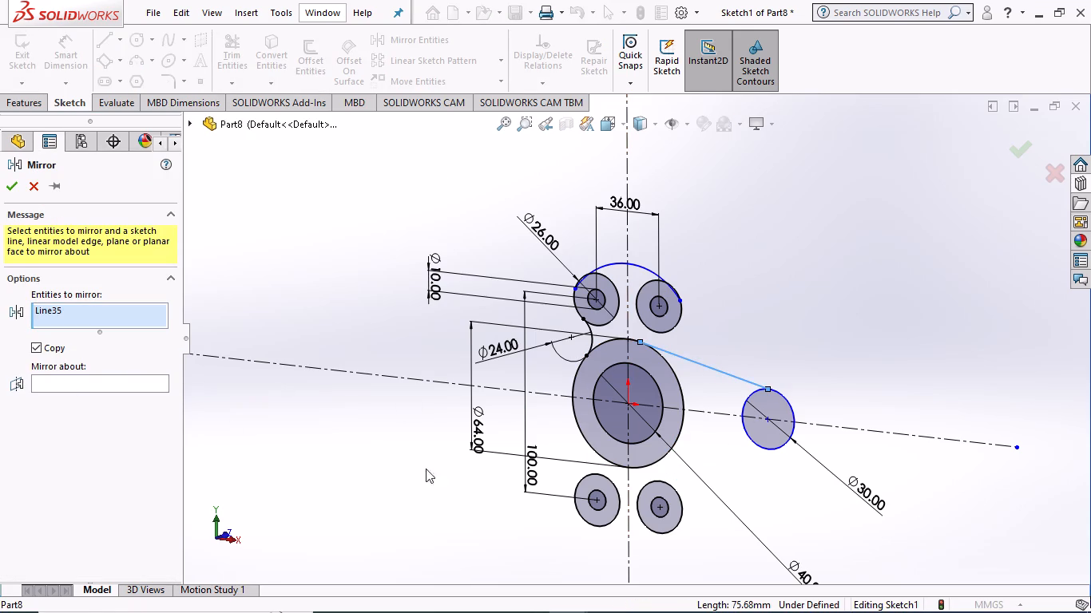
pyautogui.click(823, 422)
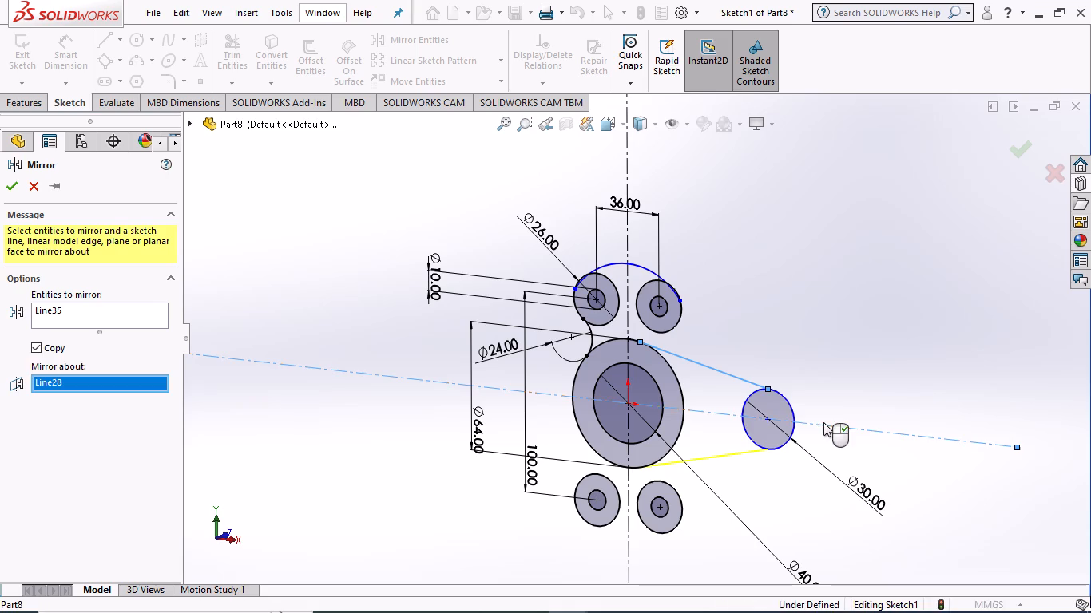
pyautogui.click(6, 187)
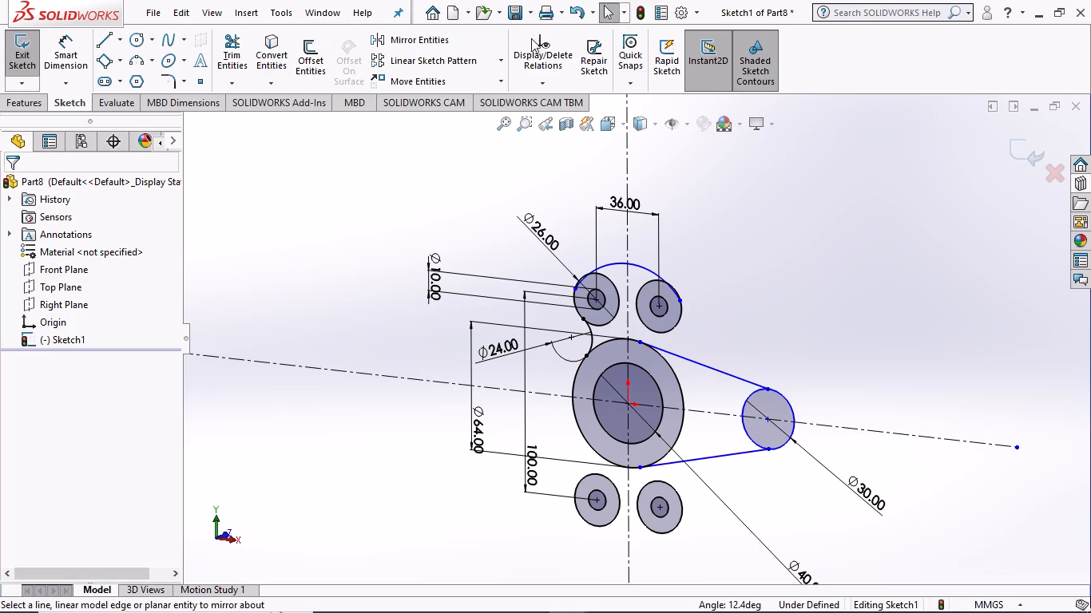
# Mirror the large arc over the upper pair of 26 mm circles about the horizontal centerline, keeping the original.
pyautogui.click(429, 38)
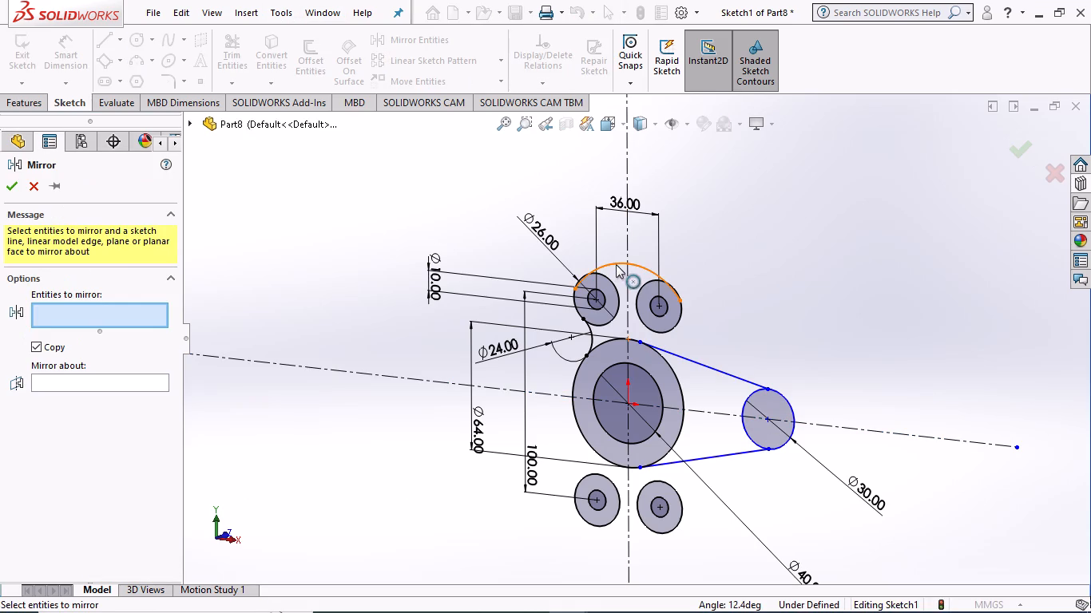
pyautogui.click(616, 264)
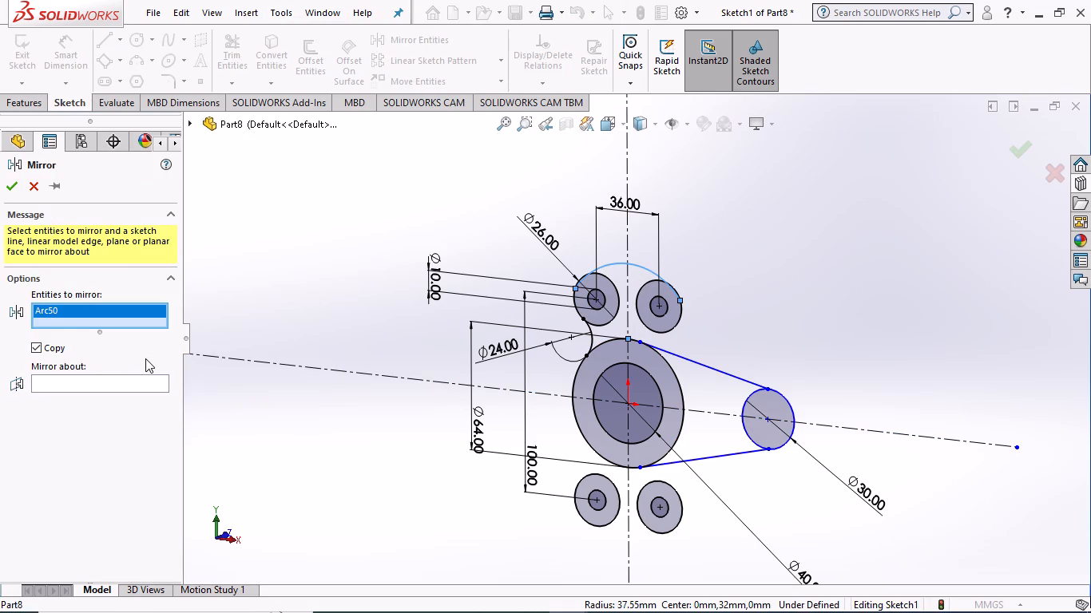
pyautogui.click(137, 381)
pyautogui.click(267, 364)
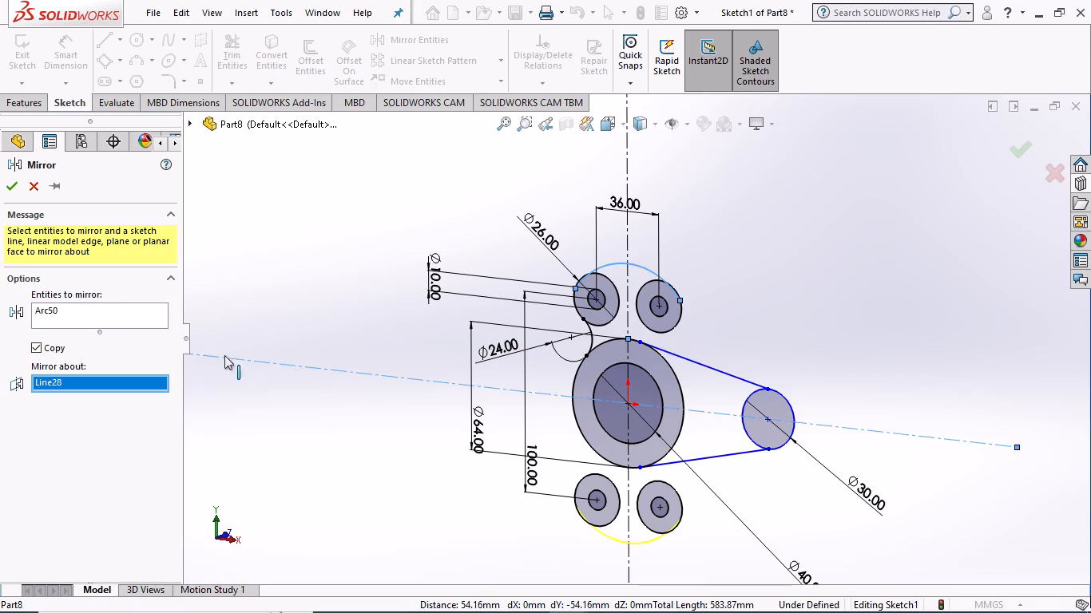
pyautogui.click(9, 183)
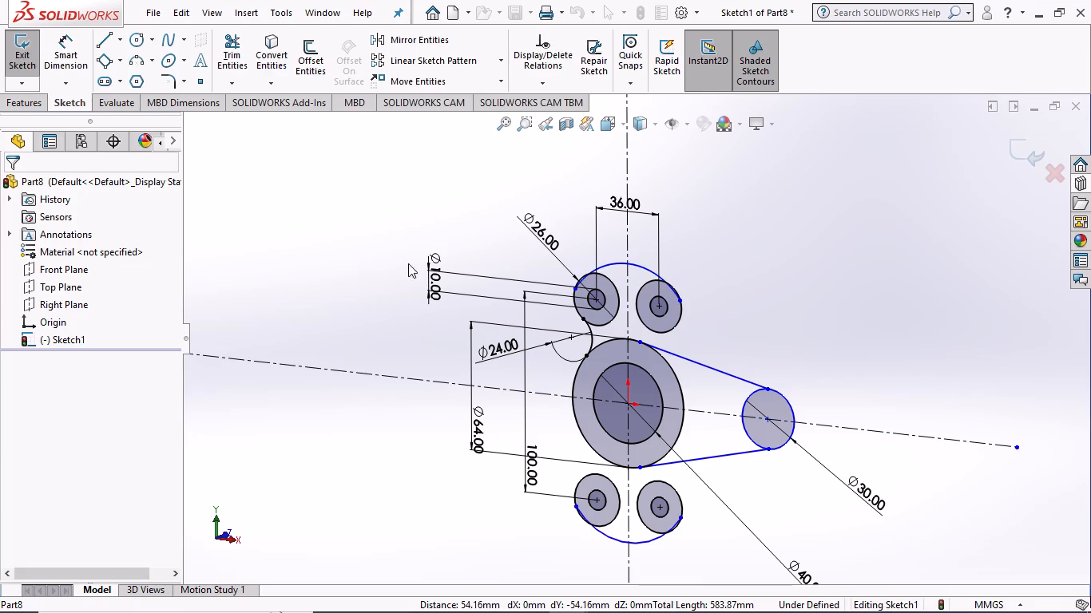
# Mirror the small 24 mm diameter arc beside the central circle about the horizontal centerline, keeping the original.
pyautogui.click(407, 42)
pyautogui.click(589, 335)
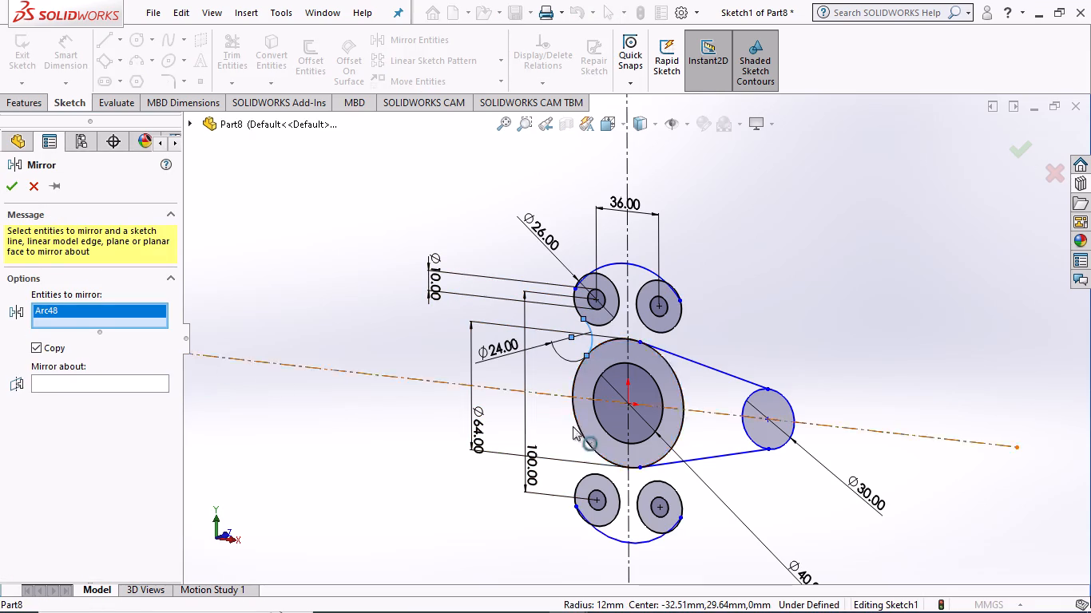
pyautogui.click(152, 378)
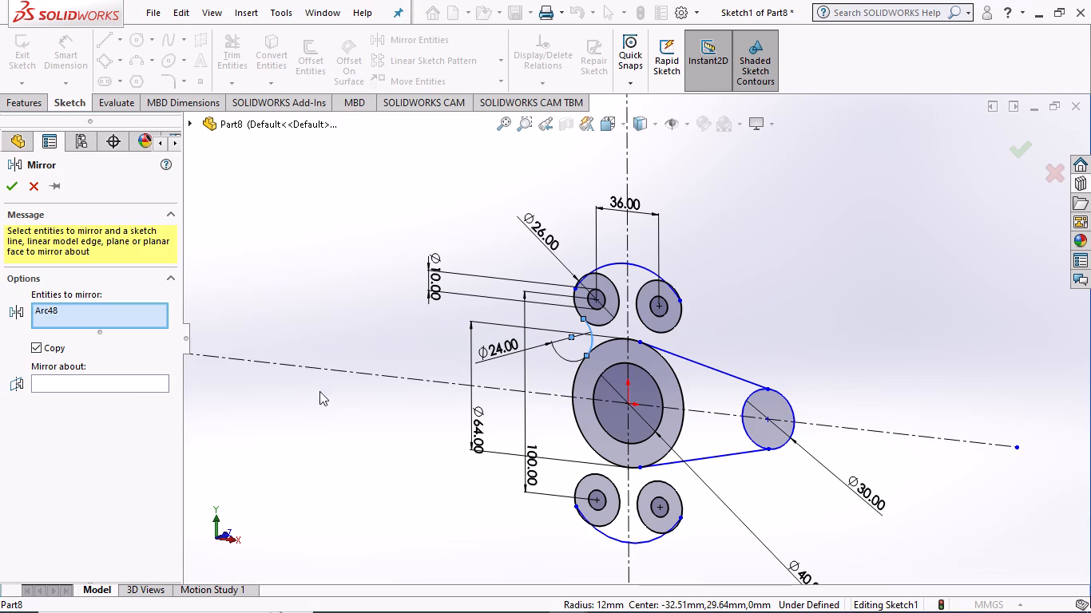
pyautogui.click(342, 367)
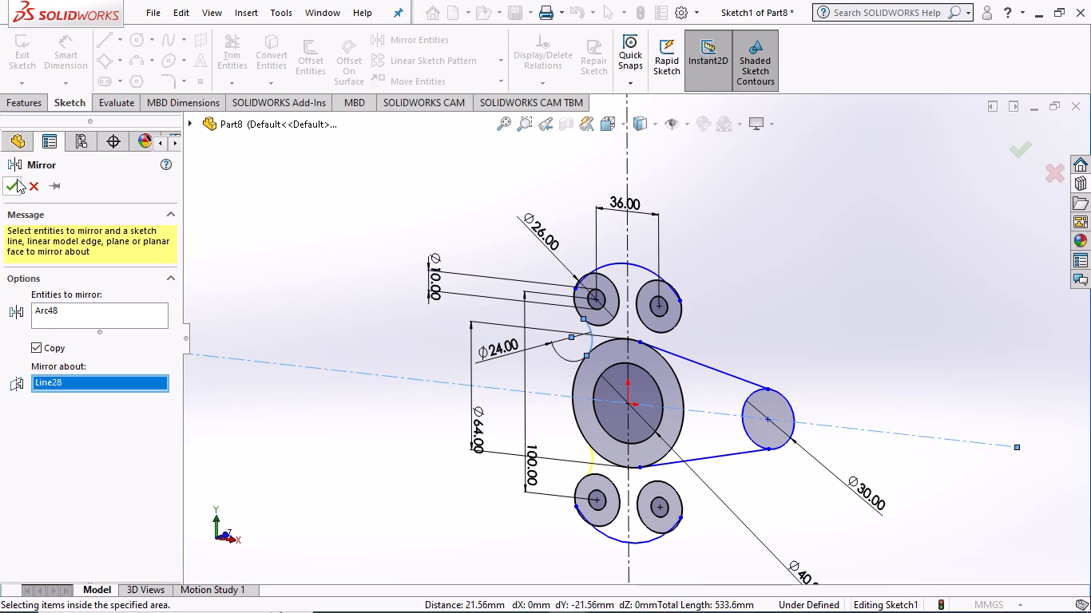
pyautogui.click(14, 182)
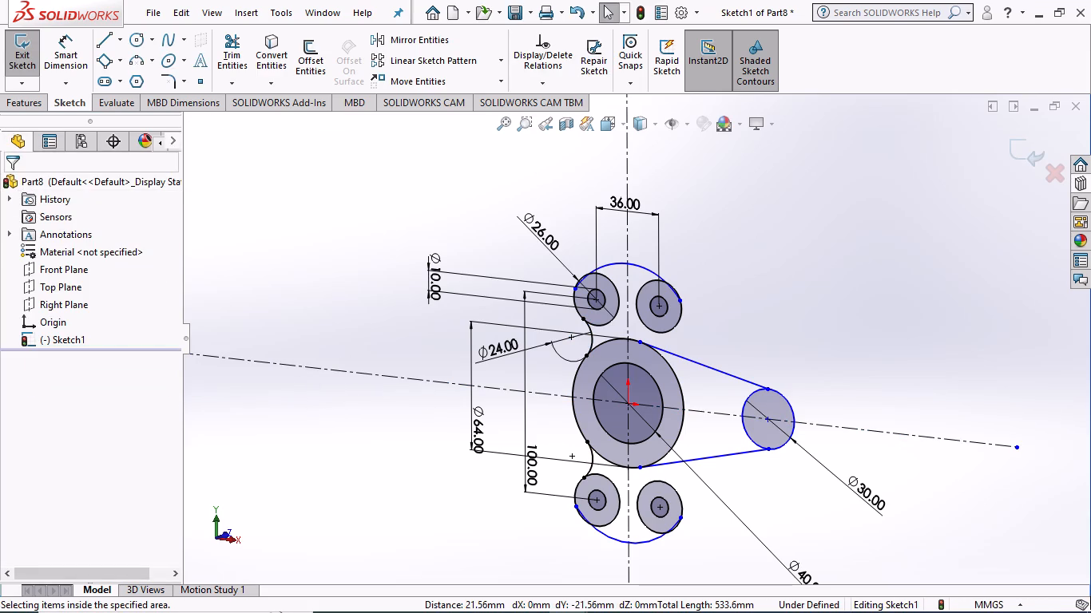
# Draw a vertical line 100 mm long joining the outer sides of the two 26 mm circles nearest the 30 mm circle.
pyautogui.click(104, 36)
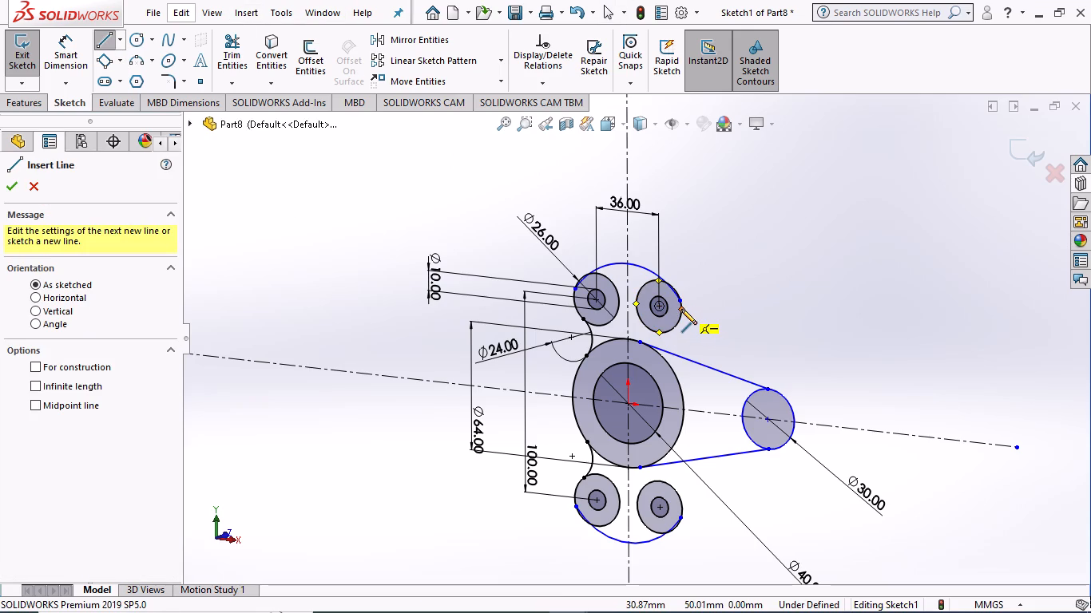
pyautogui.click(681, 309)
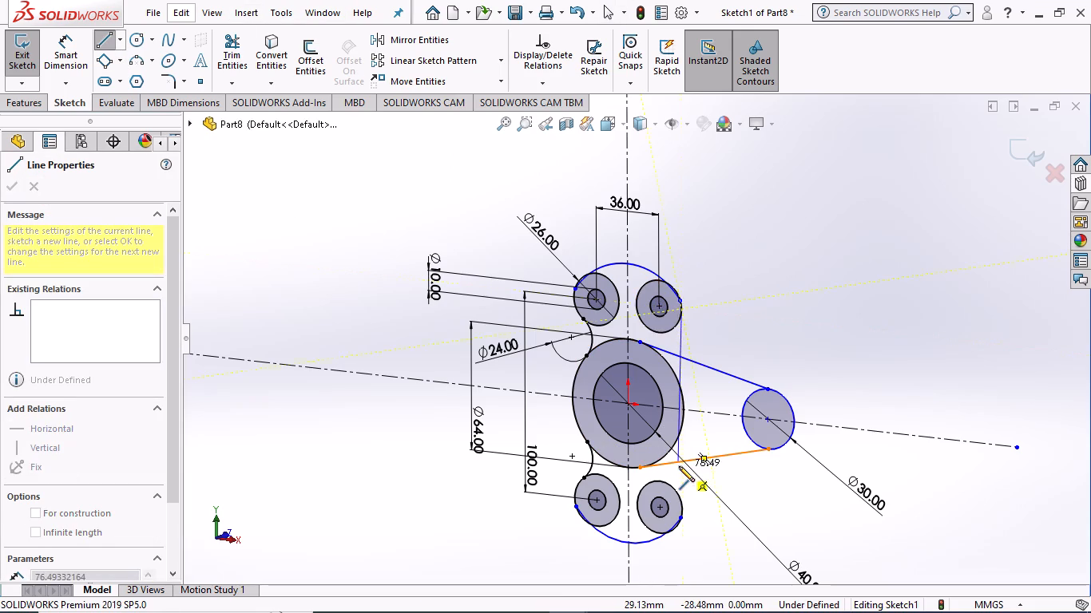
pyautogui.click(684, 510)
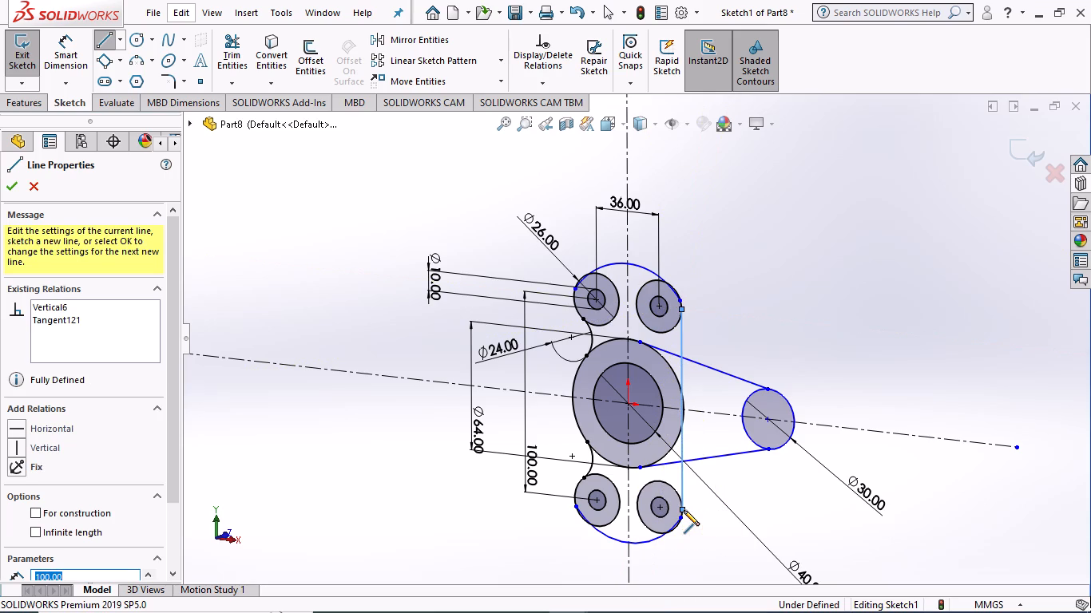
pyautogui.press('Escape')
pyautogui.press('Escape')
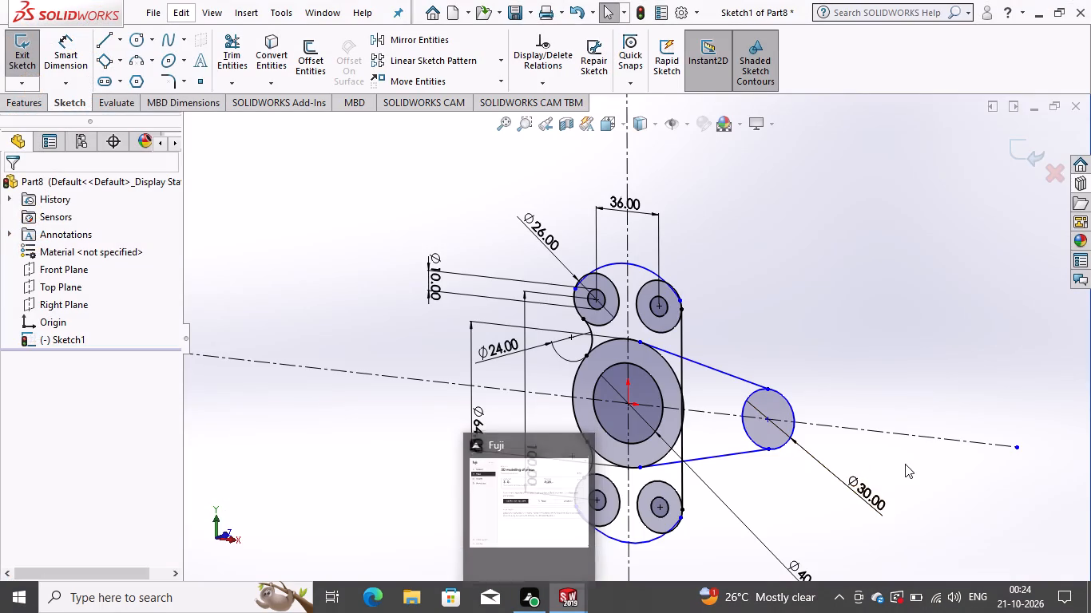
# Delete everything in the sketch: the whole profile, all dimensions, the horizontal centerline and the vertical centerline.
pyautogui.scroll(2, 715, 529)
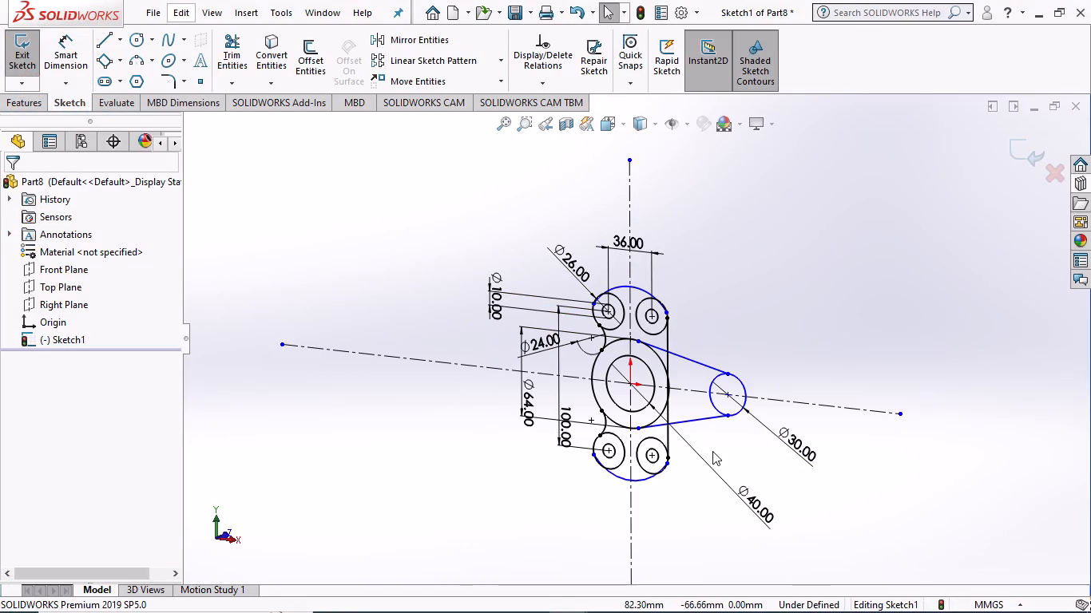
pyautogui.click(344, 174)
pyautogui.moveTo(280, 168); pyautogui.dragTo(783, 197)
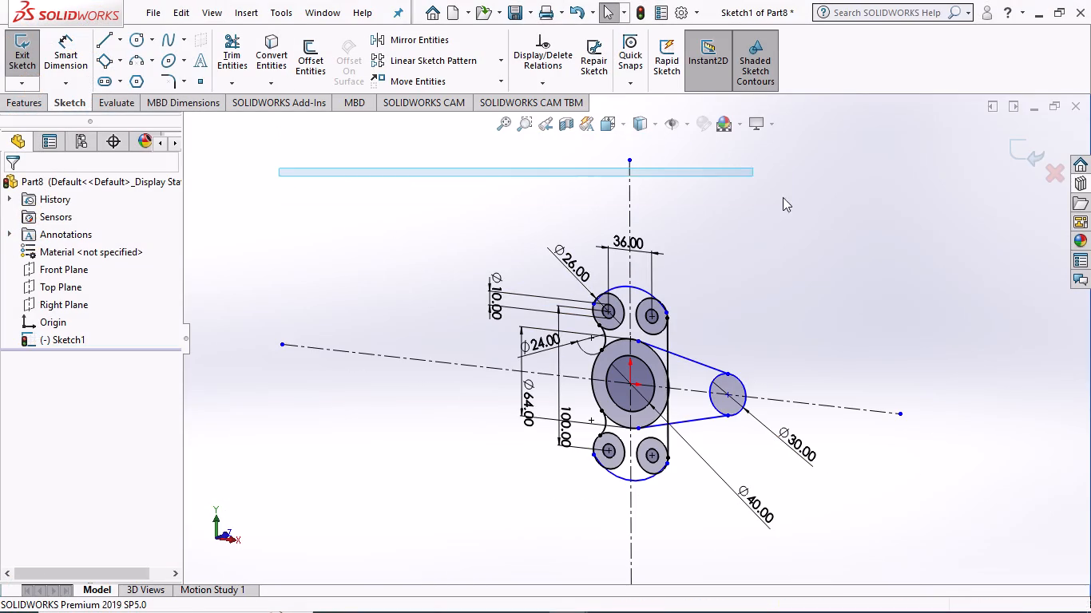
pyautogui.moveTo(783, 197); pyautogui.dragTo(1000, 528)
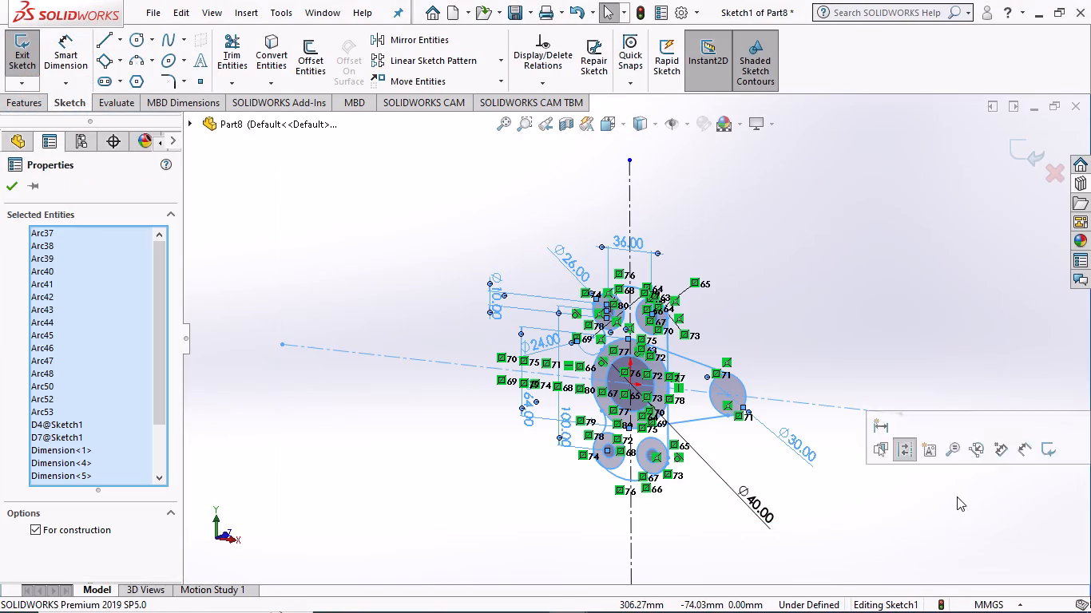
pyautogui.rightClick(680, 435)
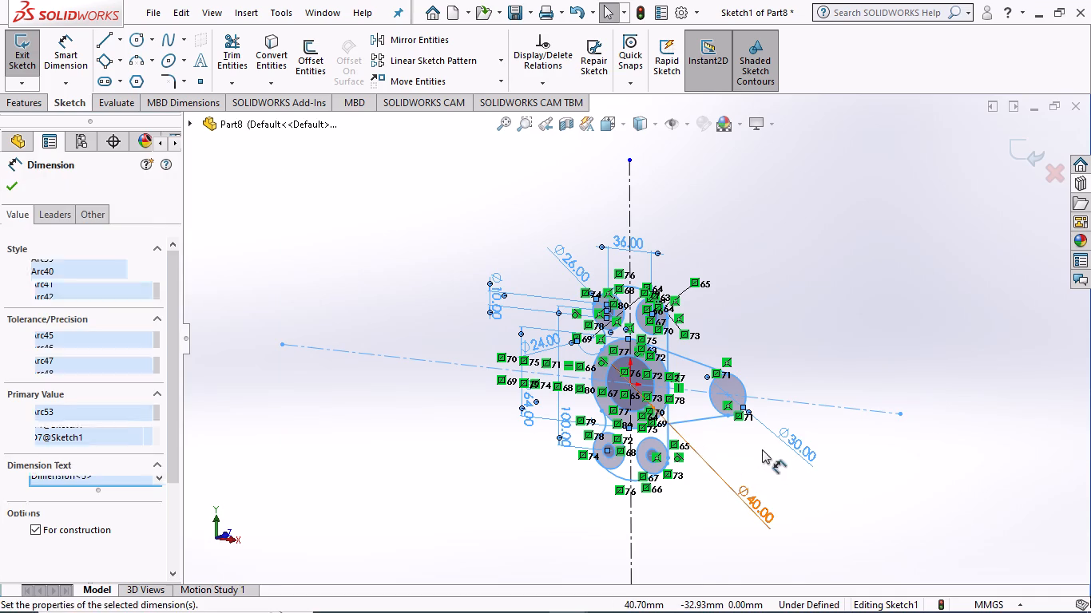
pyautogui.click(696, 421)
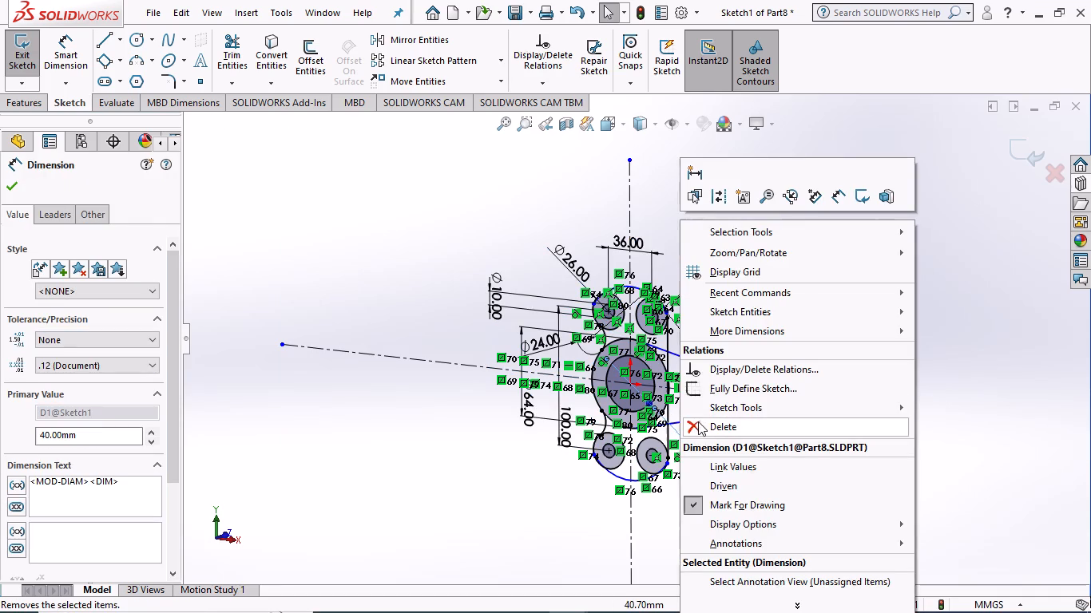
pyautogui.moveTo(262, 164); pyautogui.dragTo(311, 161)
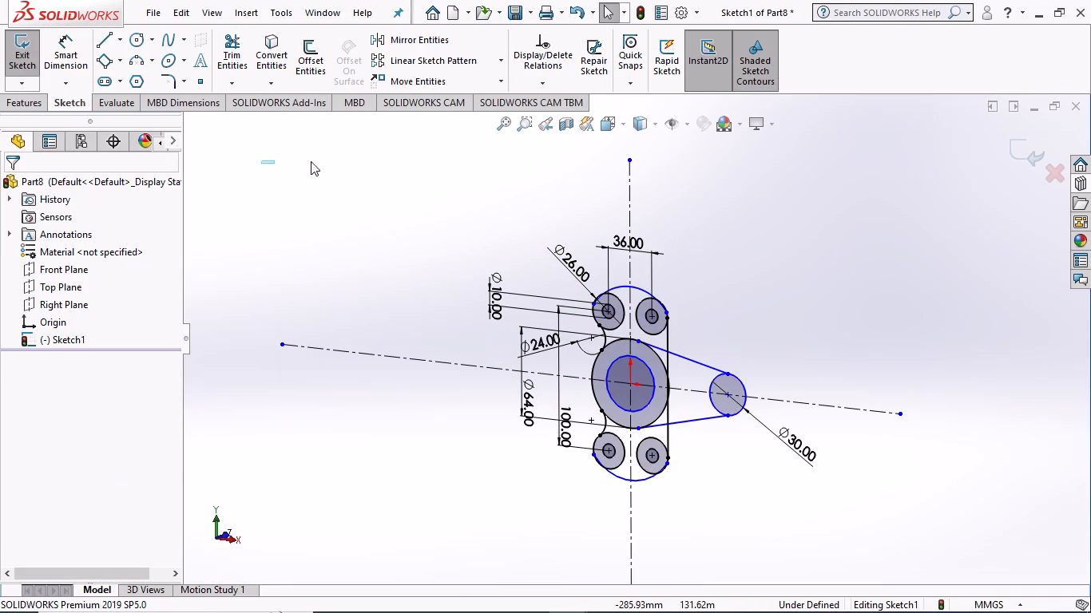
pyautogui.moveTo(311, 161); pyautogui.dragTo(982, 590)
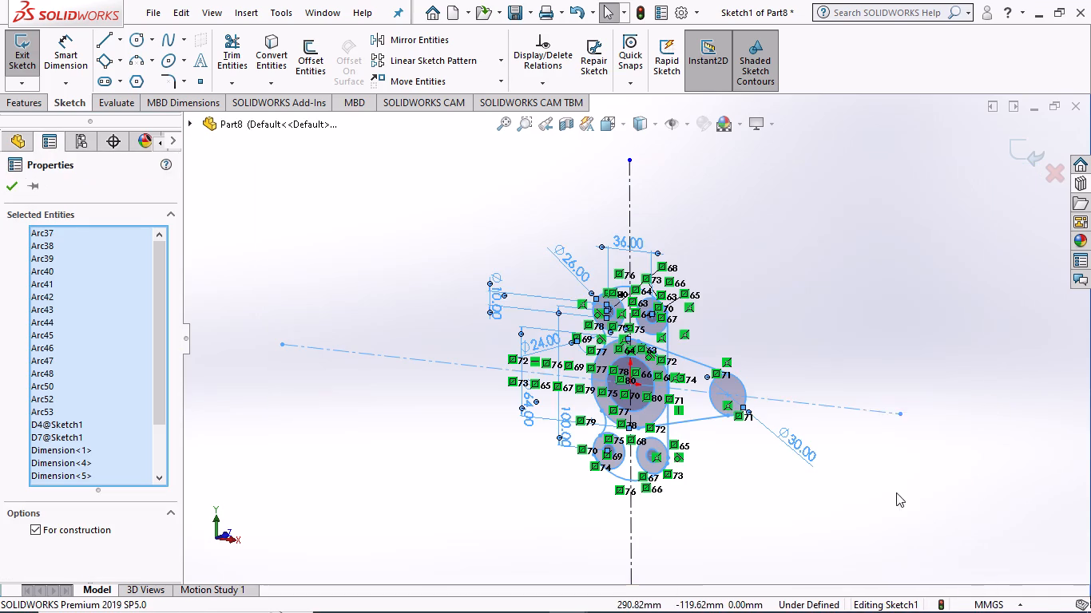
pyautogui.rightClick(600, 378)
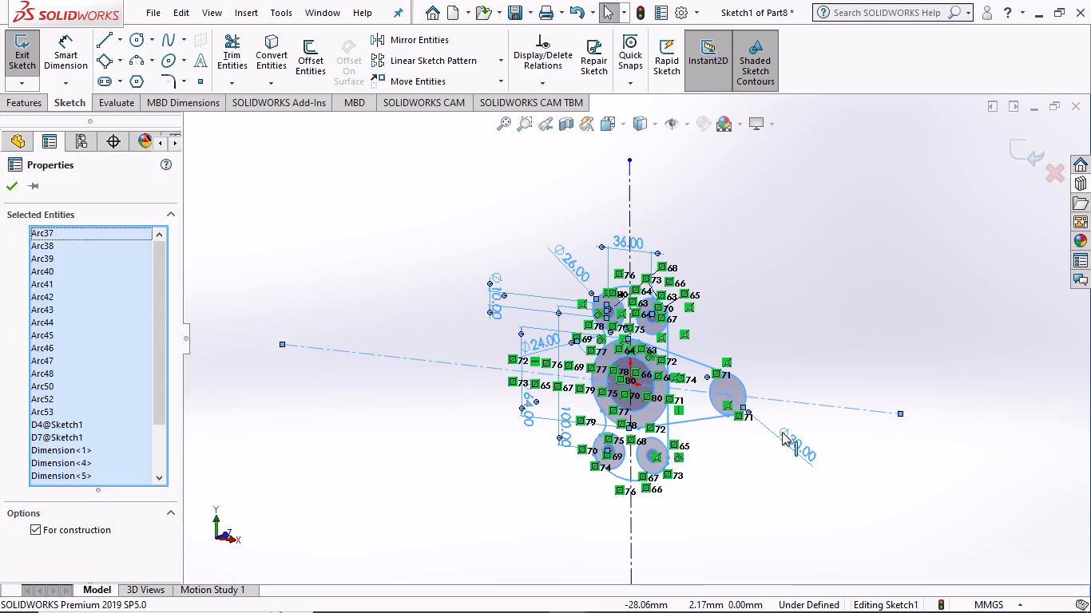
pyautogui.click(697, 539)
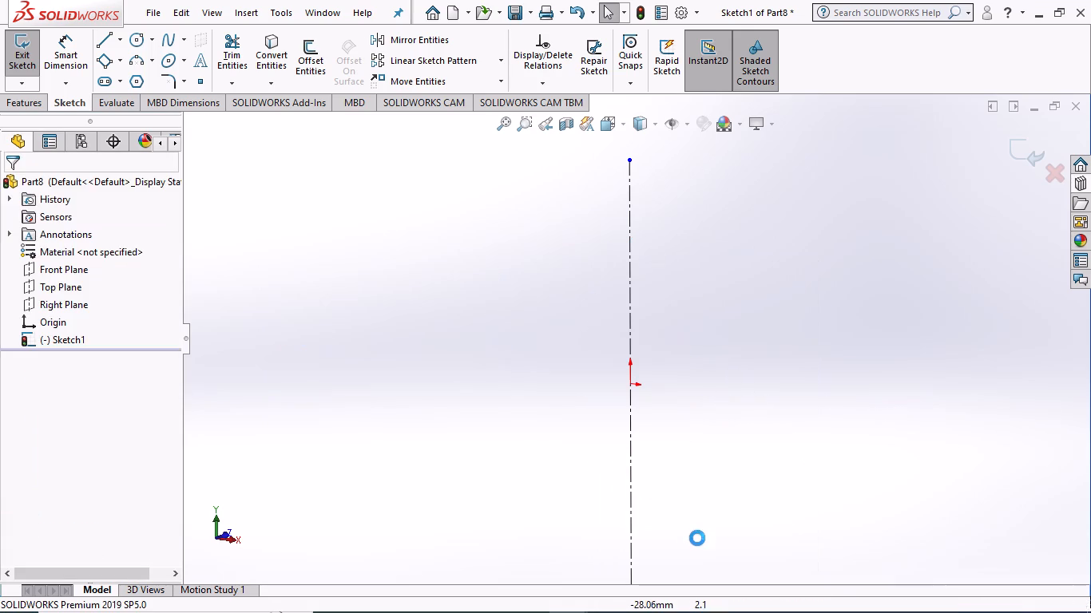
pyautogui.scroll(4, 639, 279)
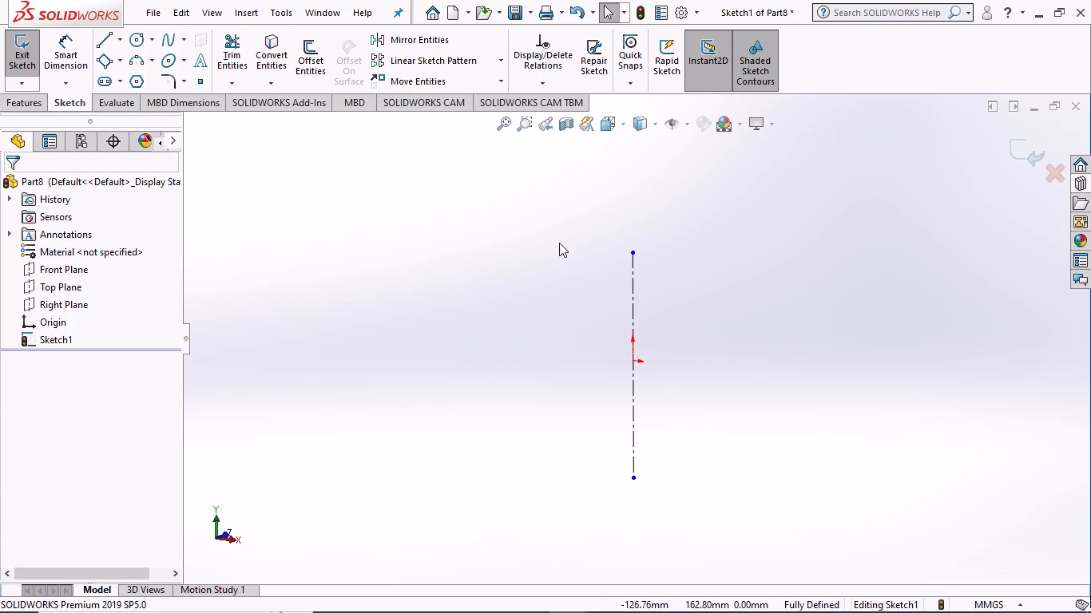
pyautogui.click(630, 274)
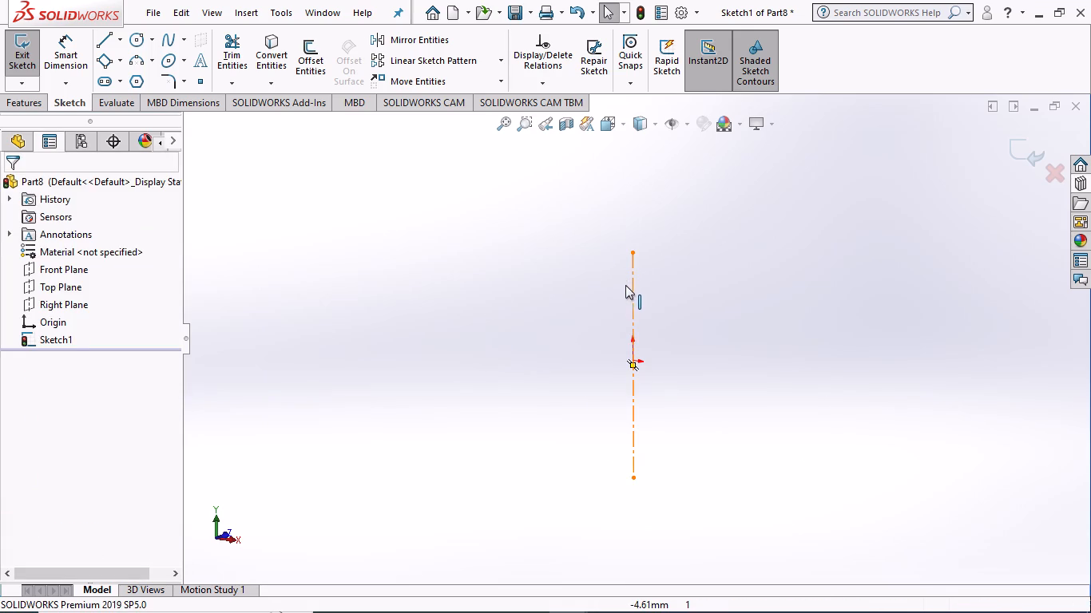
pyautogui.press('Delete')
pyautogui.press('BackSpace')
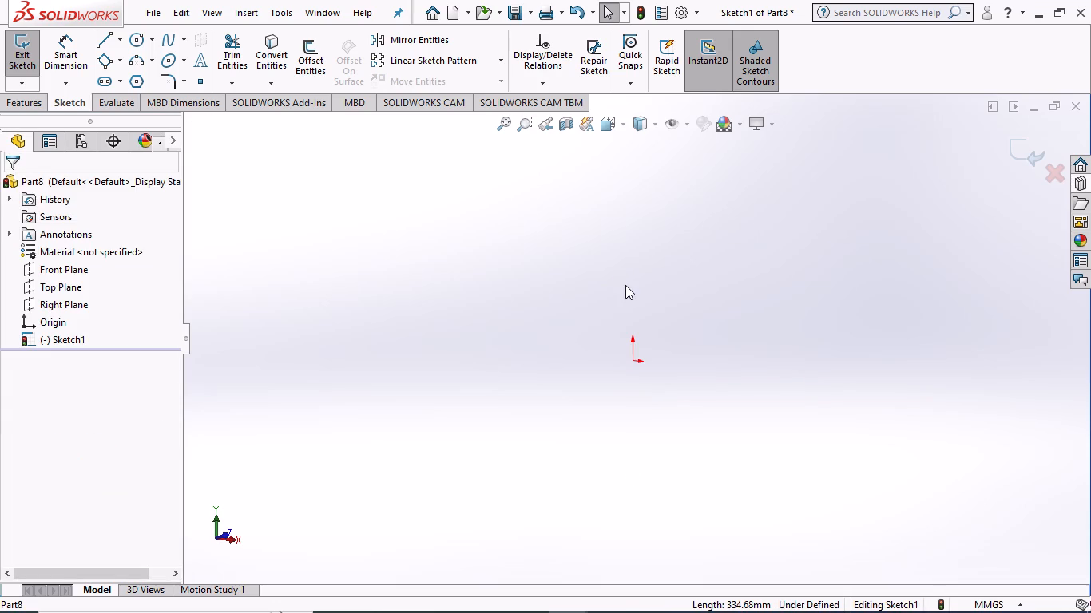
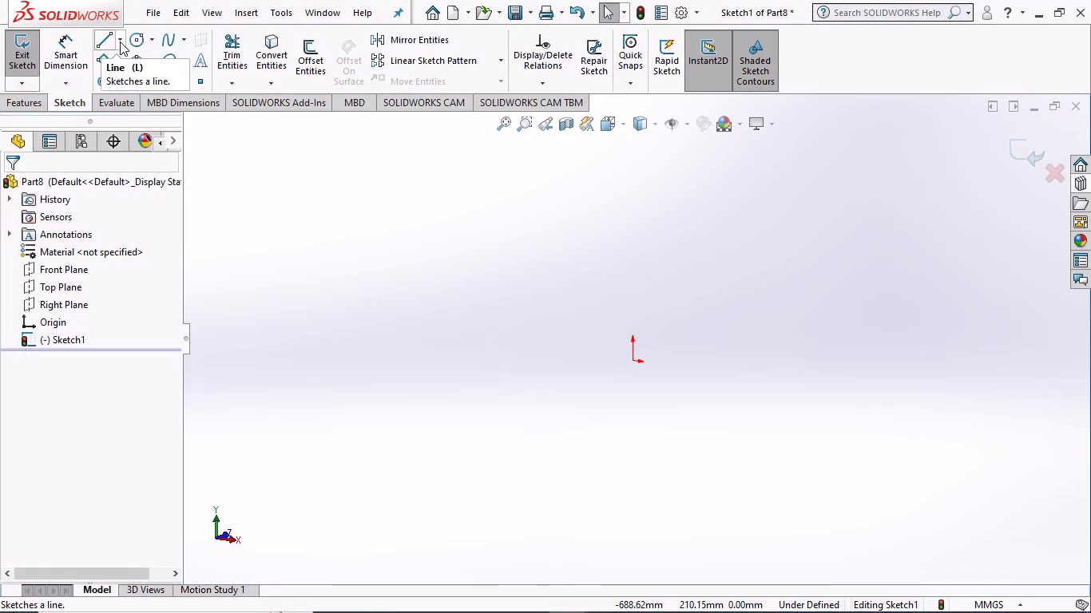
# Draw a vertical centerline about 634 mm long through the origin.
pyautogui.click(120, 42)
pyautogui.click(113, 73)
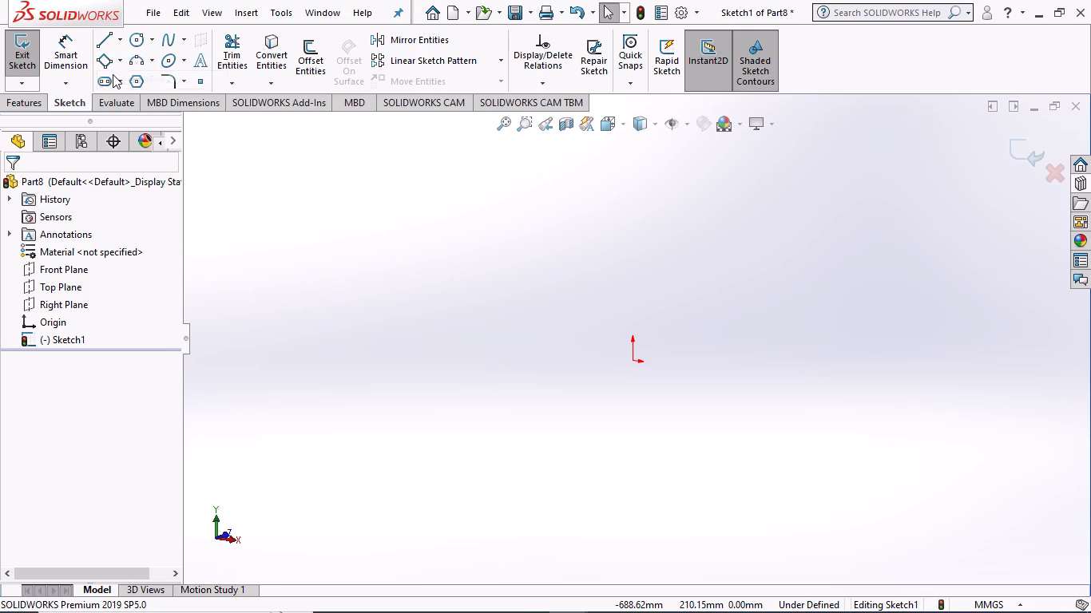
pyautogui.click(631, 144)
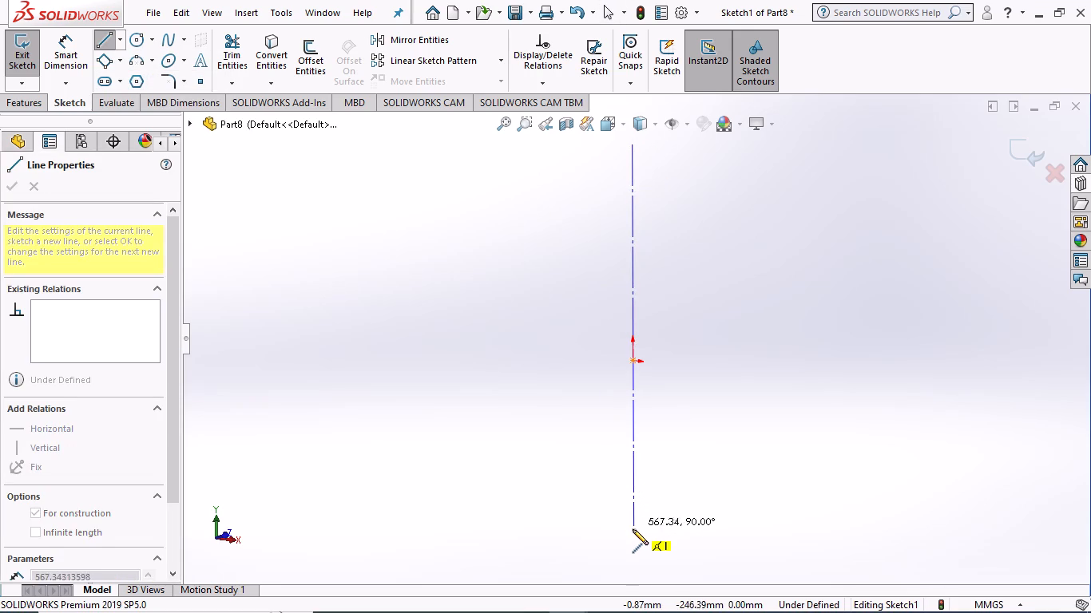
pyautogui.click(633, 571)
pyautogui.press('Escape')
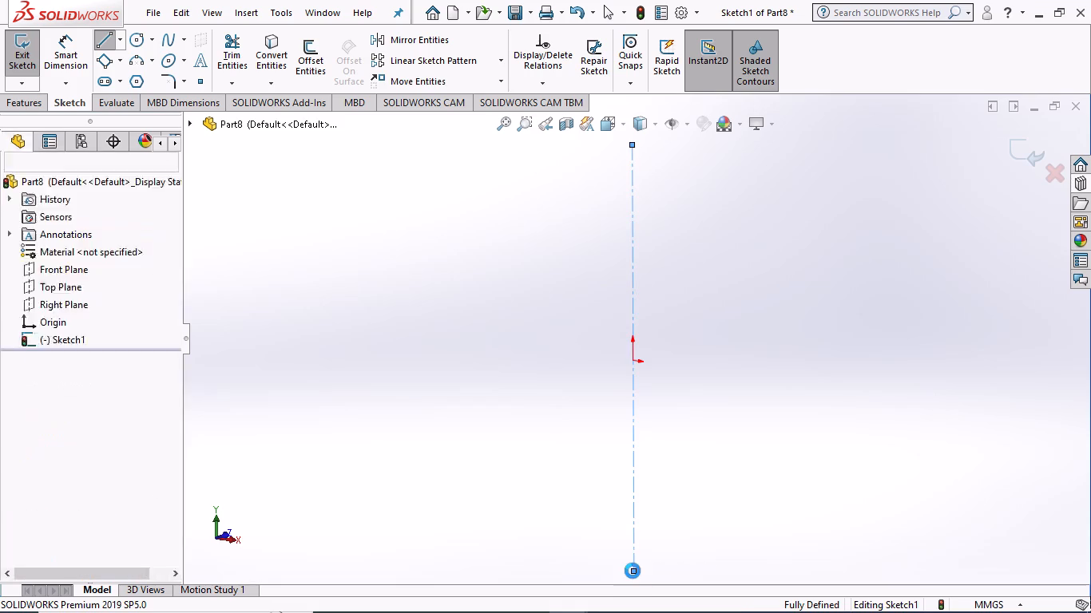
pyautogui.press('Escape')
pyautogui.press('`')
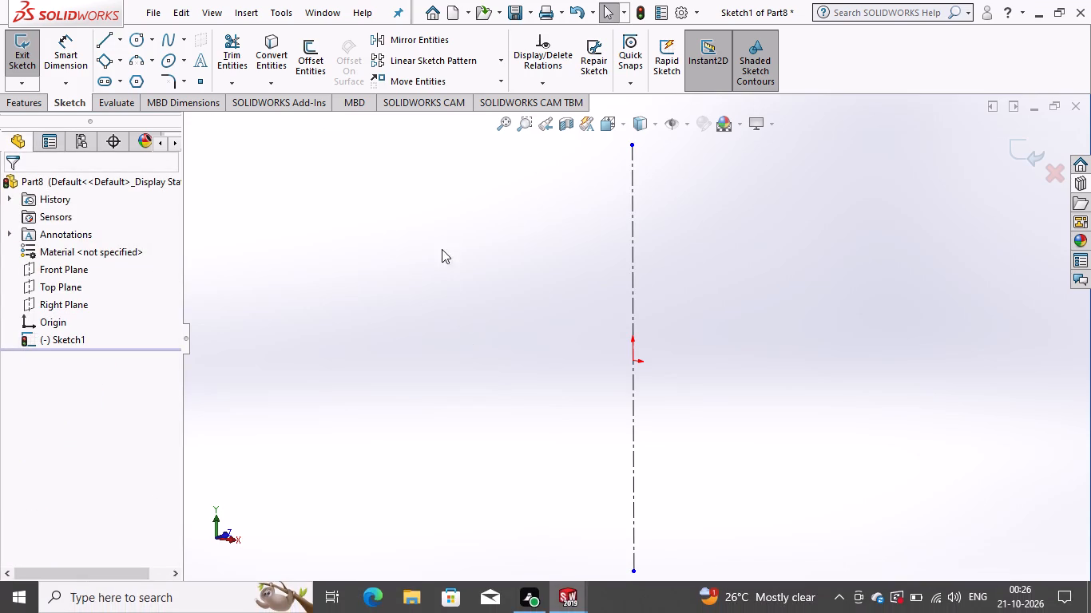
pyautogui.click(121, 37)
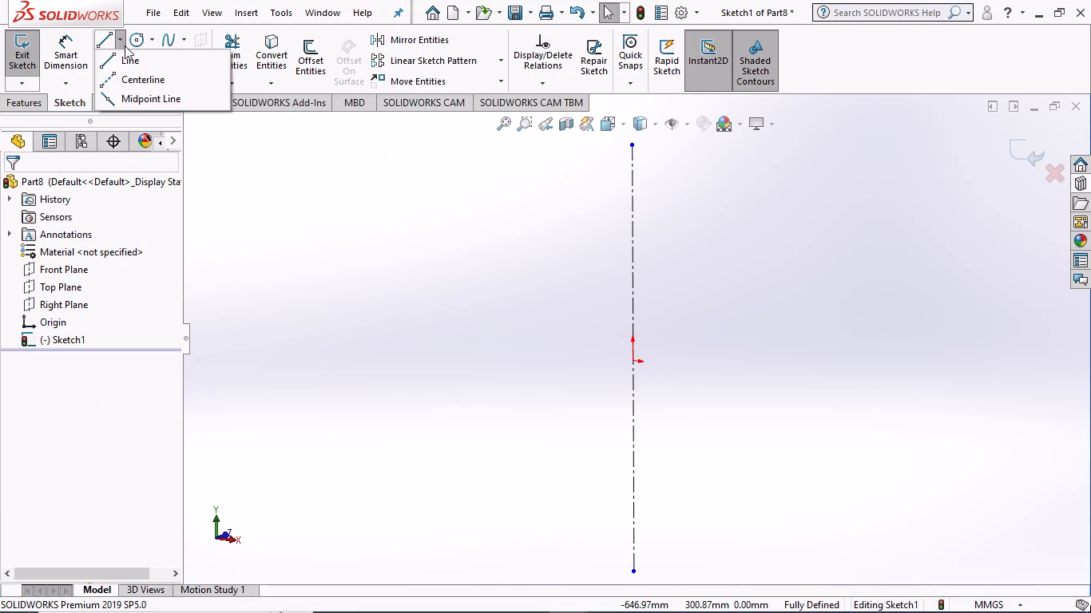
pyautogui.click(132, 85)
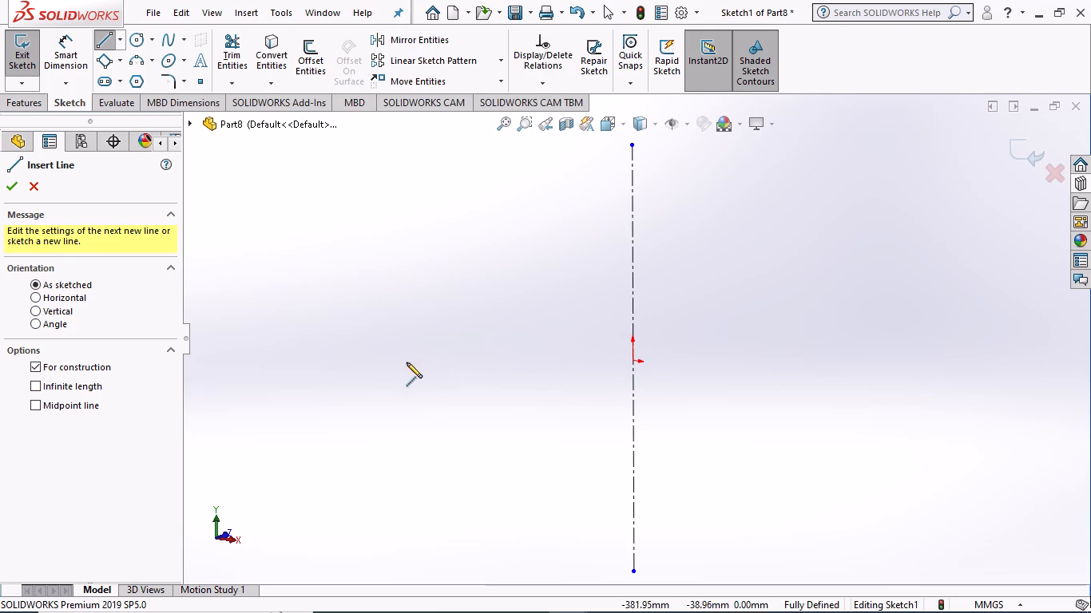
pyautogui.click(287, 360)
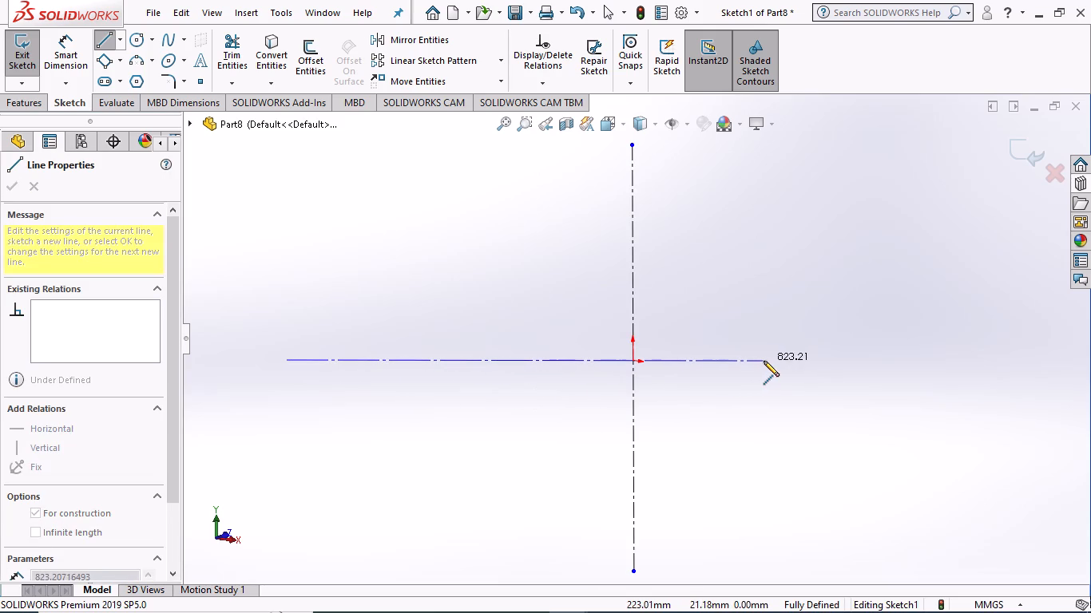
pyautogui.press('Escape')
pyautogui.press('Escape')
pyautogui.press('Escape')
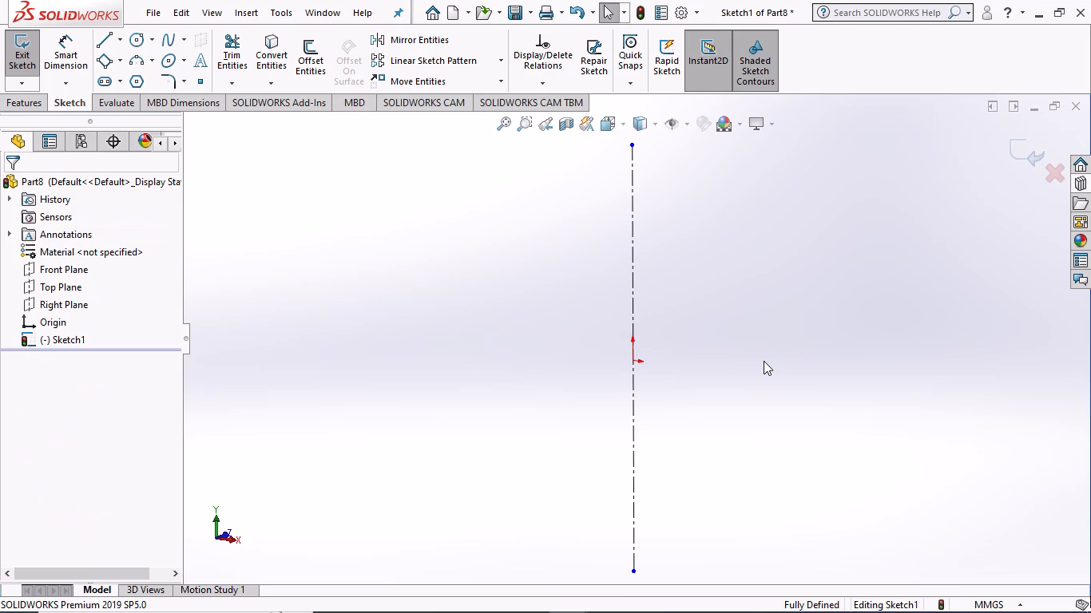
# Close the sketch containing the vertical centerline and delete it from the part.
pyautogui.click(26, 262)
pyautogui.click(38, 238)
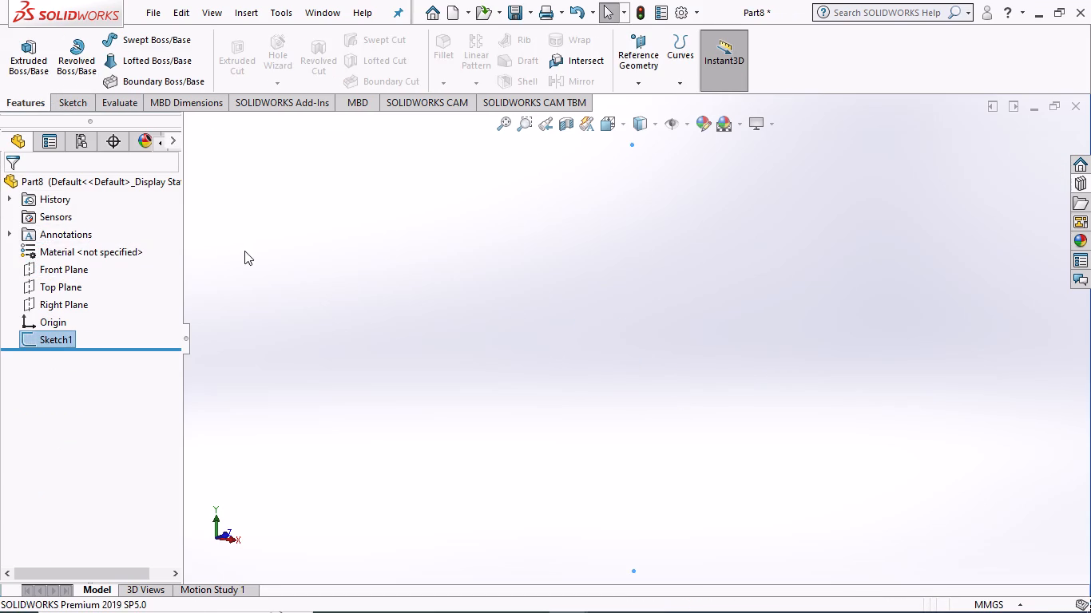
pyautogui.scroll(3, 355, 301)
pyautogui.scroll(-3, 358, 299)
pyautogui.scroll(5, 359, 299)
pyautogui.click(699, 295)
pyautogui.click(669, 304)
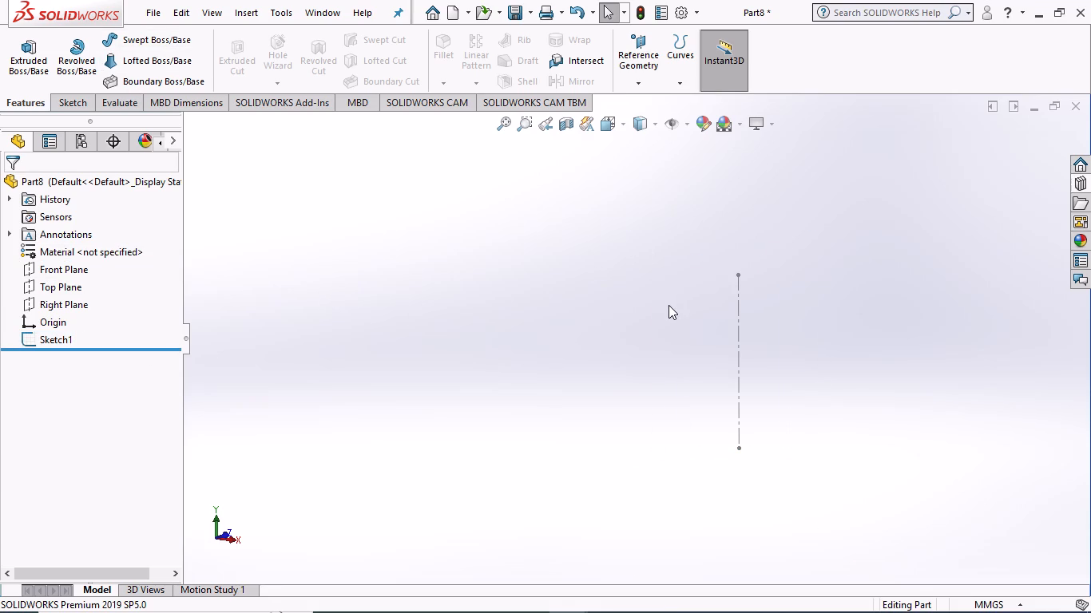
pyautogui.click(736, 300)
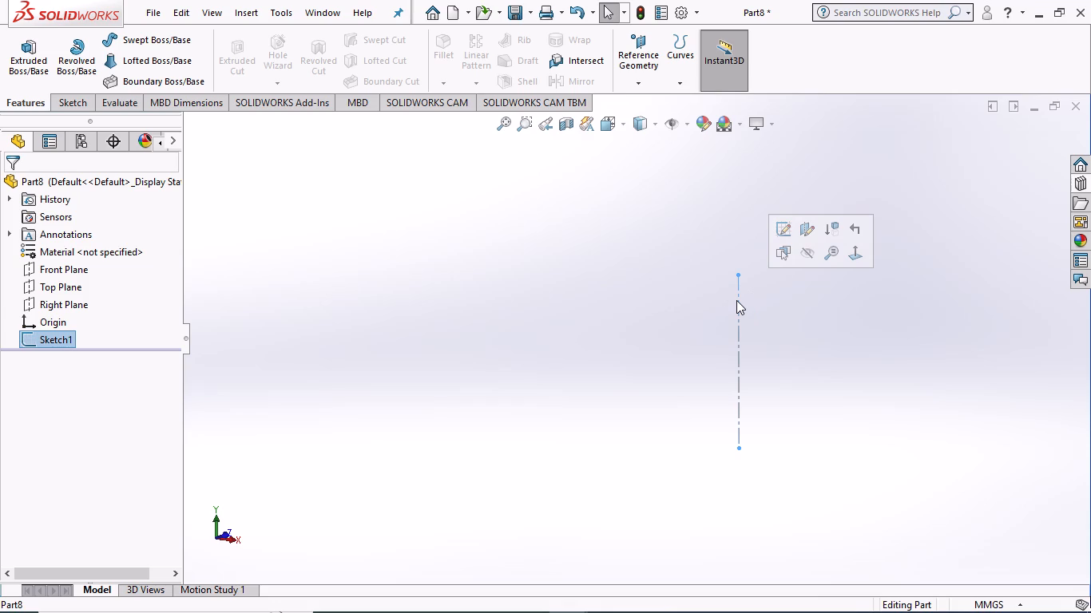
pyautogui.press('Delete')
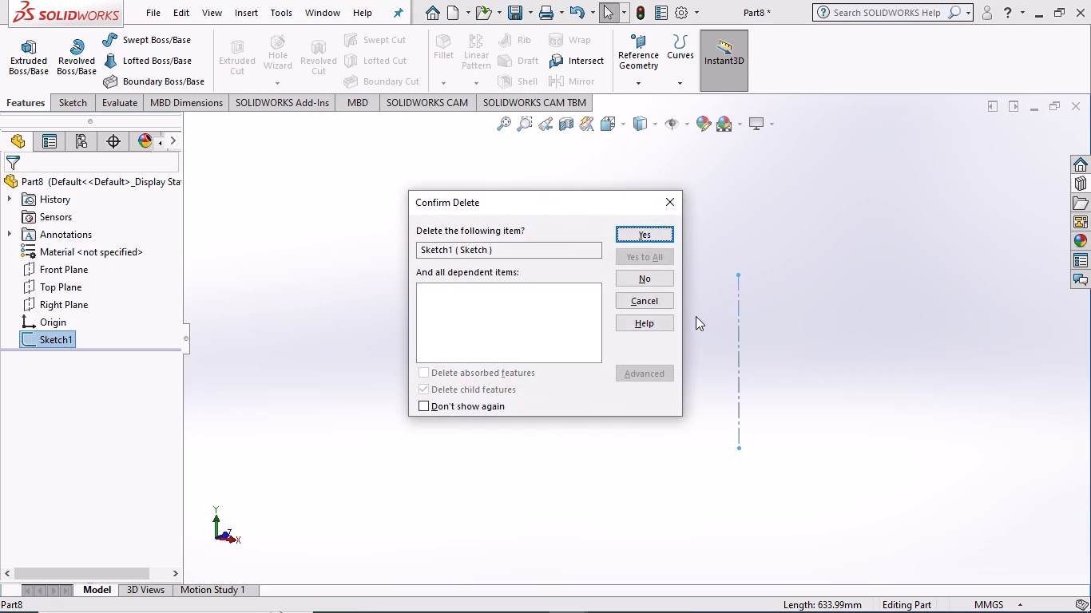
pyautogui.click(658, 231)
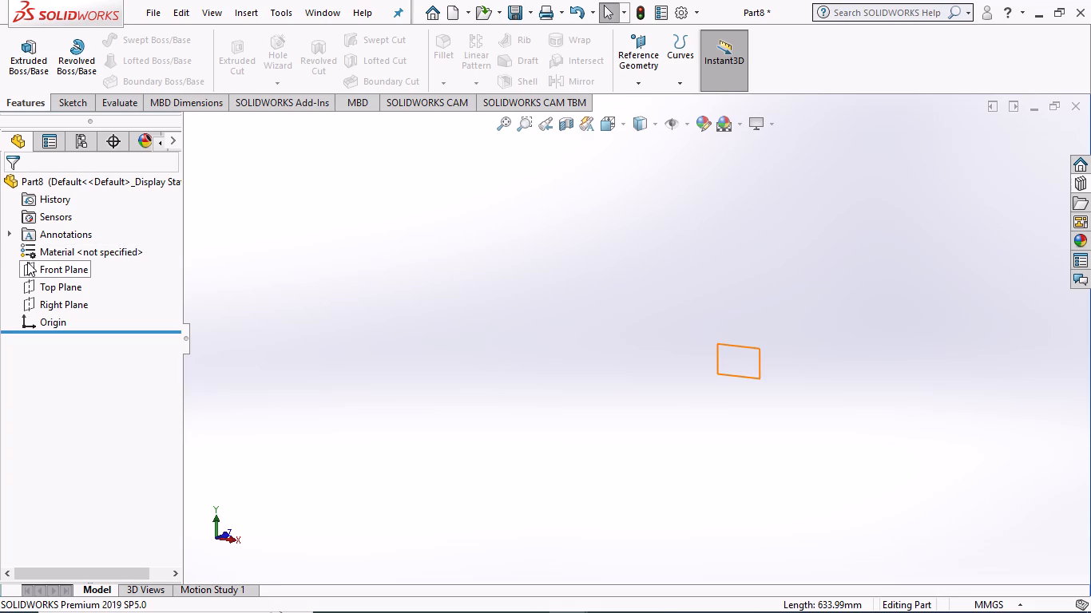
# Create a new part document.
pyautogui.click(66, 105)
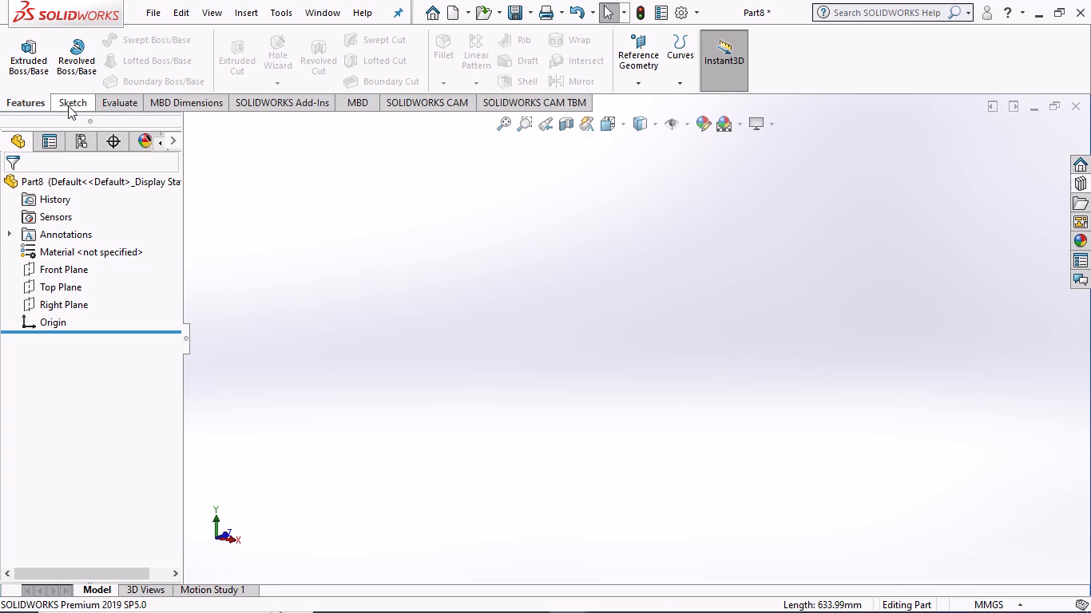
pyautogui.click(433, 2)
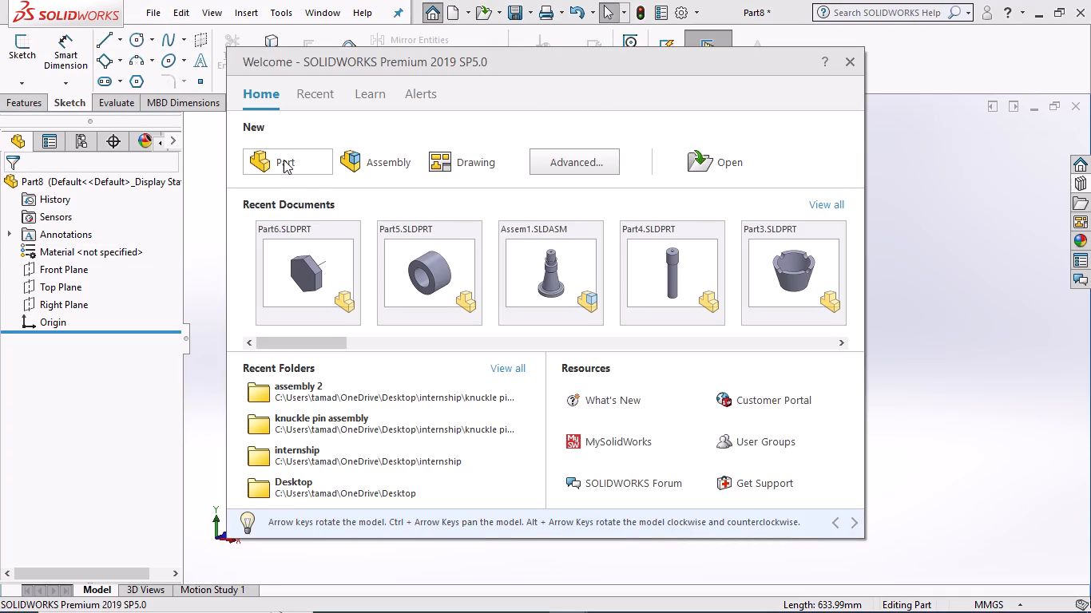
pyautogui.click(284, 160)
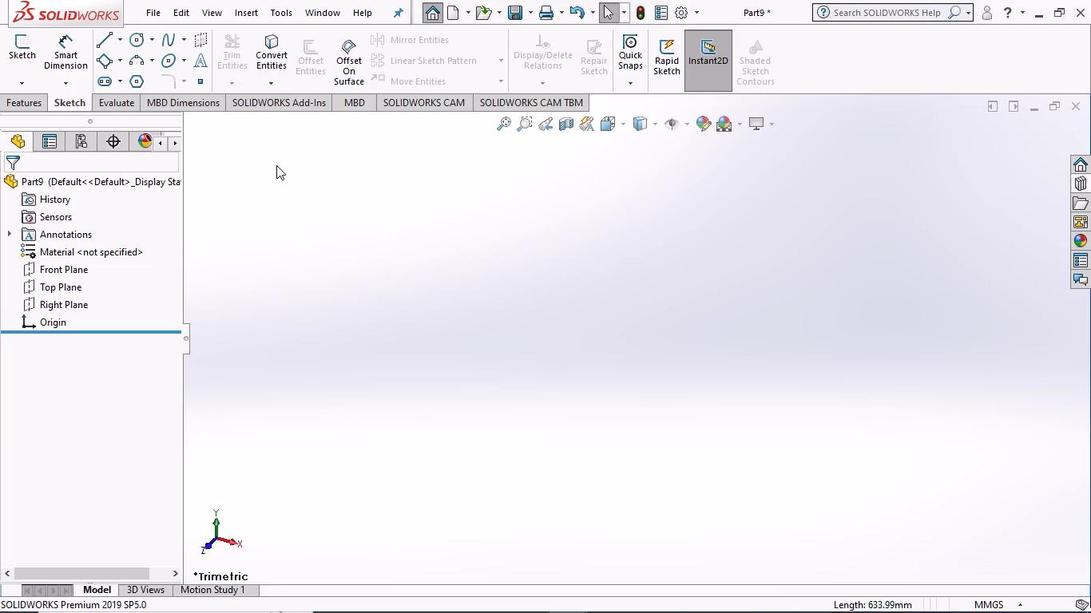
# Start a sketch on the Front Plane and draw a vertical centerline about 196 mm long through the origin.
pyautogui.click(26, 267)
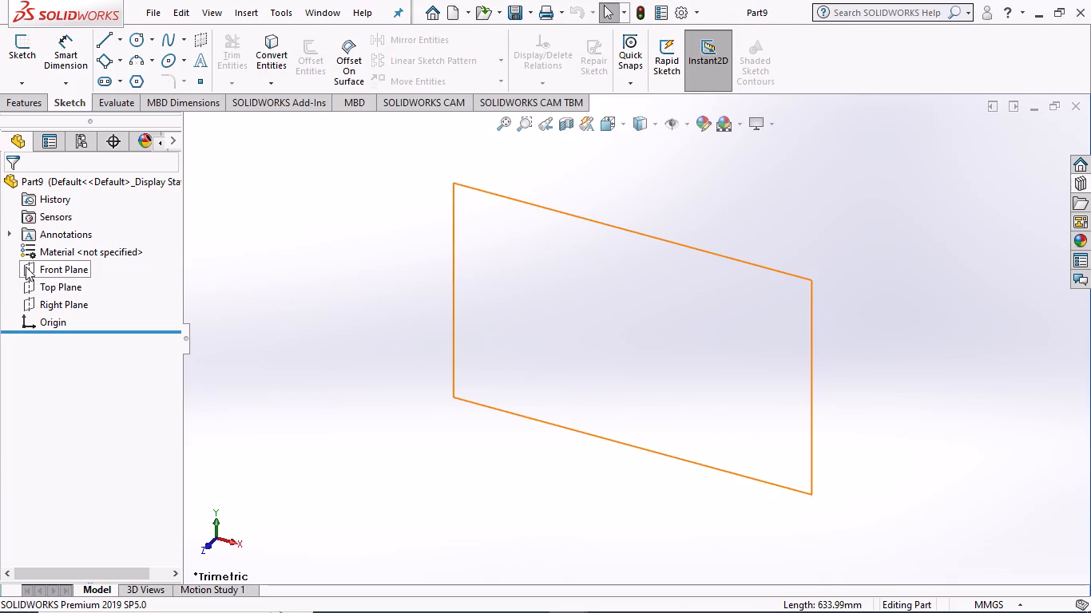
pyautogui.click(35, 239)
pyautogui.click(291, 243)
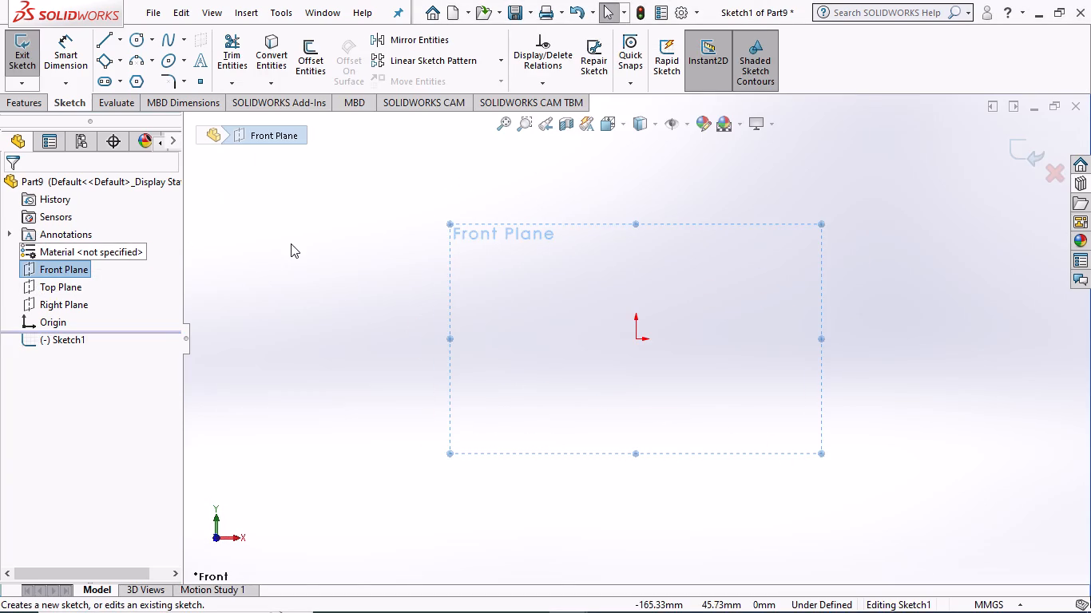
pyautogui.click(117, 34)
pyautogui.click(127, 81)
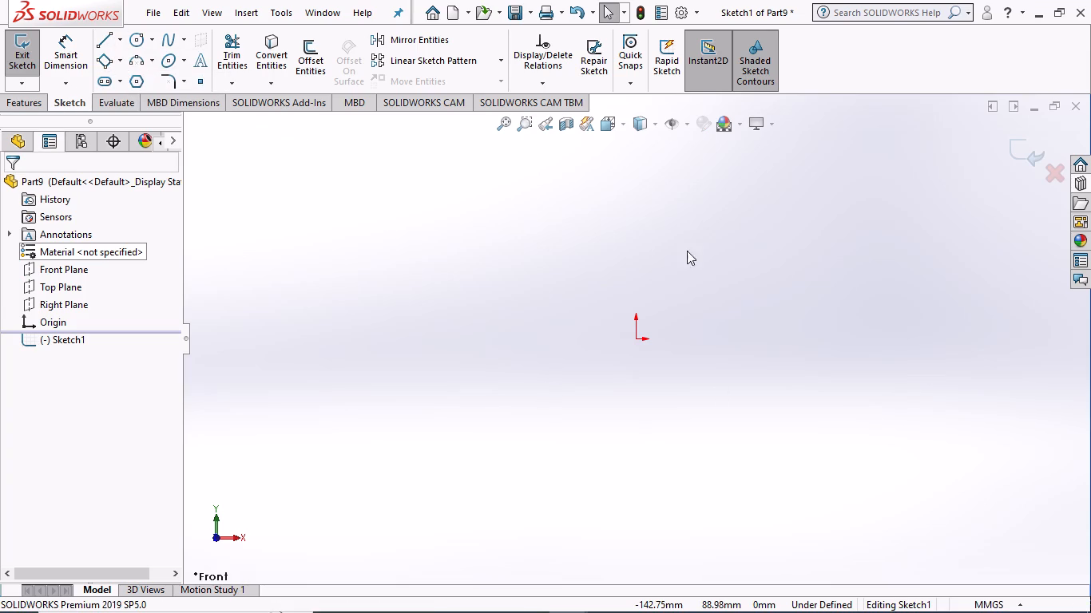
pyautogui.click(633, 140)
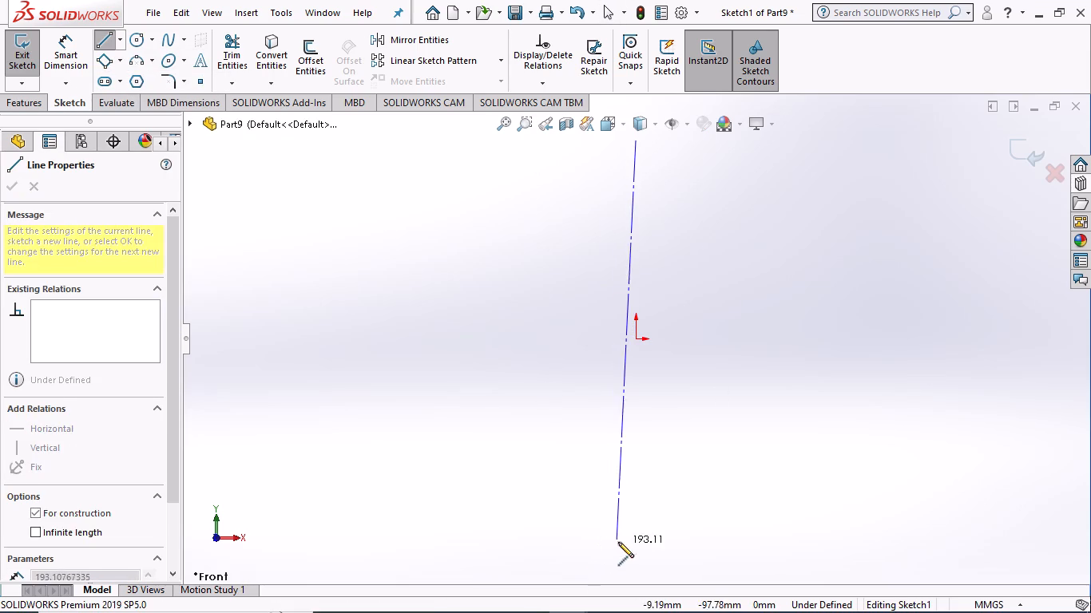
pyautogui.click(641, 548)
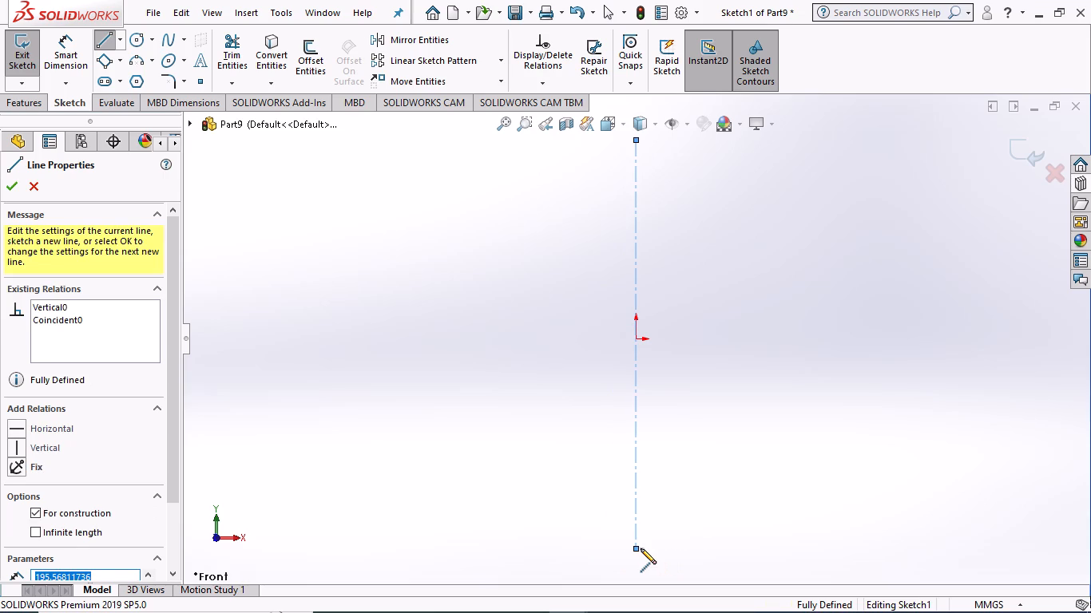
pyautogui.press('Escape')
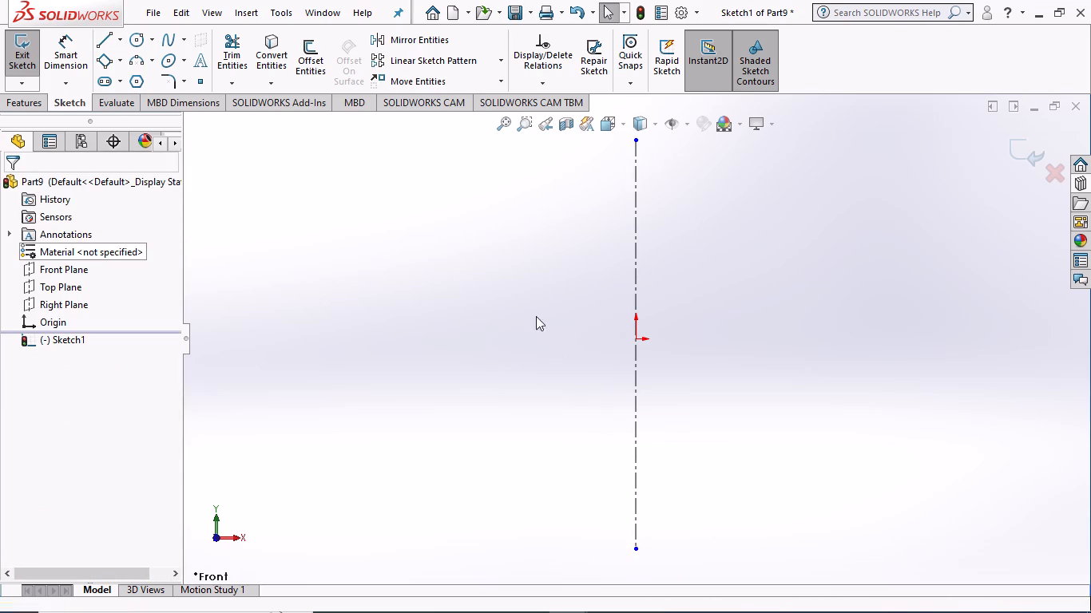
# Draw a horizontal centerline about 330 mm long through the origin, crossing the vertical centerline.
pyautogui.click(121, 45)
pyautogui.click(121, 86)
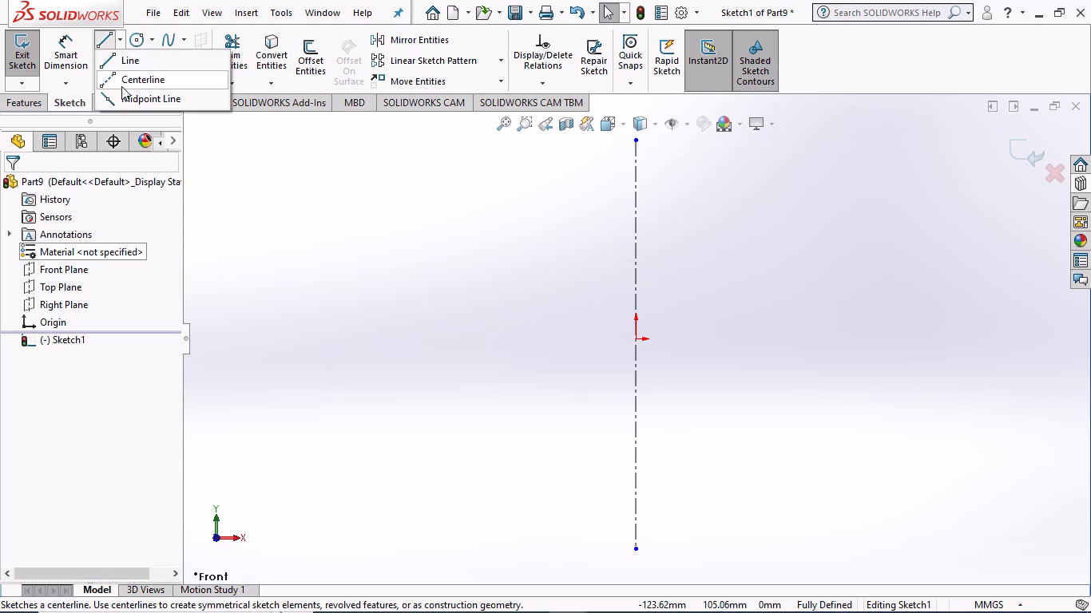
pyautogui.click(264, 339)
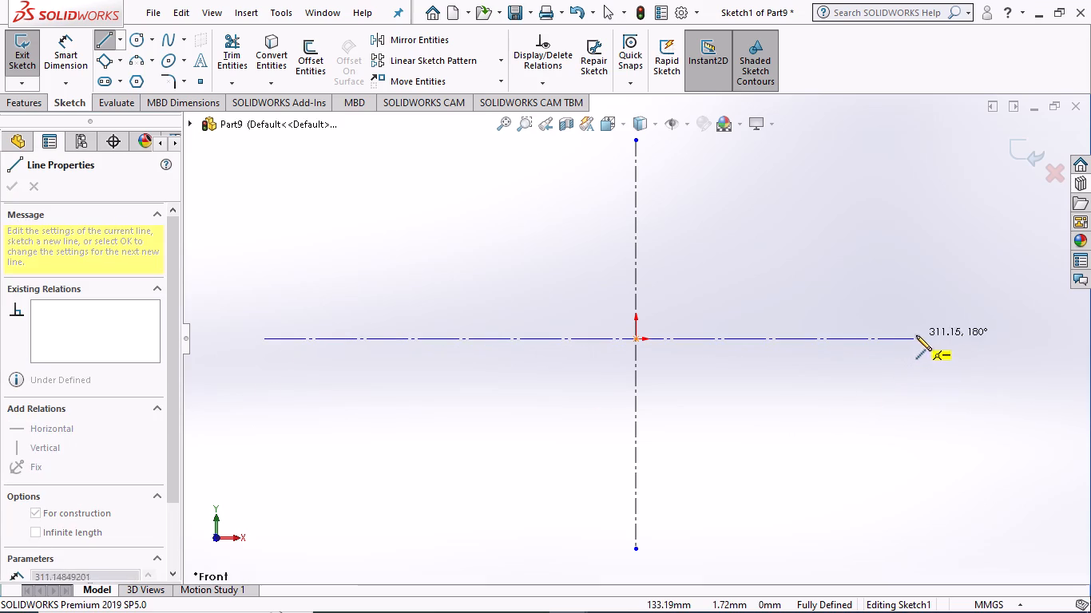
pyautogui.click(953, 335)
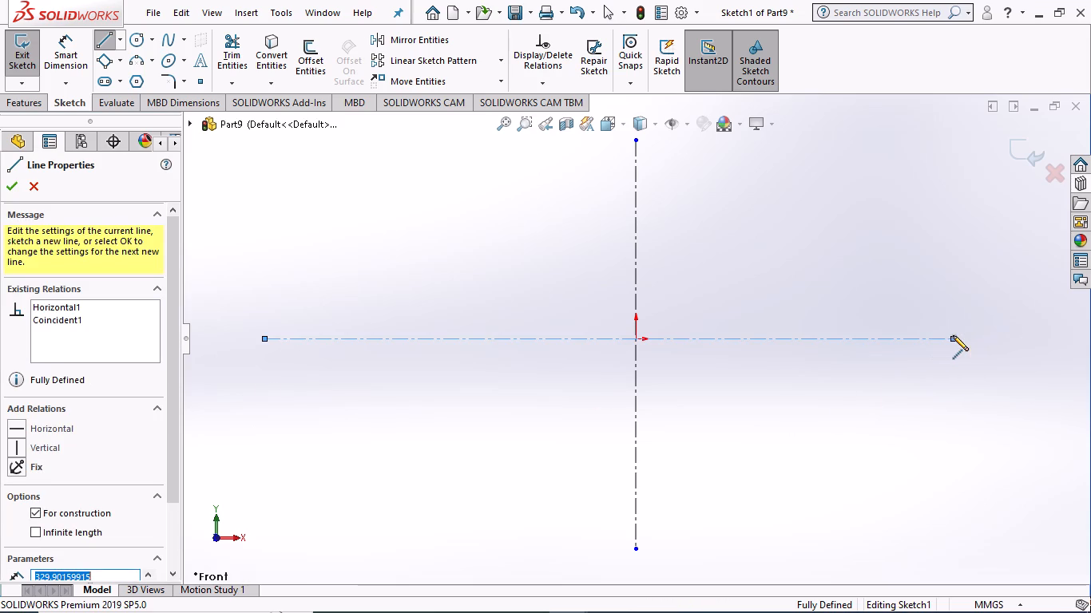
pyautogui.press('Escape')
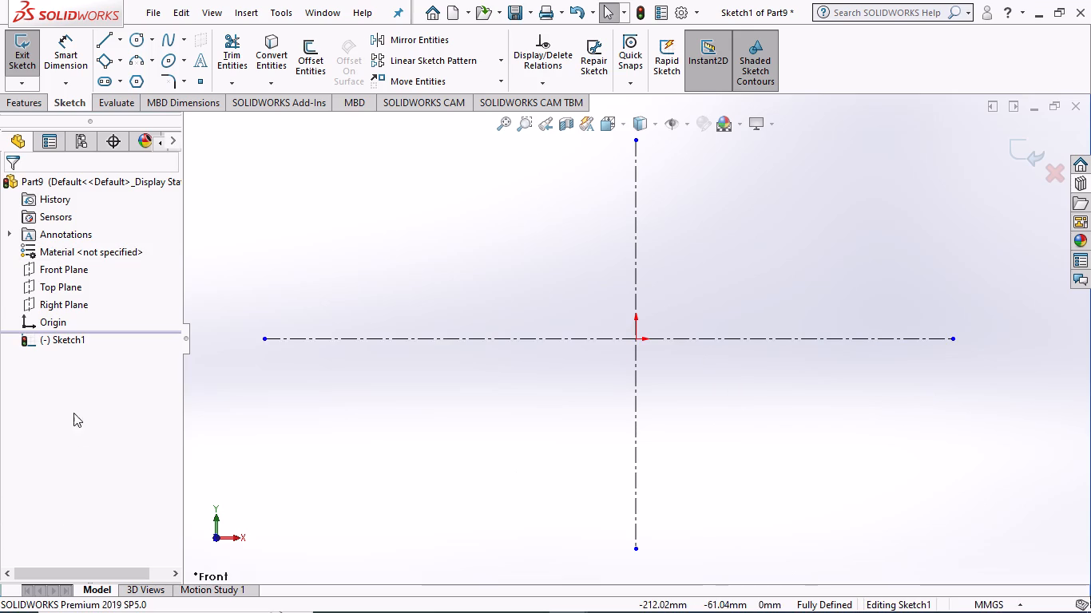
# Draw a solid line on the horizontal centerline from about X 36 to X -28 mm, continuing with a vertical line about 22 mm upward.
pyautogui.click(104, 38)
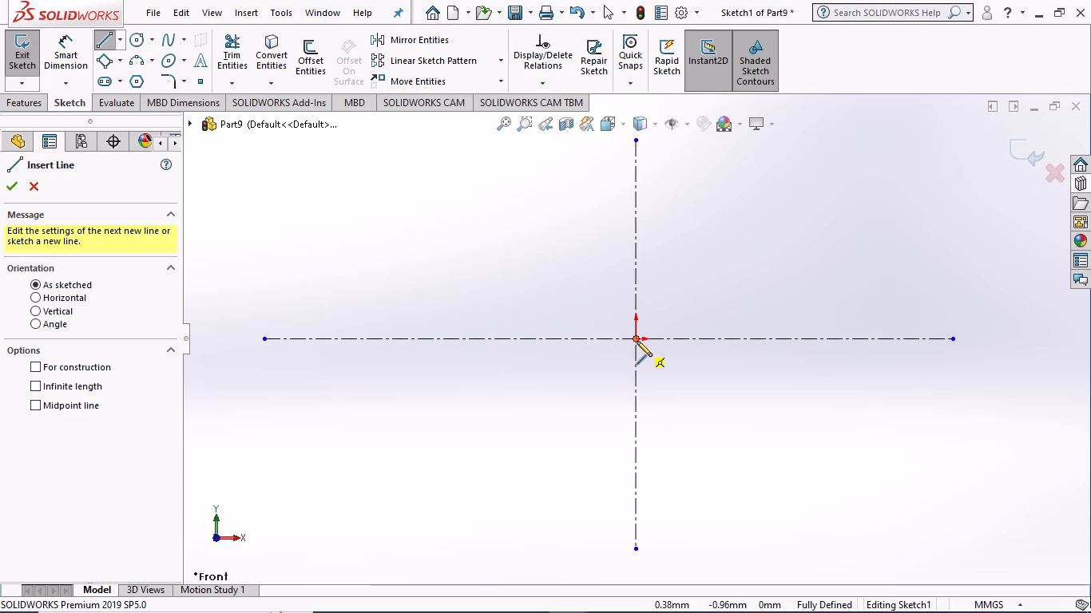
pyautogui.click(711, 337)
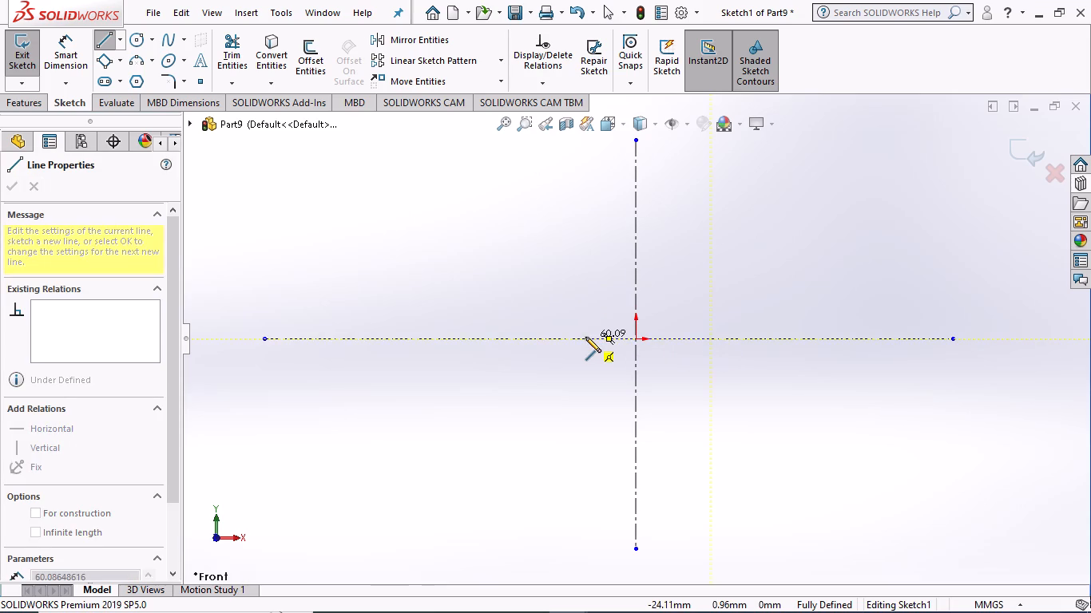
pyautogui.click(577, 336)
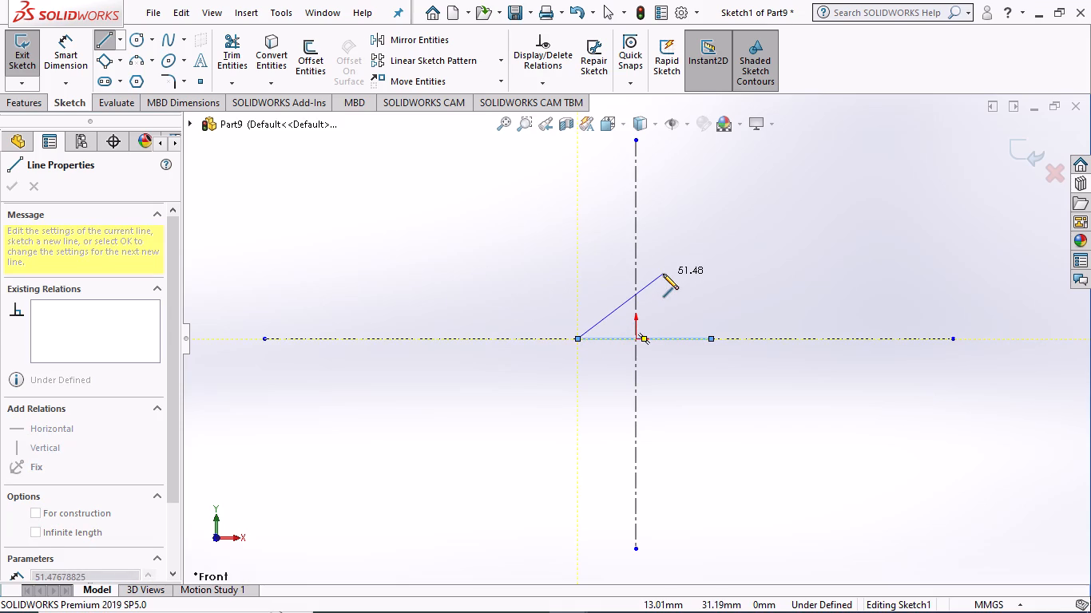
pyautogui.click(578, 293)
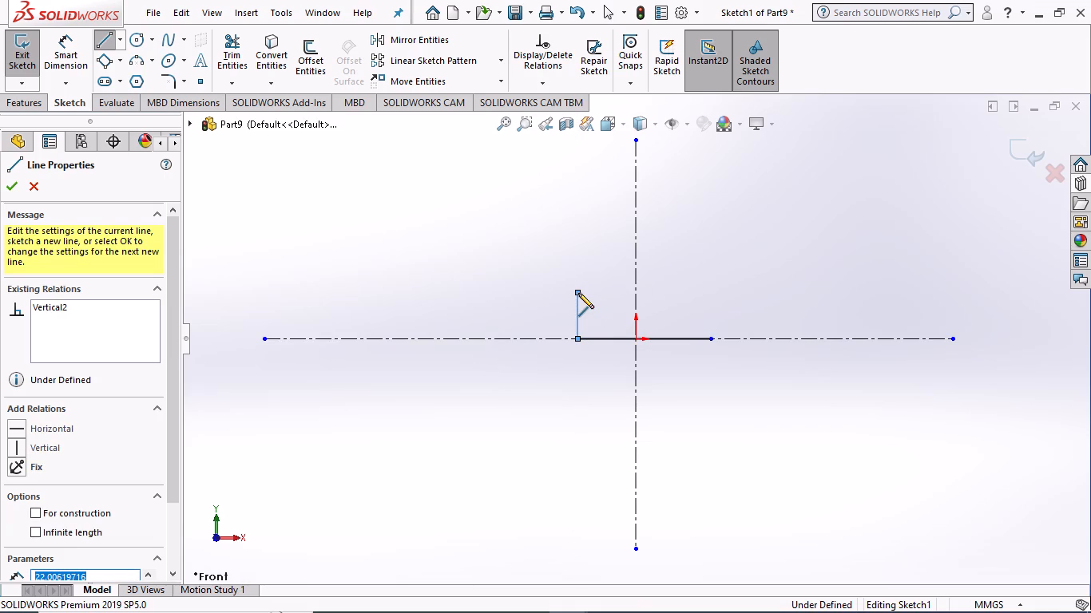
pyautogui.press('Escape')
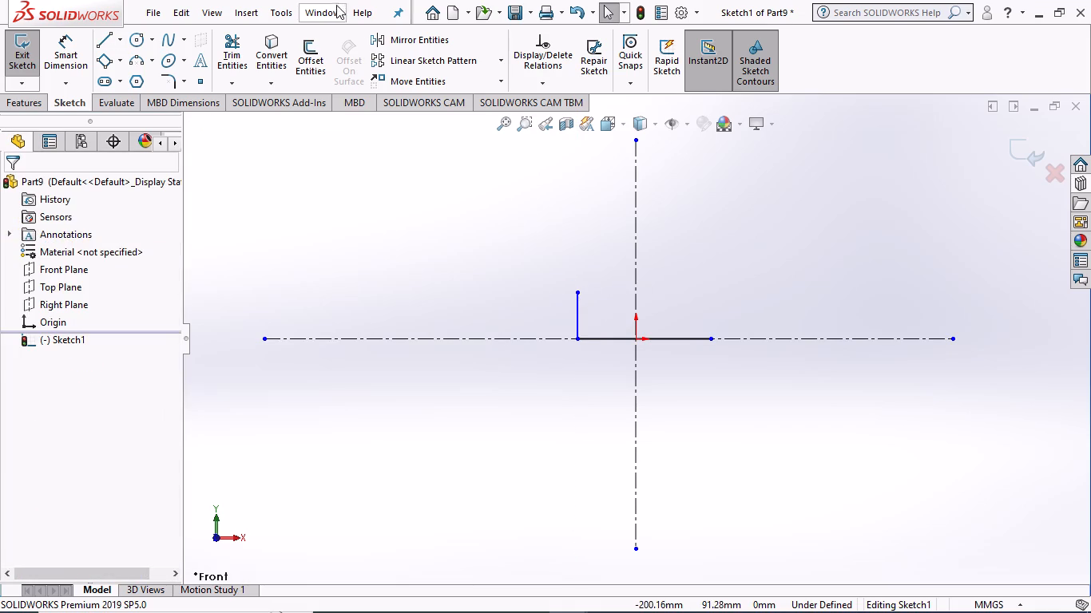
# Mirror the short vertical line about the vertical centerline, keeping the original.
pyautogui.click(434, 43)
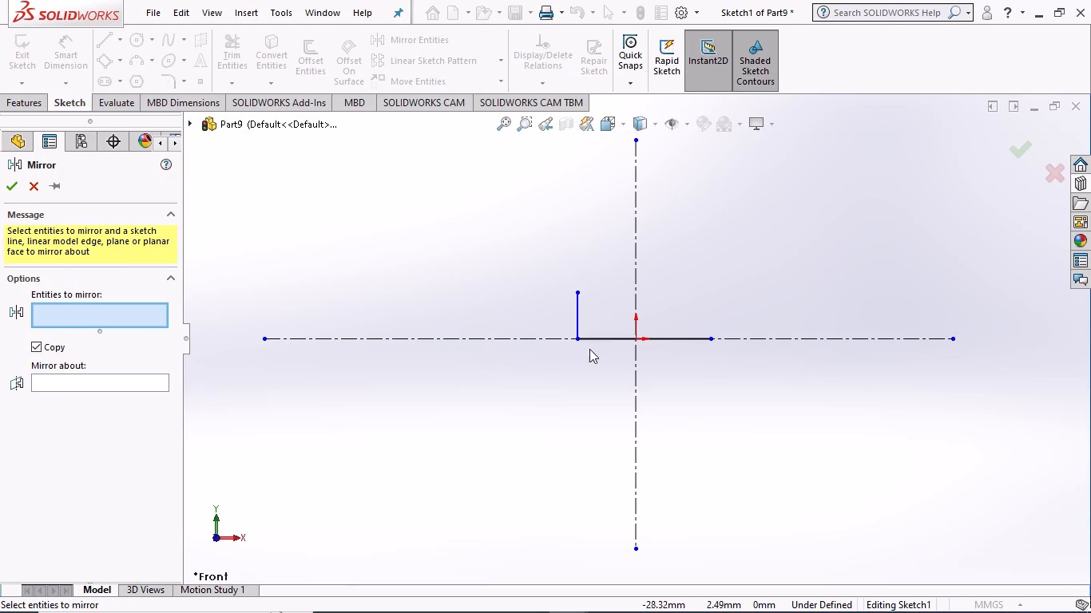
pyautogui.click(581, 318)
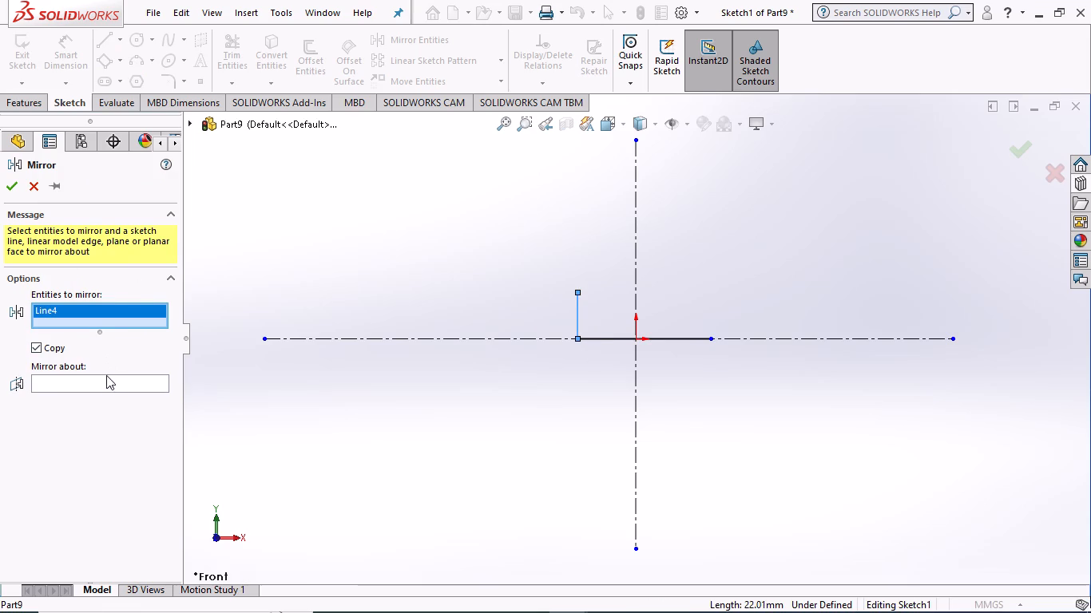
pyautogui.click(106, 380)
pyautogui.click(633, 231)
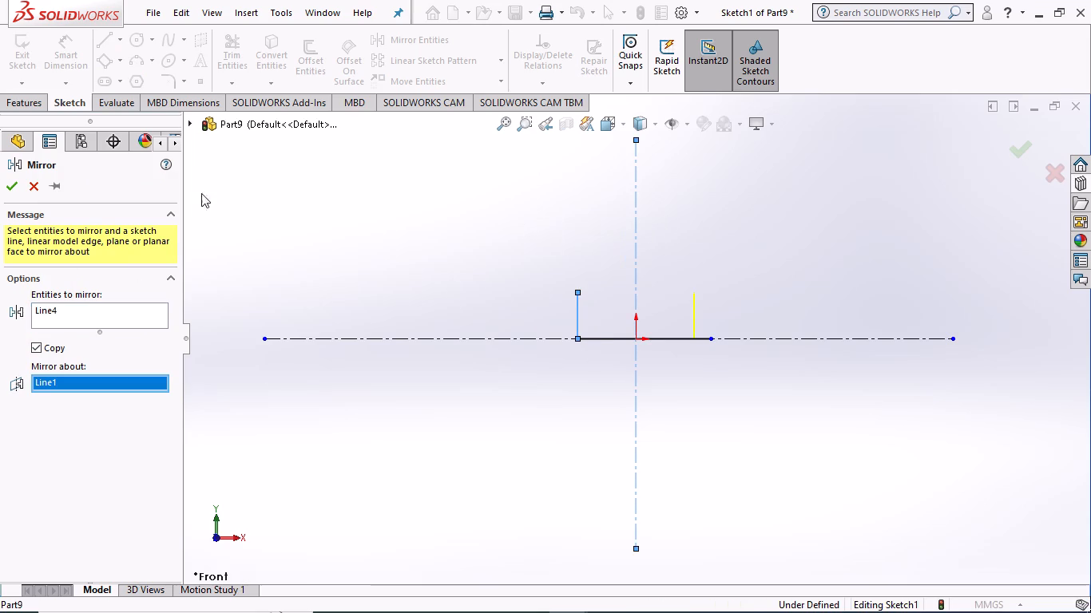
pyautogui.click(10, 181)
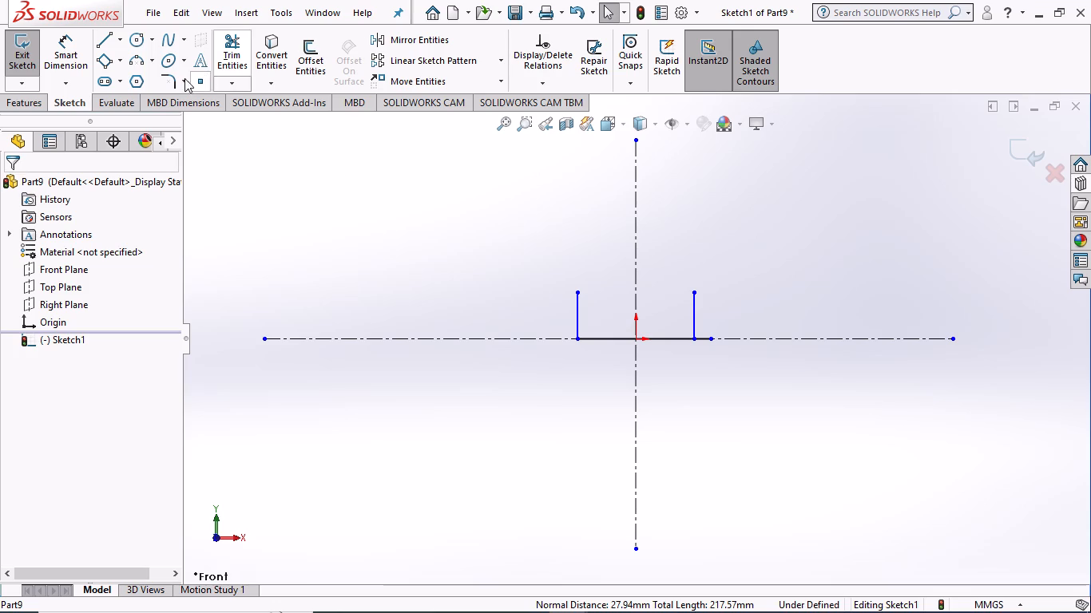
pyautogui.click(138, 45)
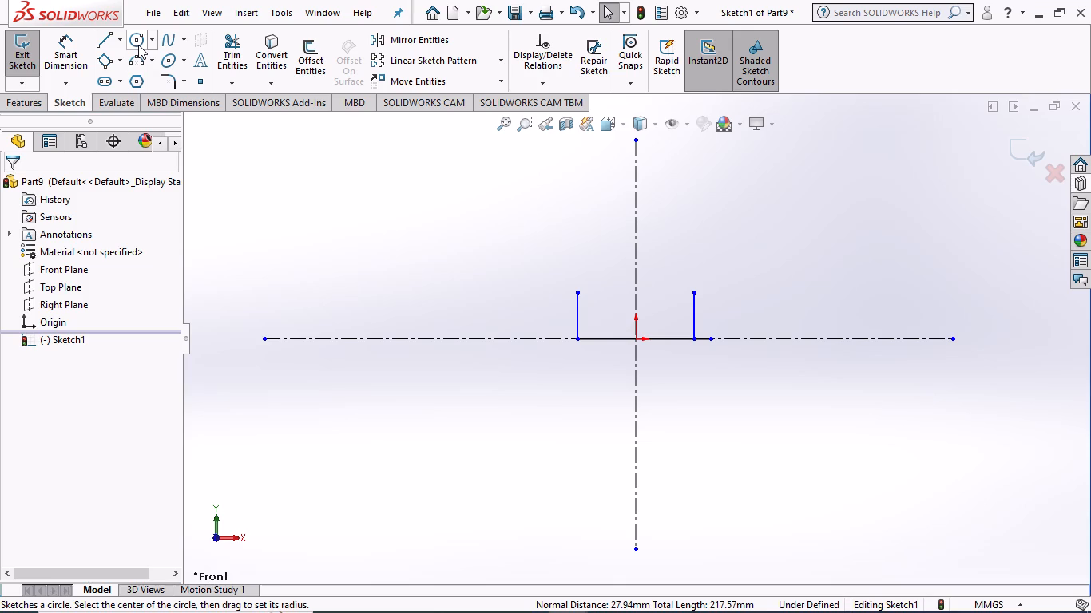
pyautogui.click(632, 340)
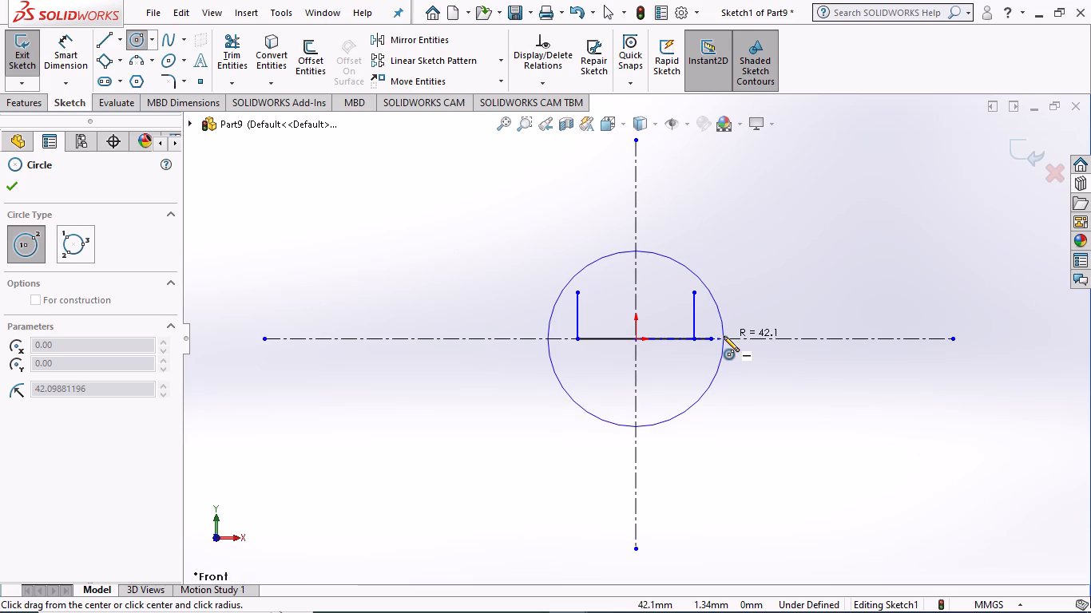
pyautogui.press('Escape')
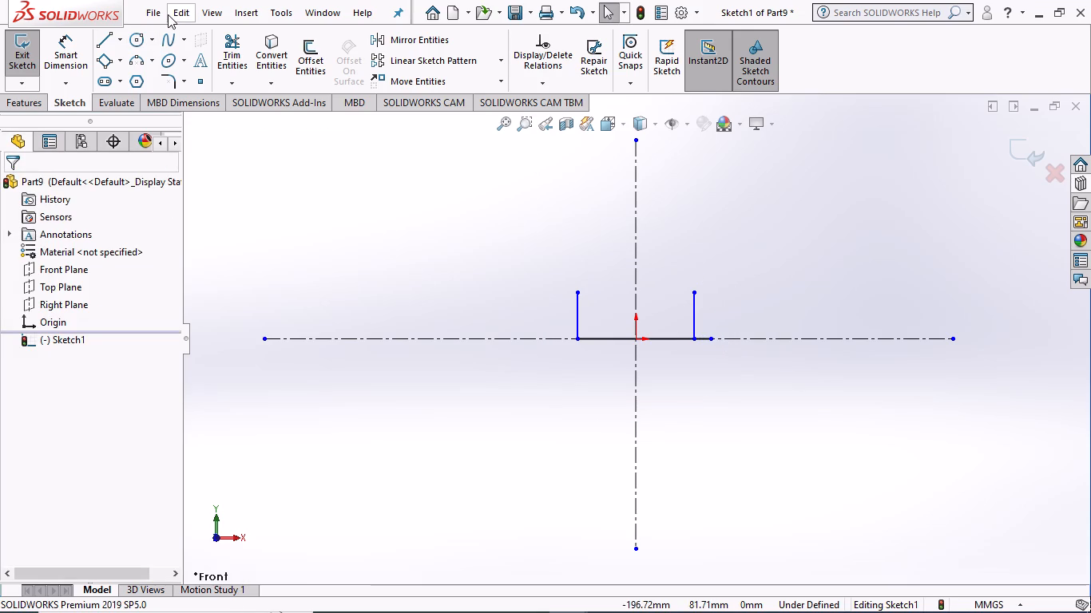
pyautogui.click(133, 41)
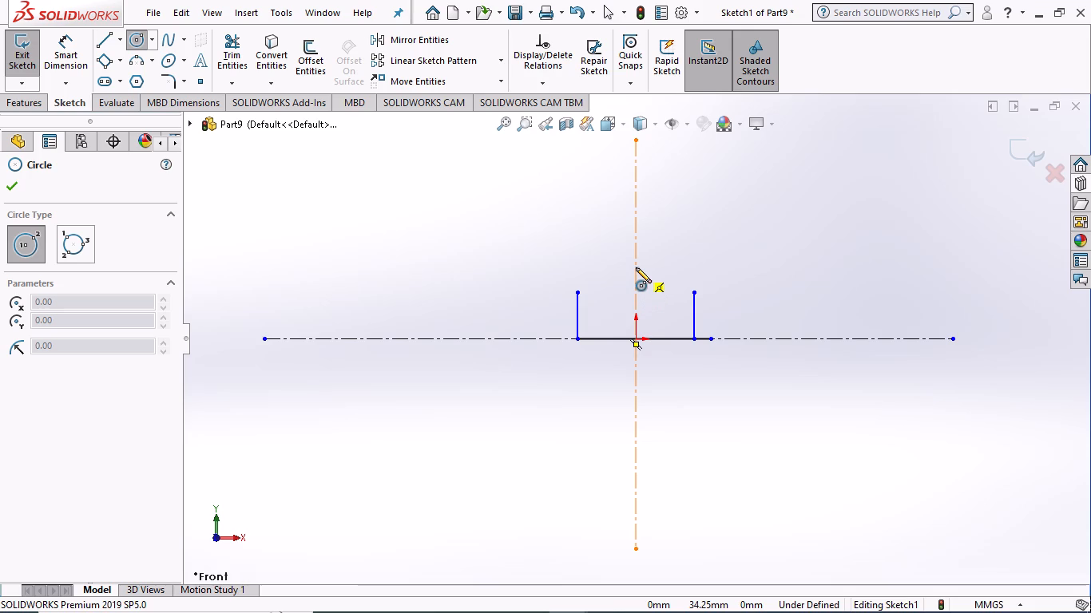
# Draw a 180° three-point arc of about 28 mm radius joining the upper ends of the two vertical lines.
pyautogui.click(139, 58)
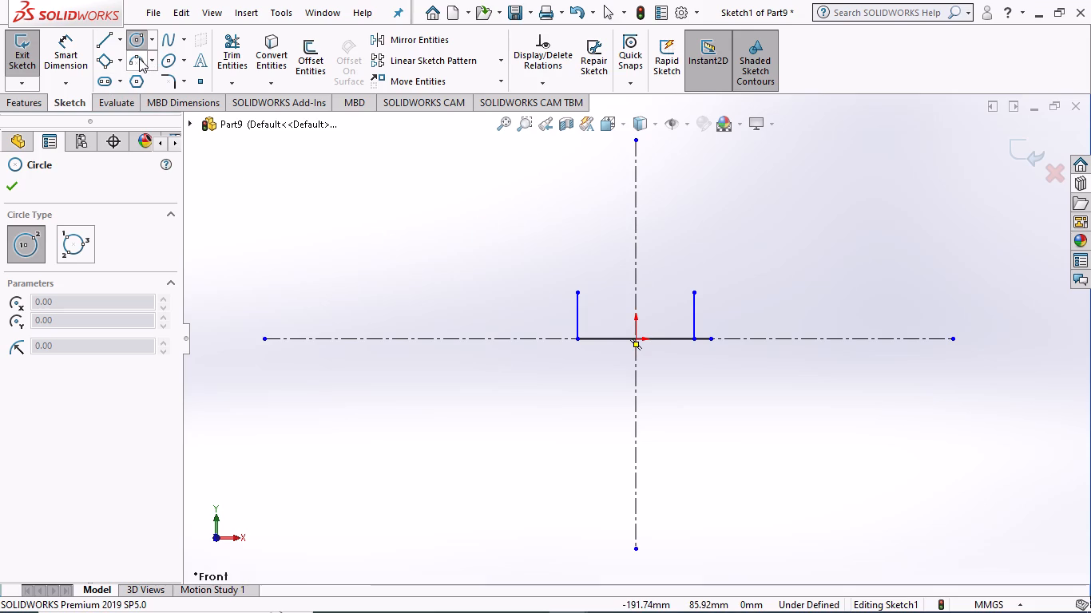
pyautogui.click(576, 290)
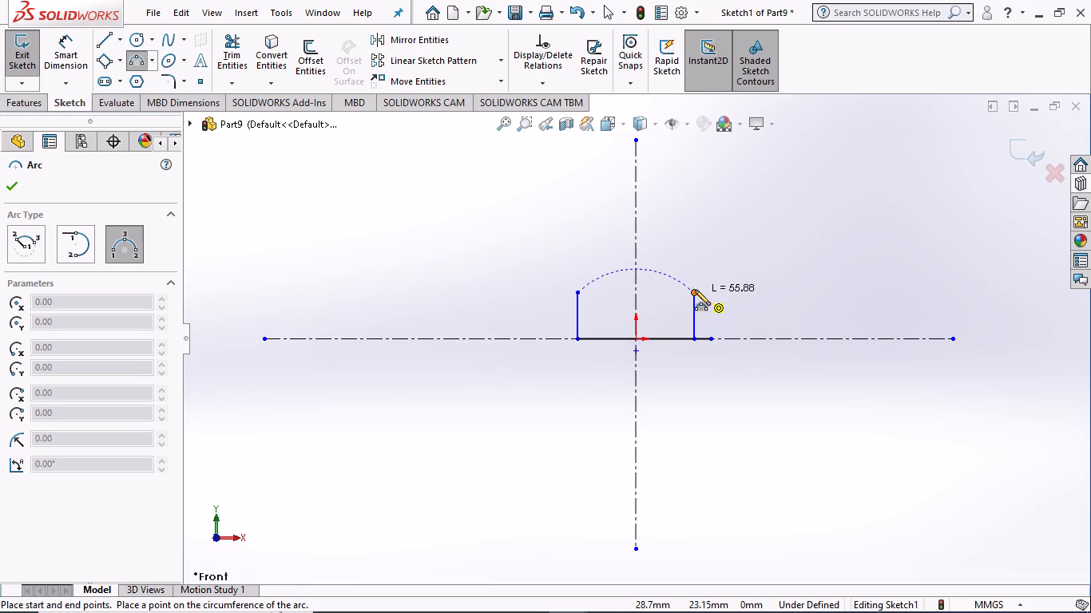
pyautogui.click(694, 290)
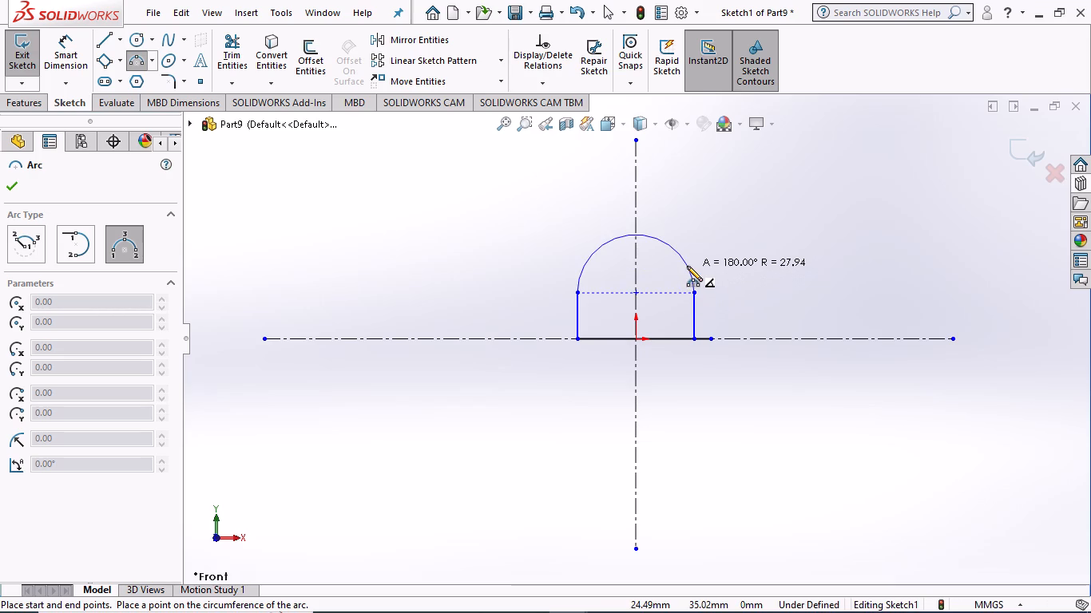
pyautogui.click(687, 266)
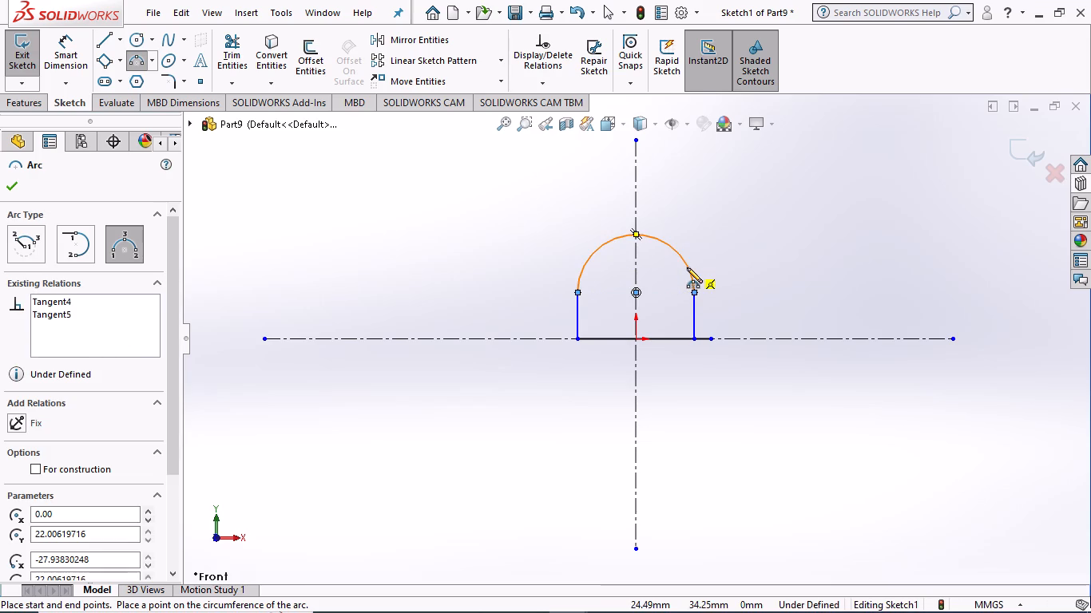
pyautogui.press('Escape')
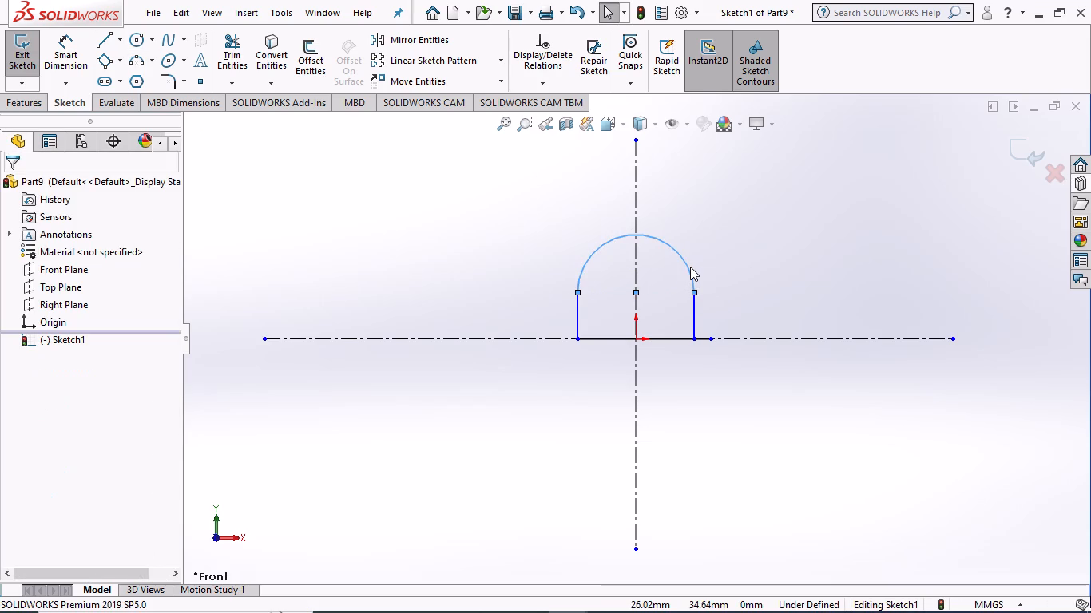
pyautogui.press('Escape')
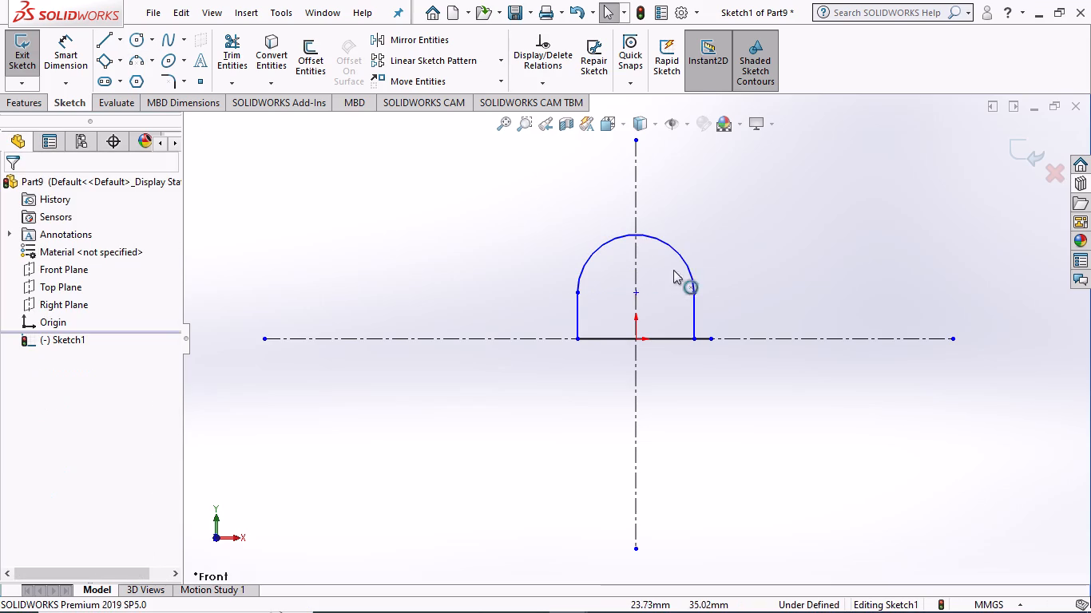
# Draw a circle of about 11.5 mm radius centered on the arc's center point.
pyautogui.click(139, 37)
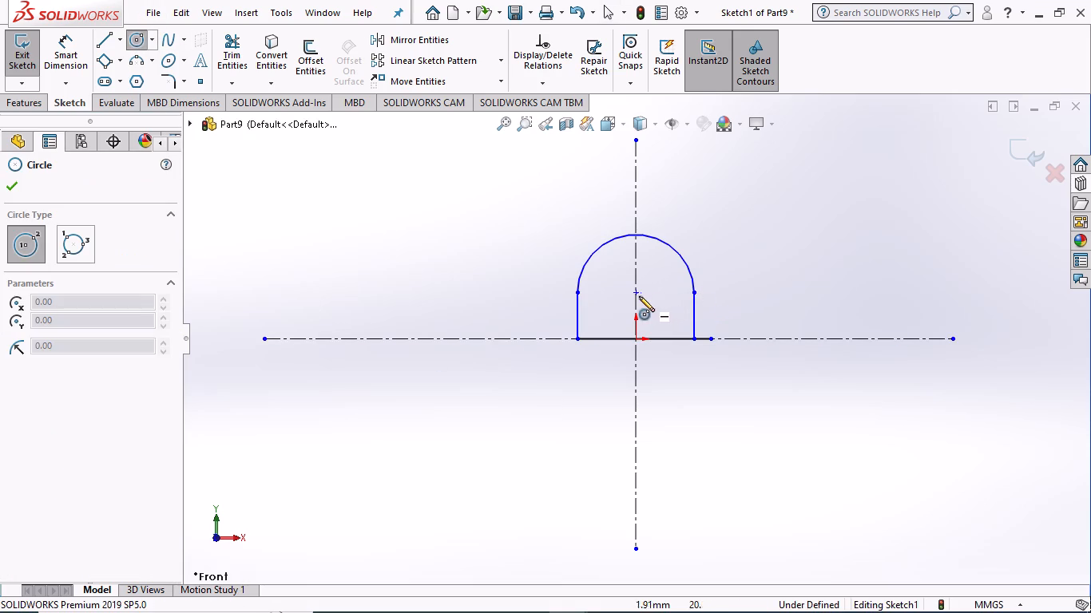
pyautogui.click(635, 292)
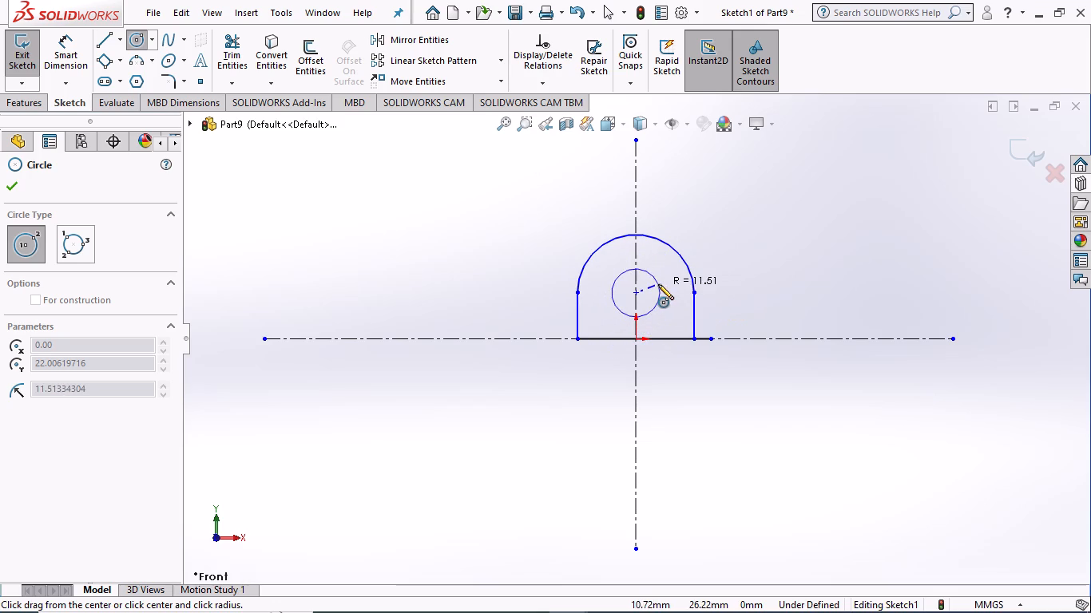
pyautogui.click(658, 284)
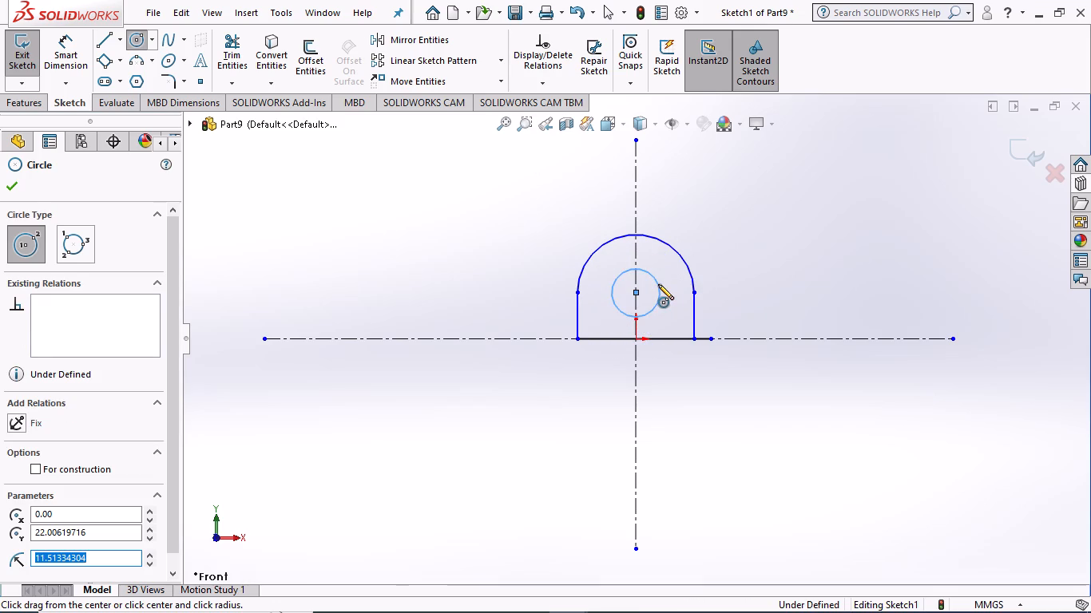
pyautogui.press('Escape')
pyautogui.press('`')
pyautogui.press('Escape')
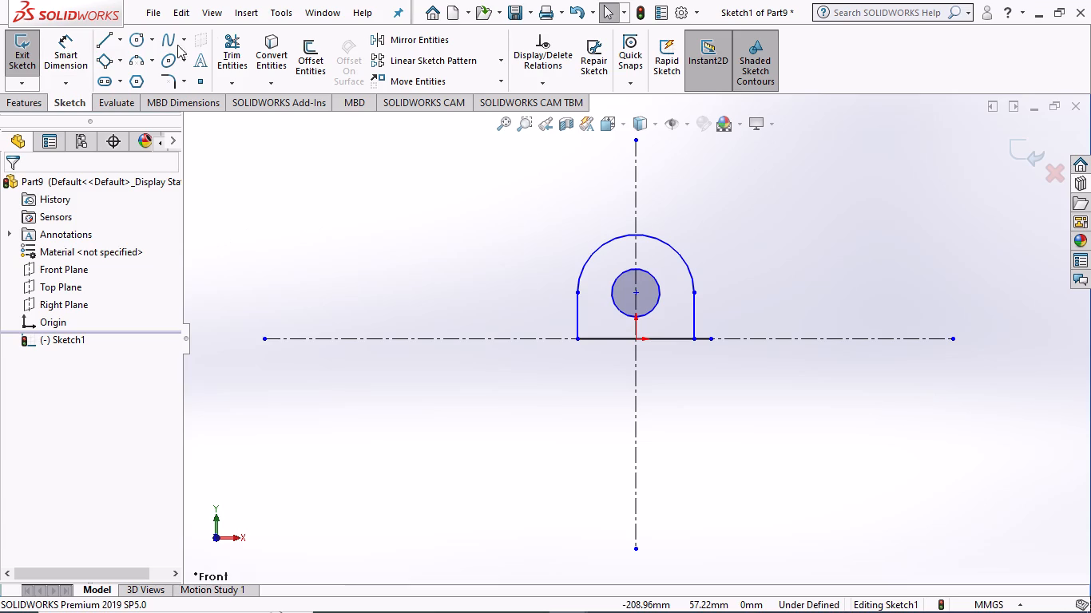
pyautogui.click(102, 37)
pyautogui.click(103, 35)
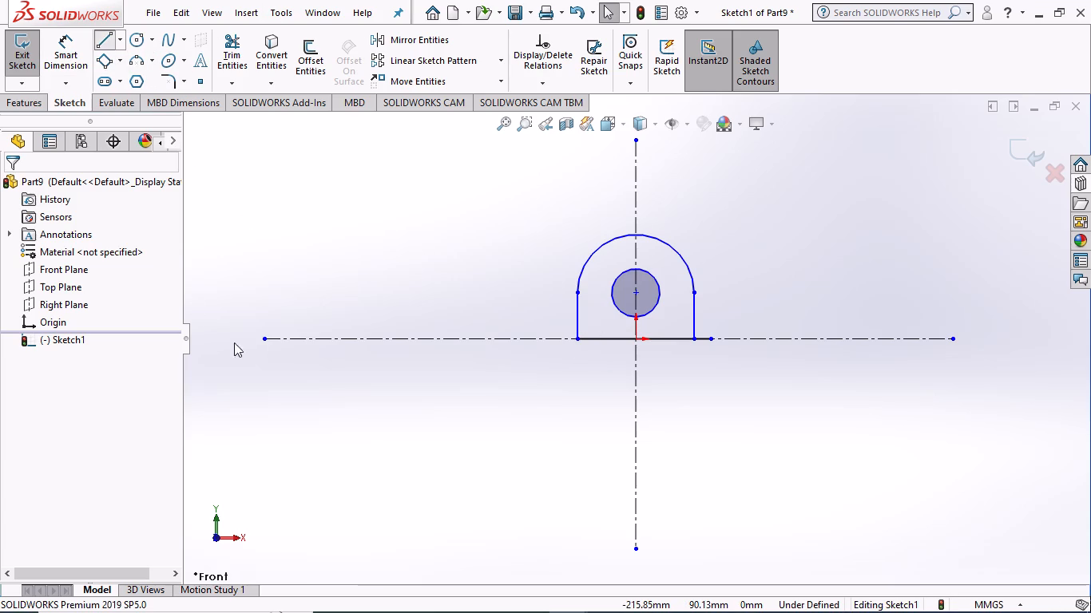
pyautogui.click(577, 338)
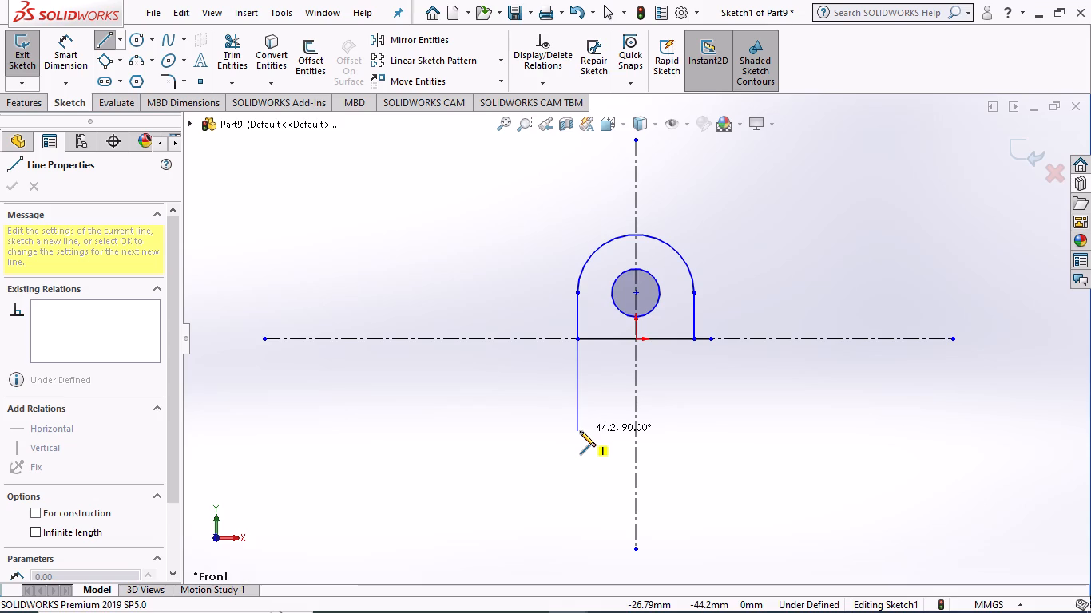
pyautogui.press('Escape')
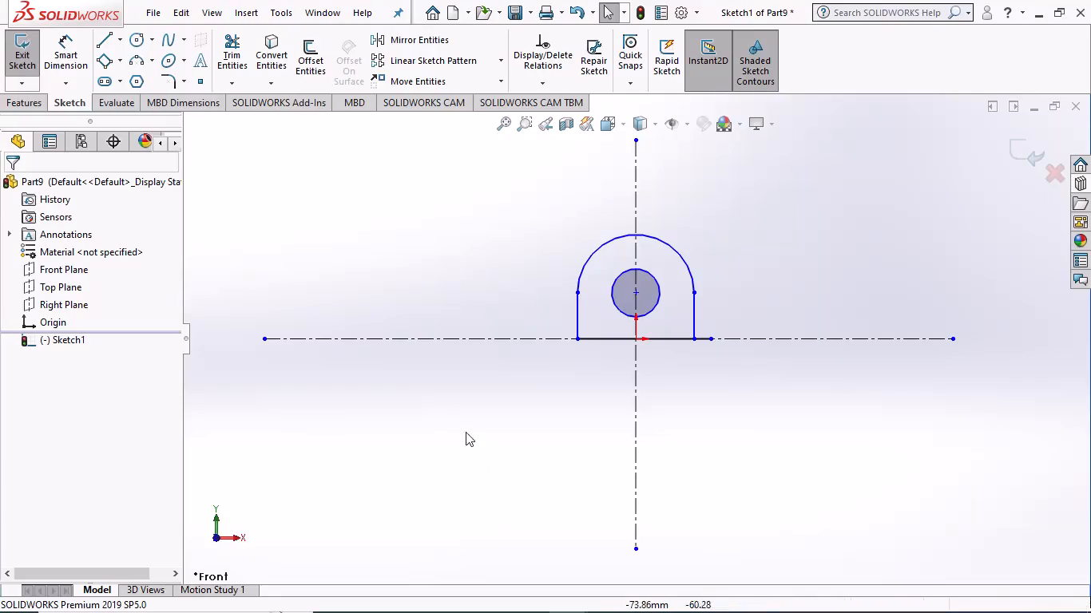
# Draw connected lines from the profile's lower-left corner: about 50 mm down, 24 mm left, and 50 mm up to the horizontal centerline.
pyautogui.click(102, 44)
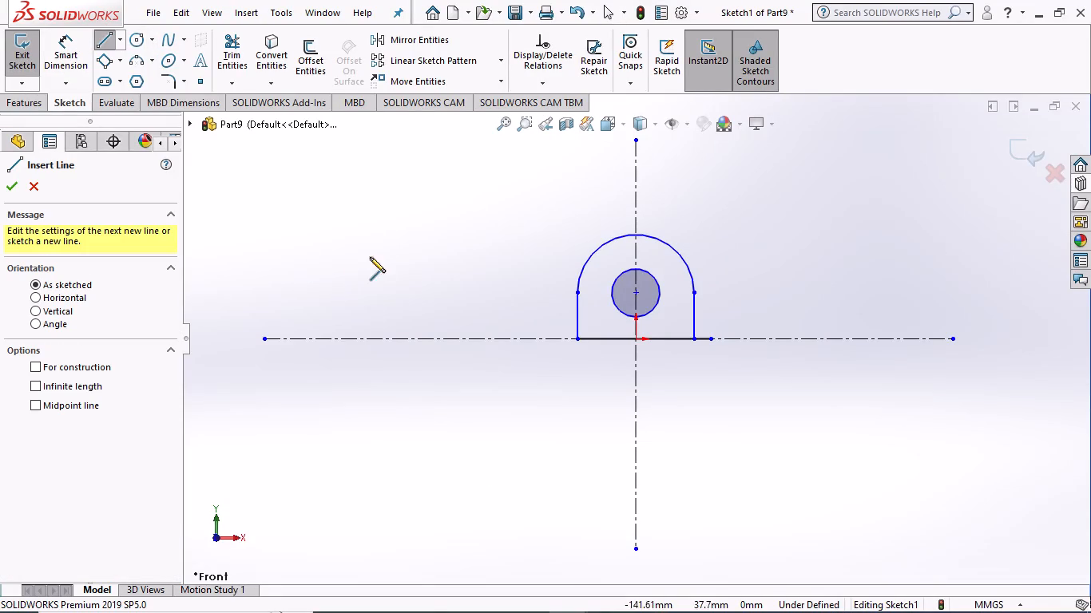
pyautogui.click(576, 338)
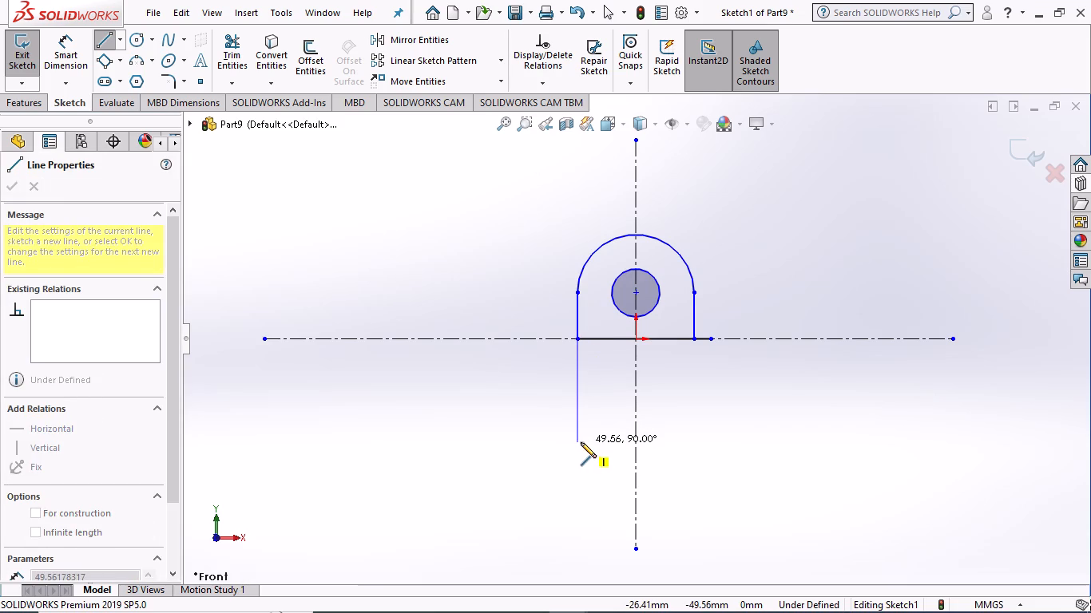
pyautogui.click(581, 442)
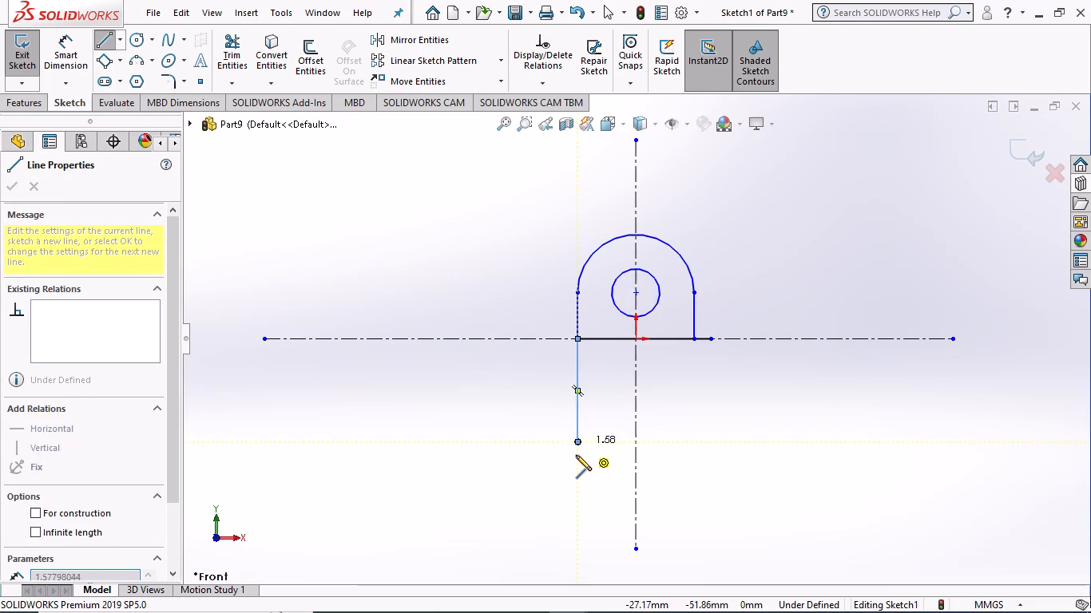
pyautogui.click(527, 441)
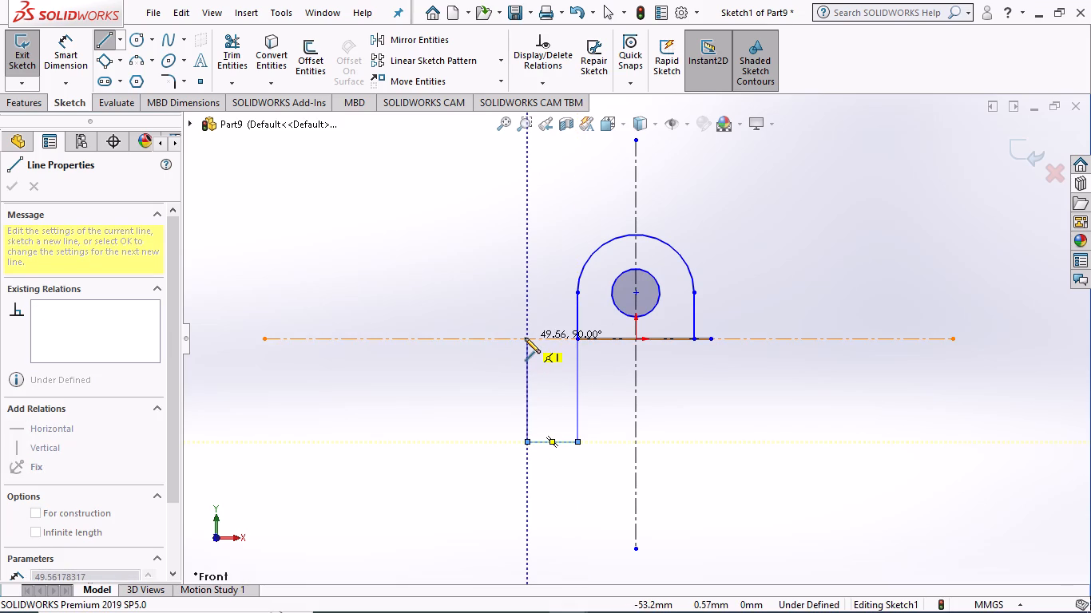
pyautogui.click(525, 338)
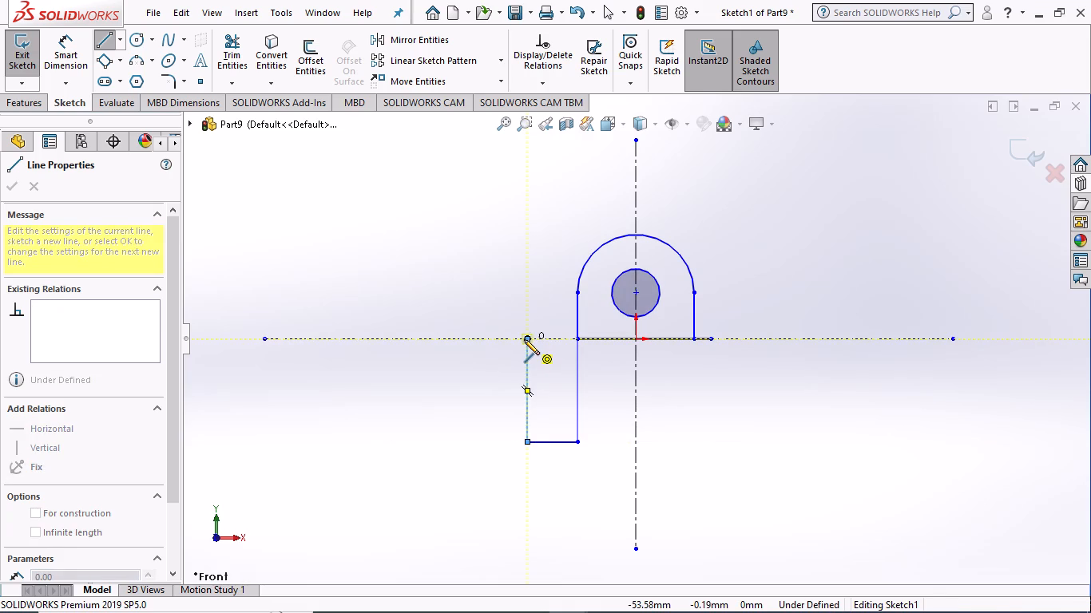
pyautogui.press('Escape')
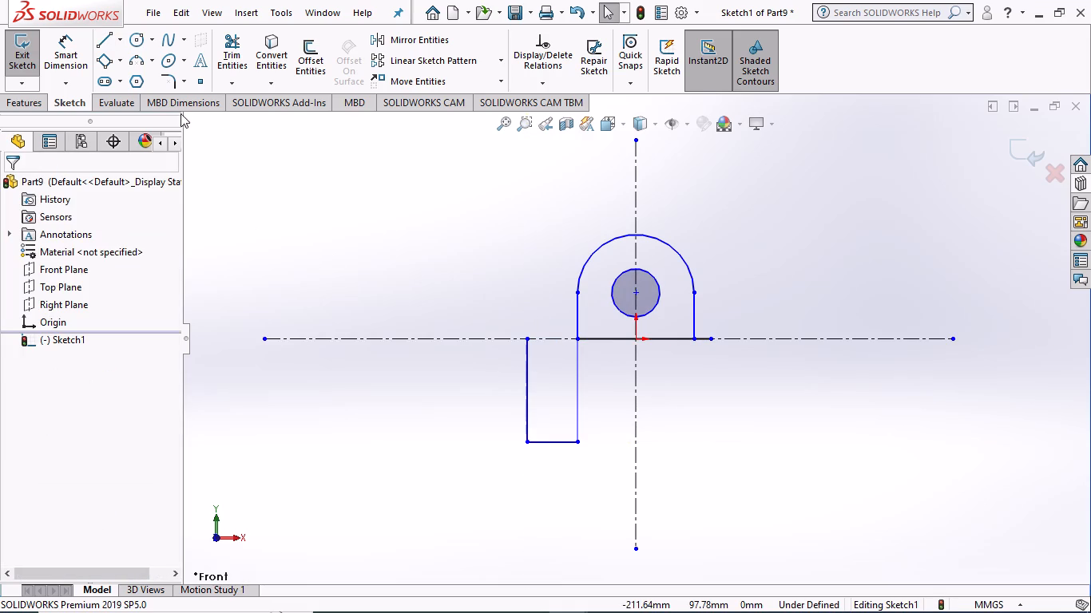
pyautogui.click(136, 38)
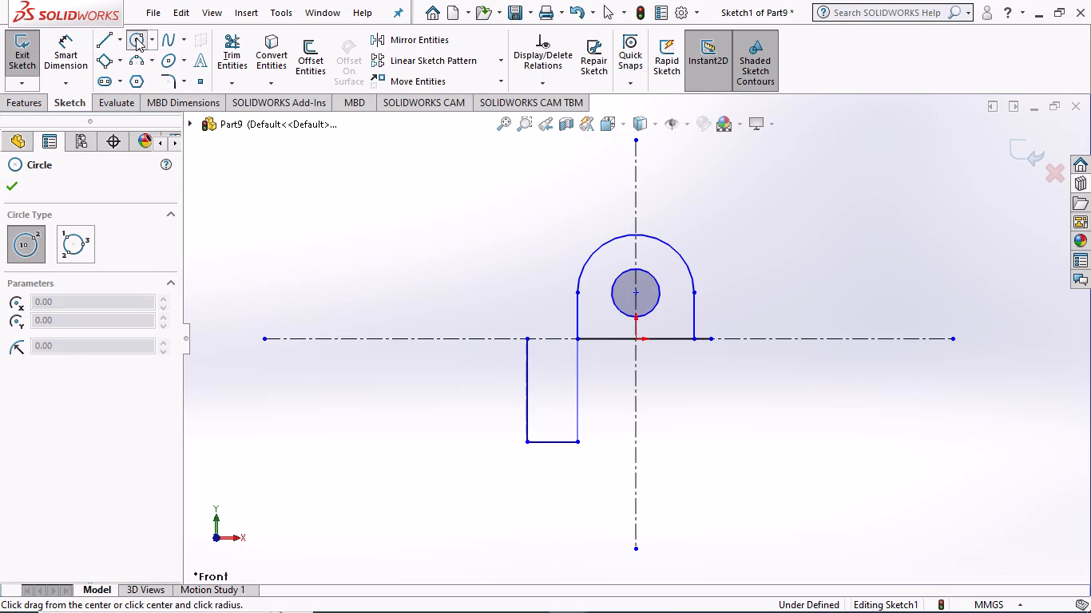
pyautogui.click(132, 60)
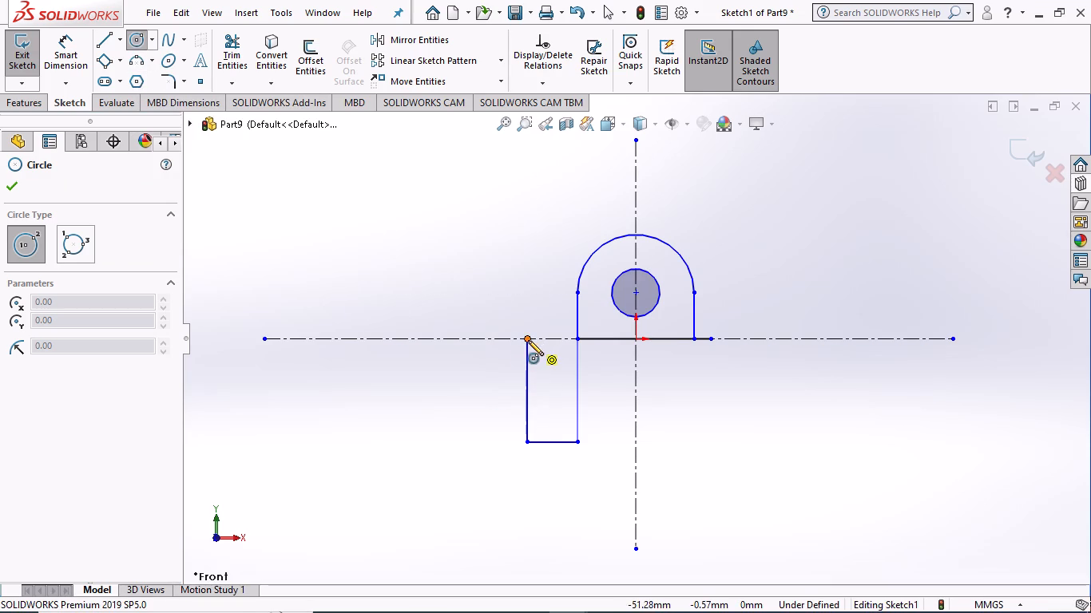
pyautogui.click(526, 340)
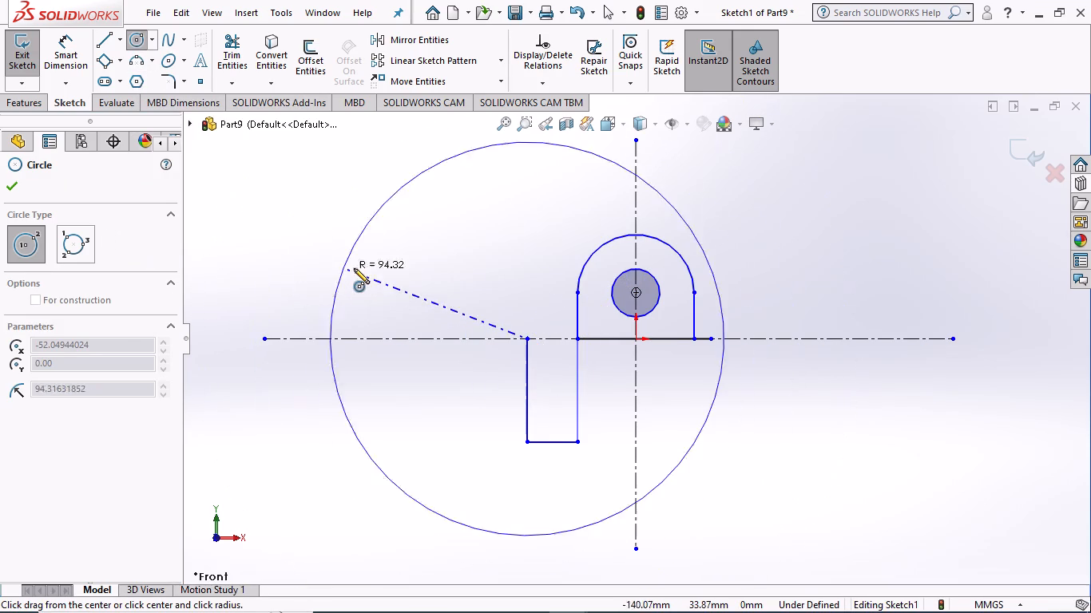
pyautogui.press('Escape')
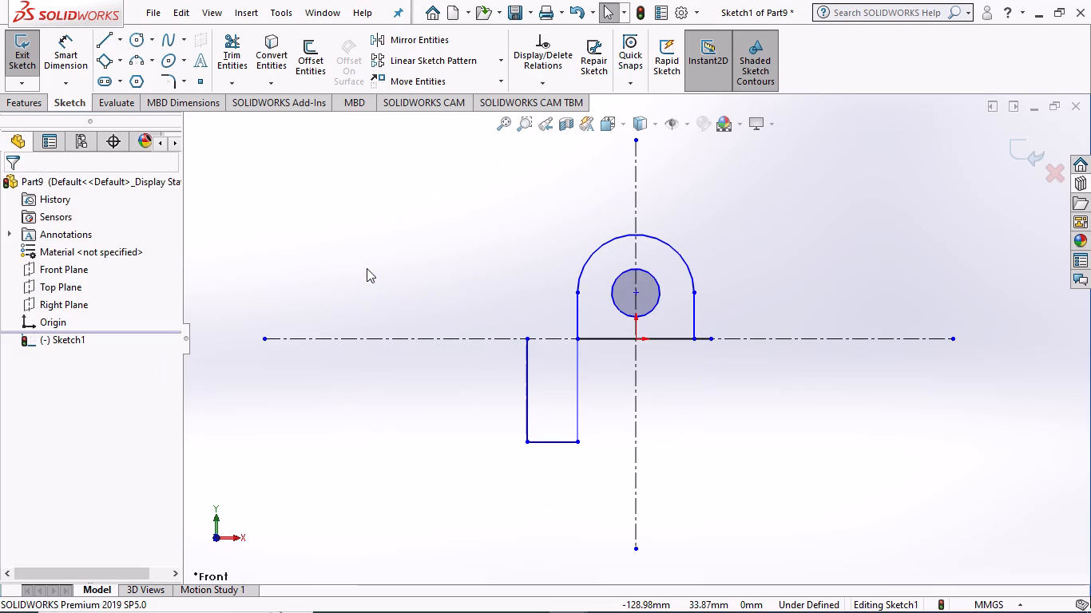
# Draw a concave 90° three-point arc of about 23 mm radius from the left leg's upper outer corner to the left vertical line's upper end.
pyautogui.click(134, 61)
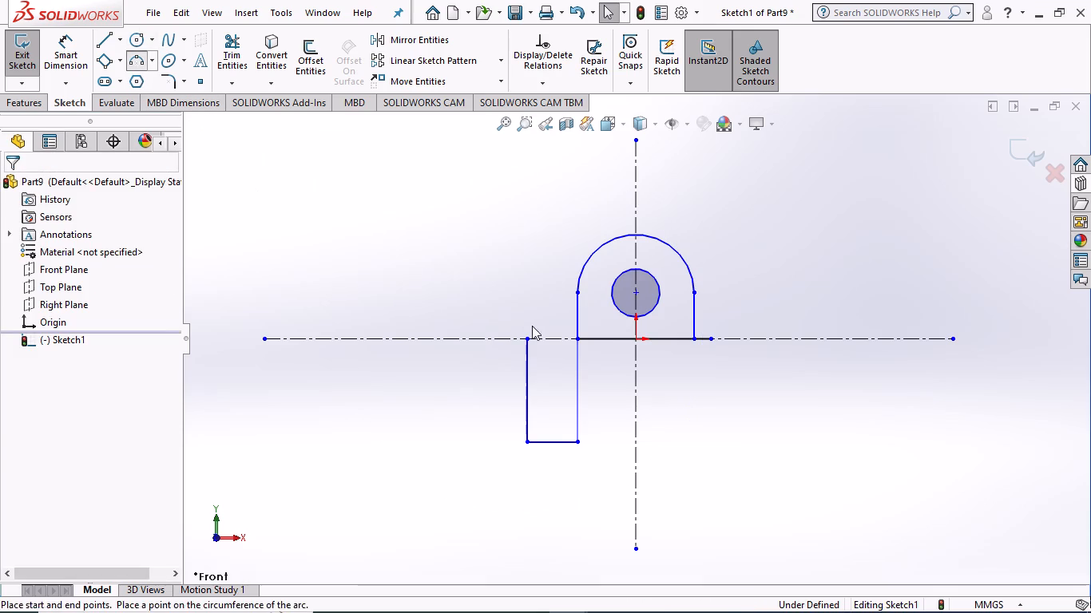
pyautogui.click(526, 337)
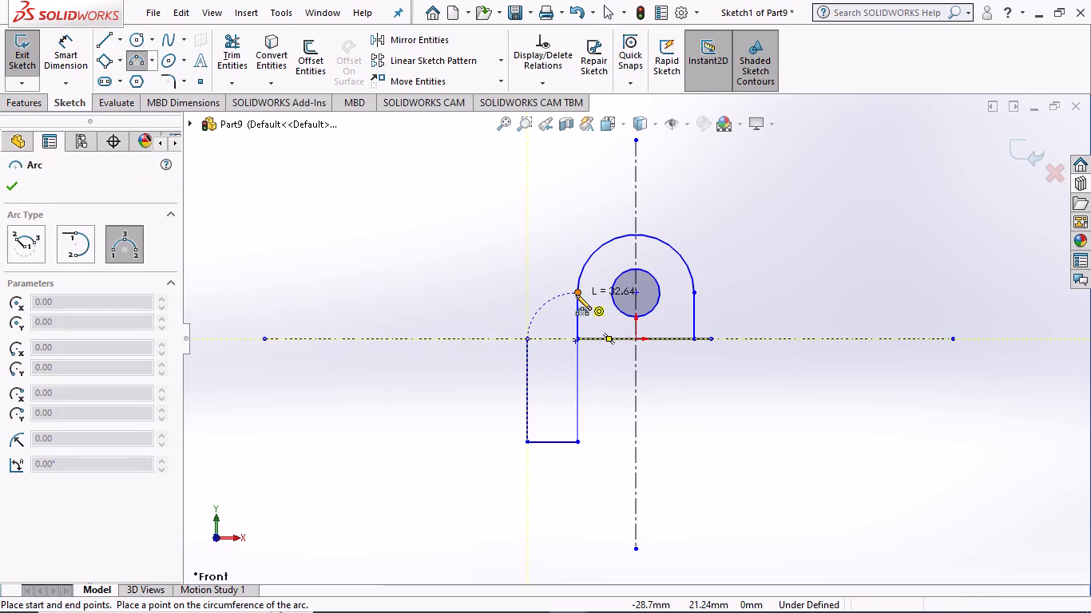
pyautogui.click(577, 289)
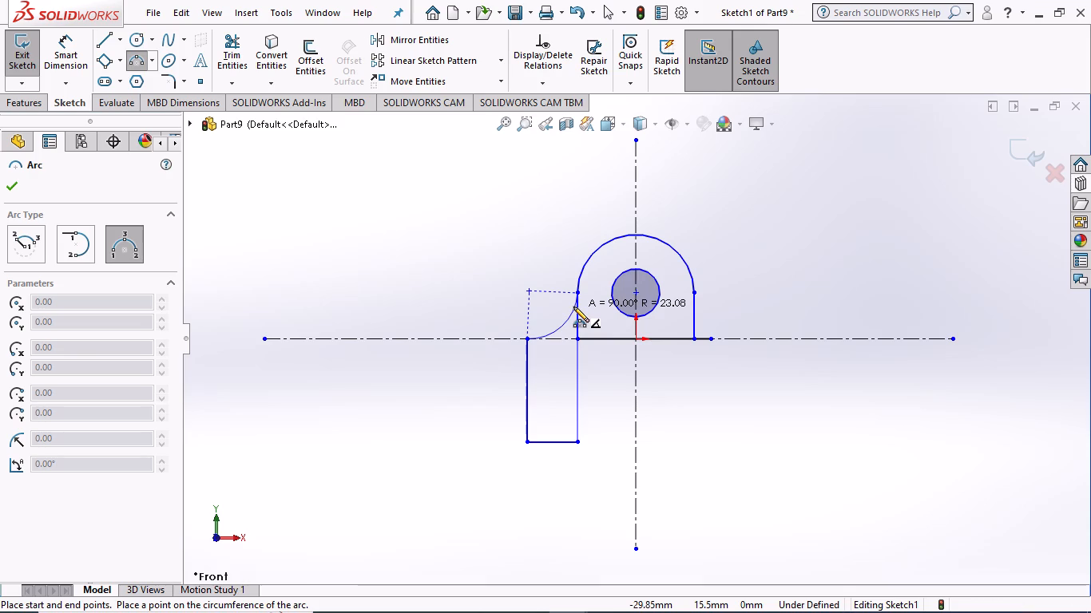
pyautogui.click(573, 306)
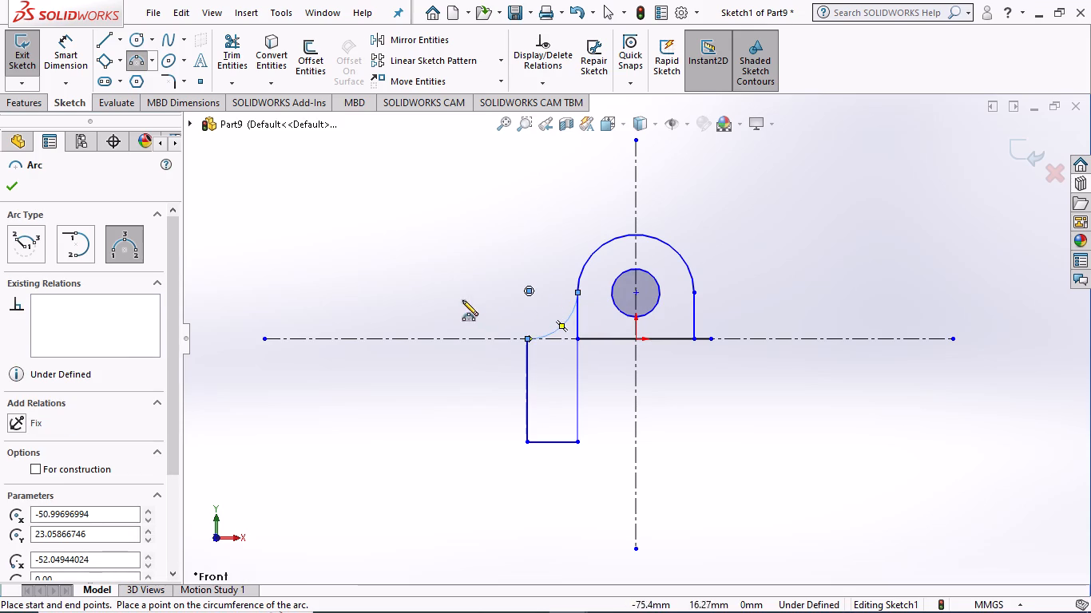
pyautogui.click(6, 186)
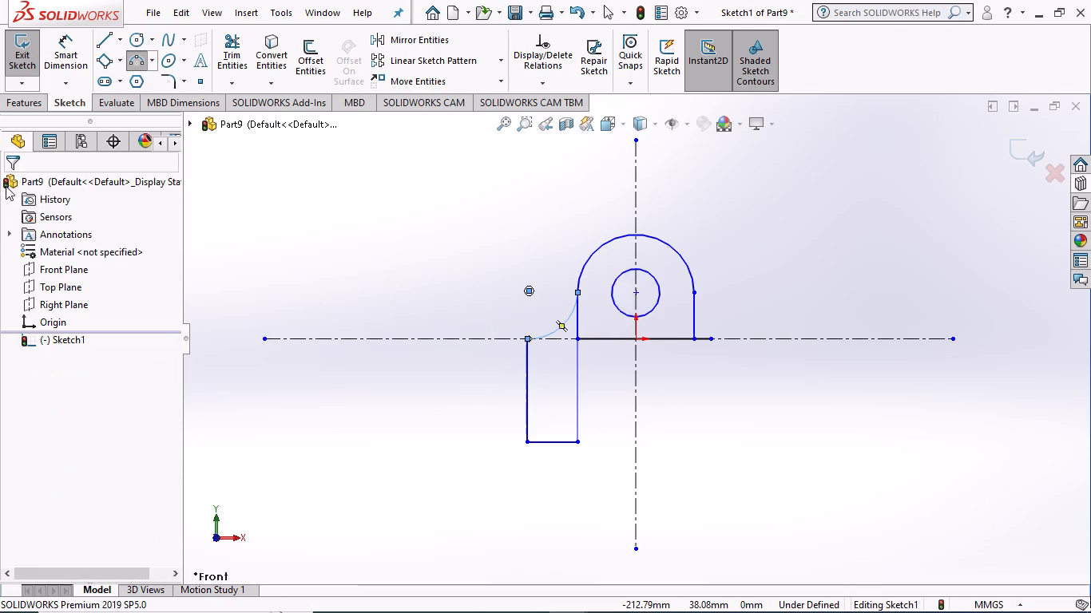
pyautogui.click(522, 219)
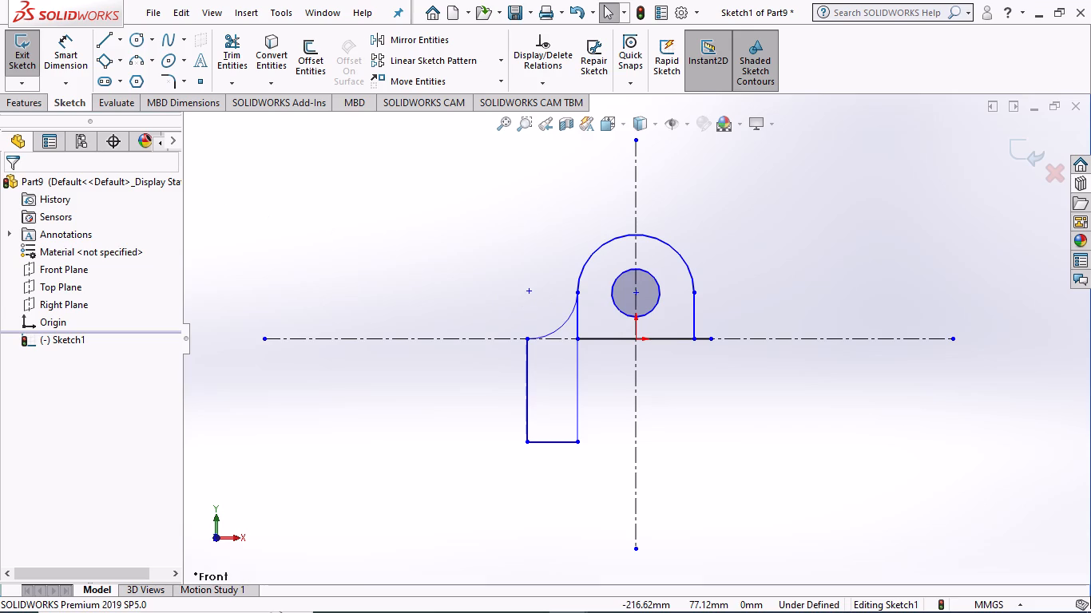
# Dimension the profile's rounded top arc to a radius of 38 mm.
pyautogui.click(70, 64)
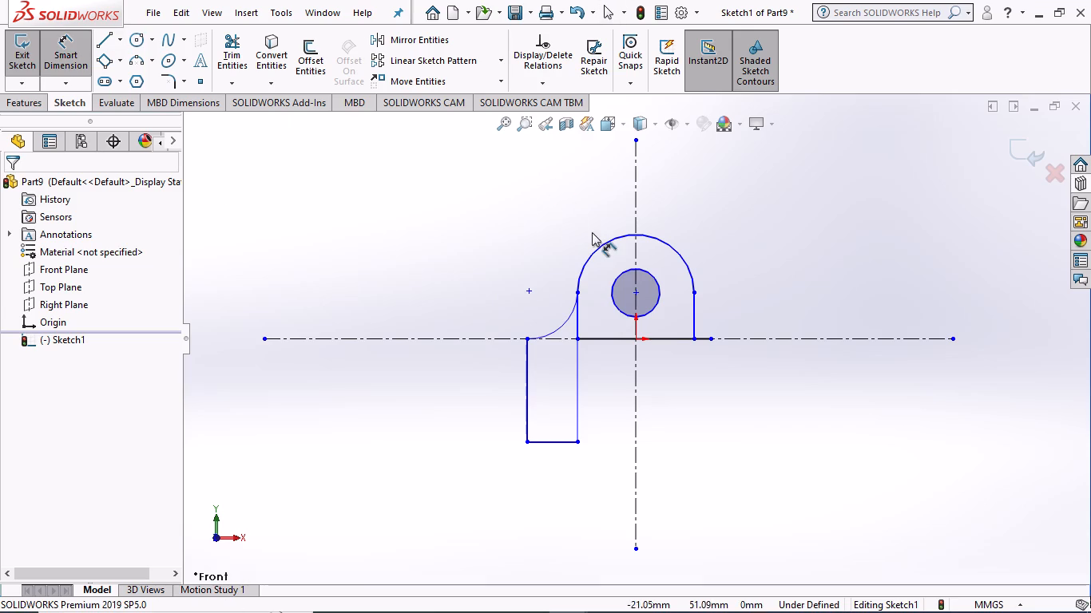
pyautogui.click(611, 245)
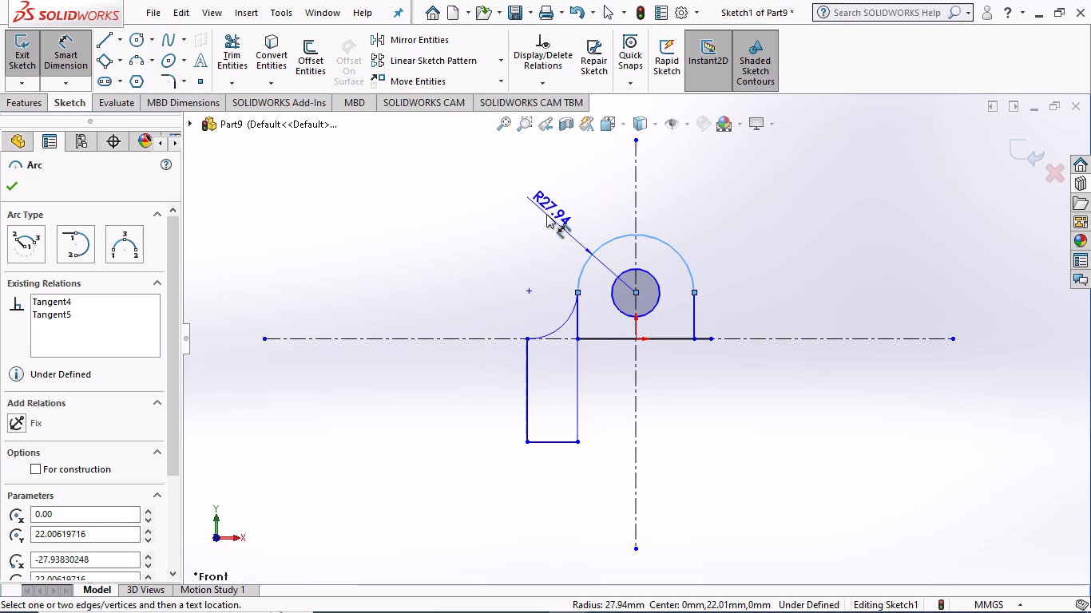
pyautogui.click(546, 214)
pyautogui.write('378')
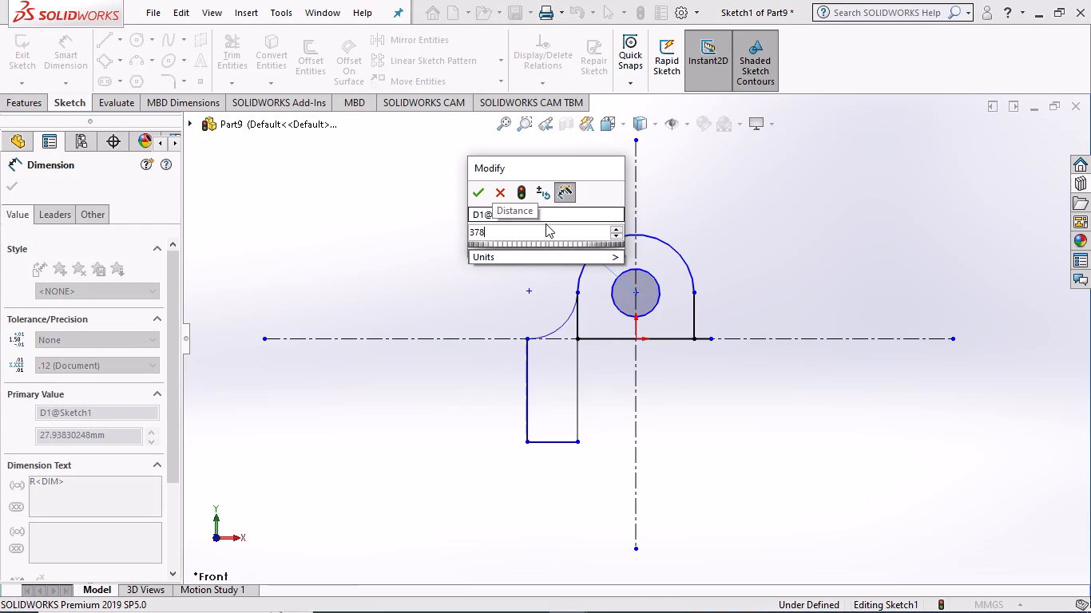
pyautogui.press('BackSpace')
pyautogui.press('BackSpace')
pyautogui.press('8')
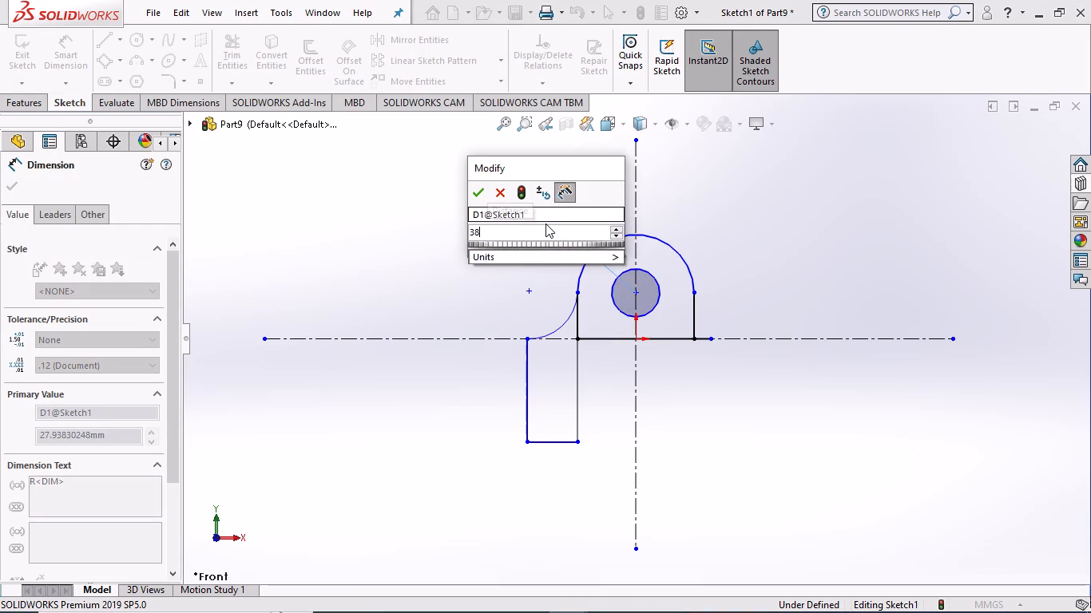
pyautogui.press('Return')
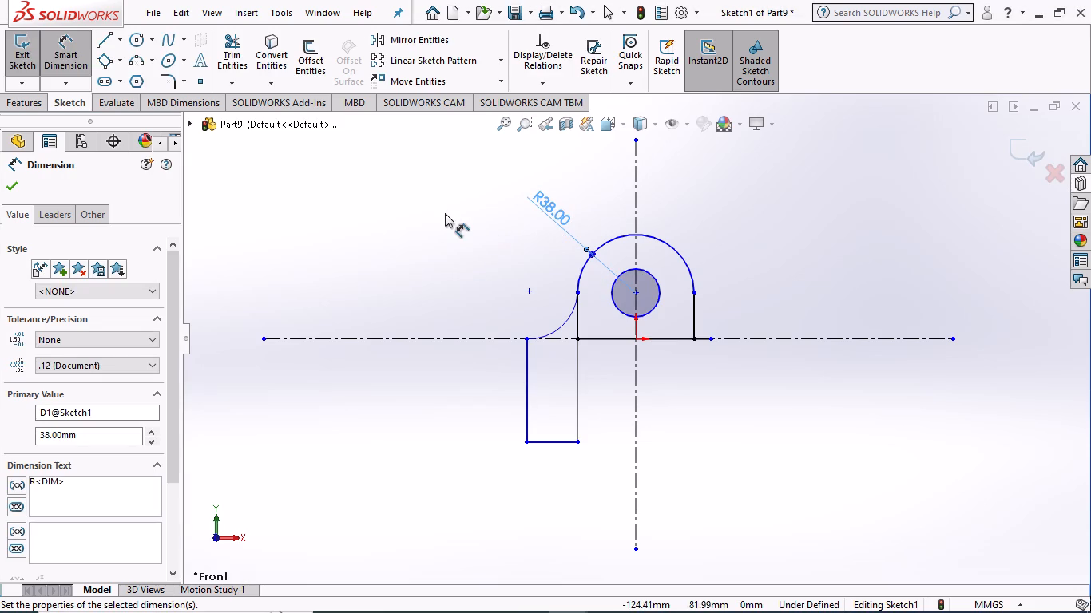
pyautogui.click(444, 213)
# Dimension the central circle to a diameter of 40 mm.
pyautogui.click(613, 291)
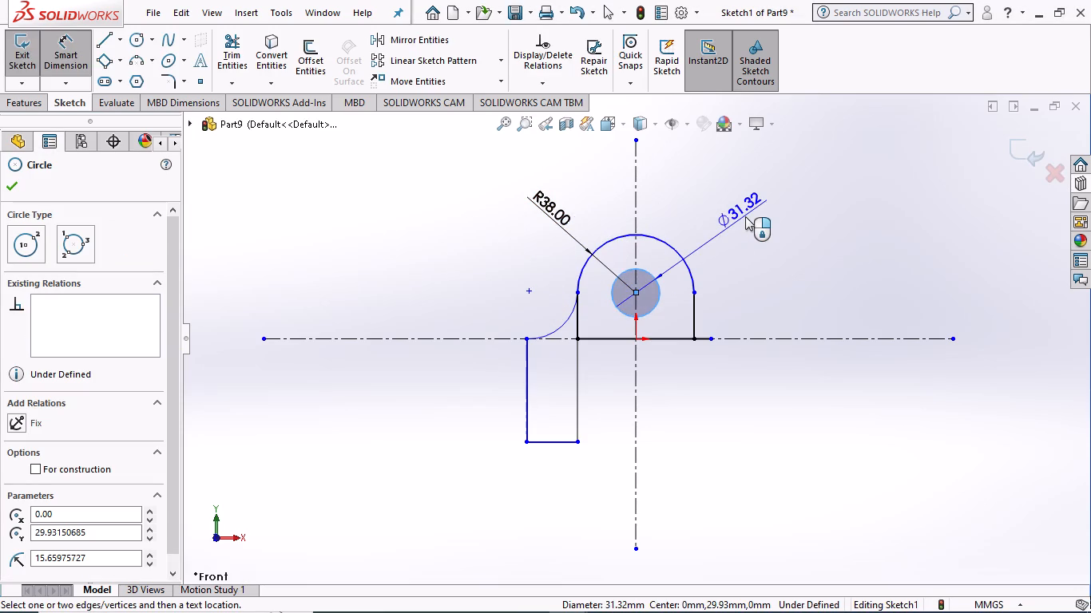
pyautogui.click(745, 219)
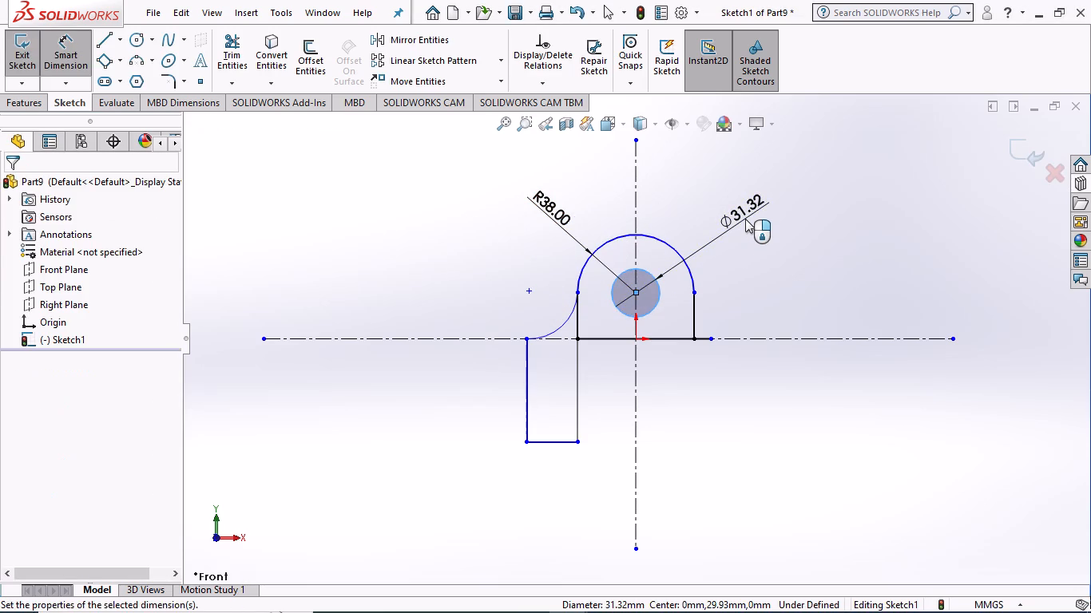
pyautogui.write('40')
pyautogui.press('Return')
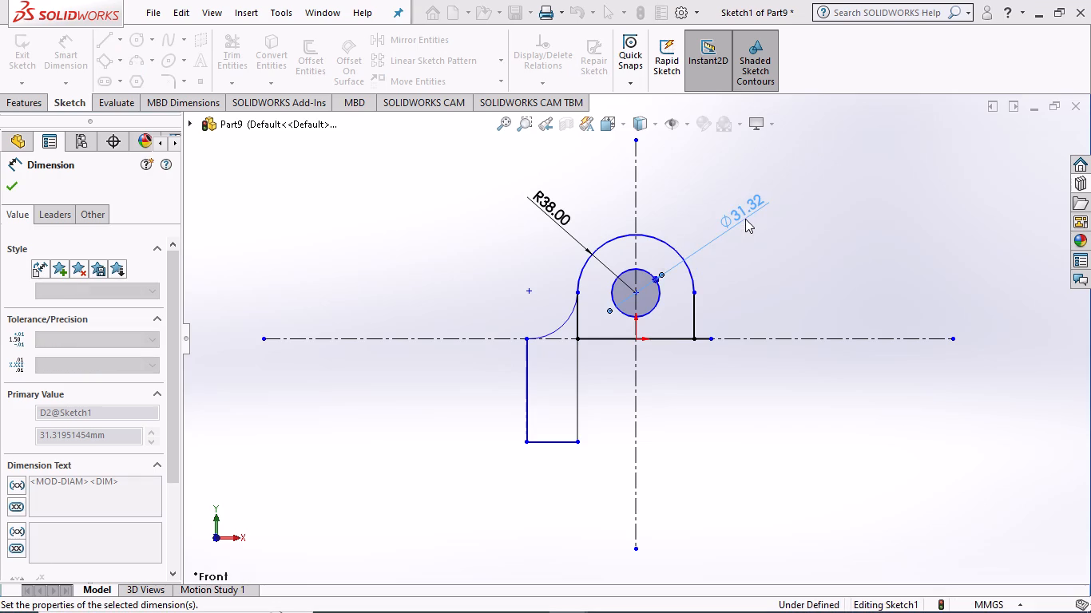
pyautogui.click(799, 257)
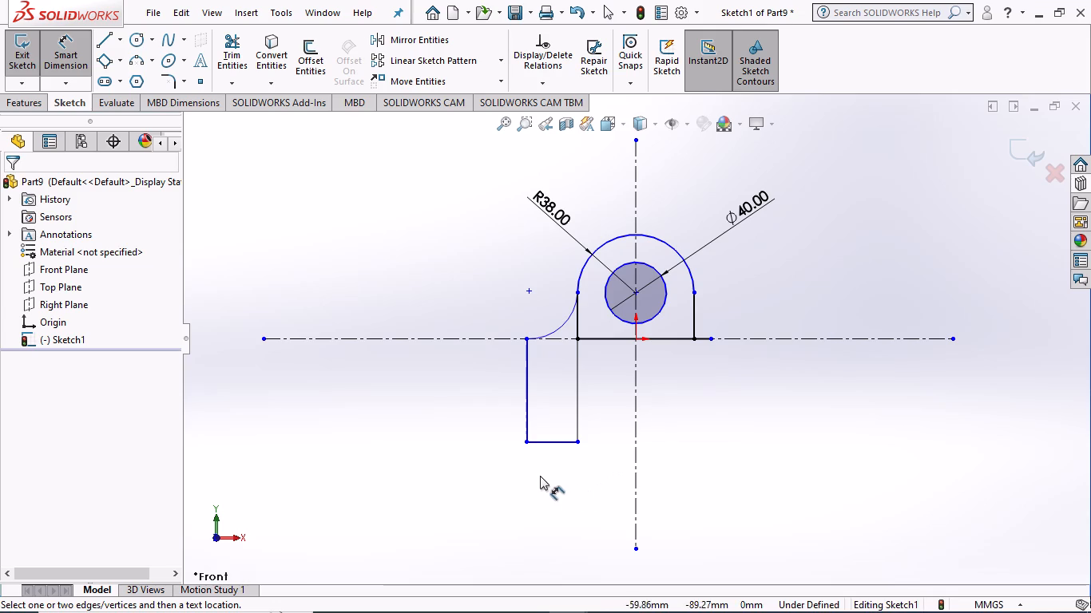
# Dimension the left leg's bottom line to a width of 32 mm.
pyautogui.click(547, 441)
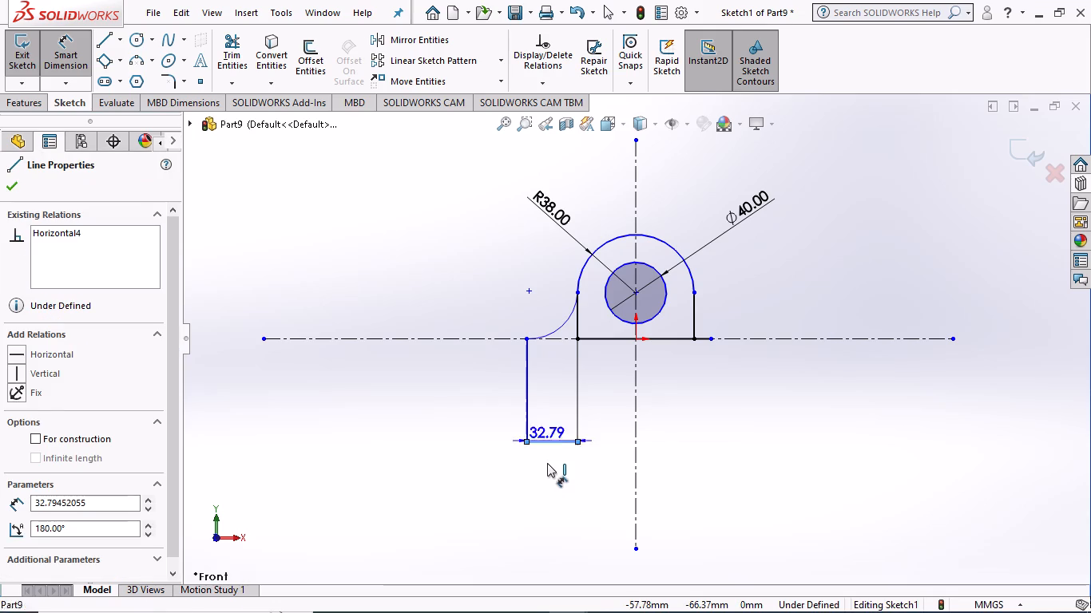
pyautogui.click(546, 469)
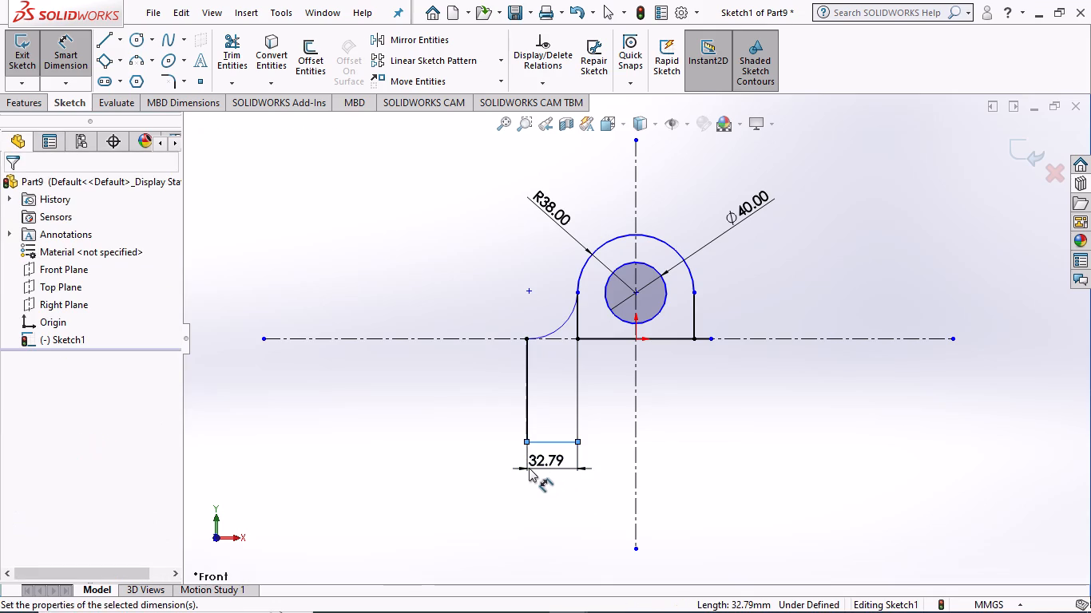
pyautogui.write('32')
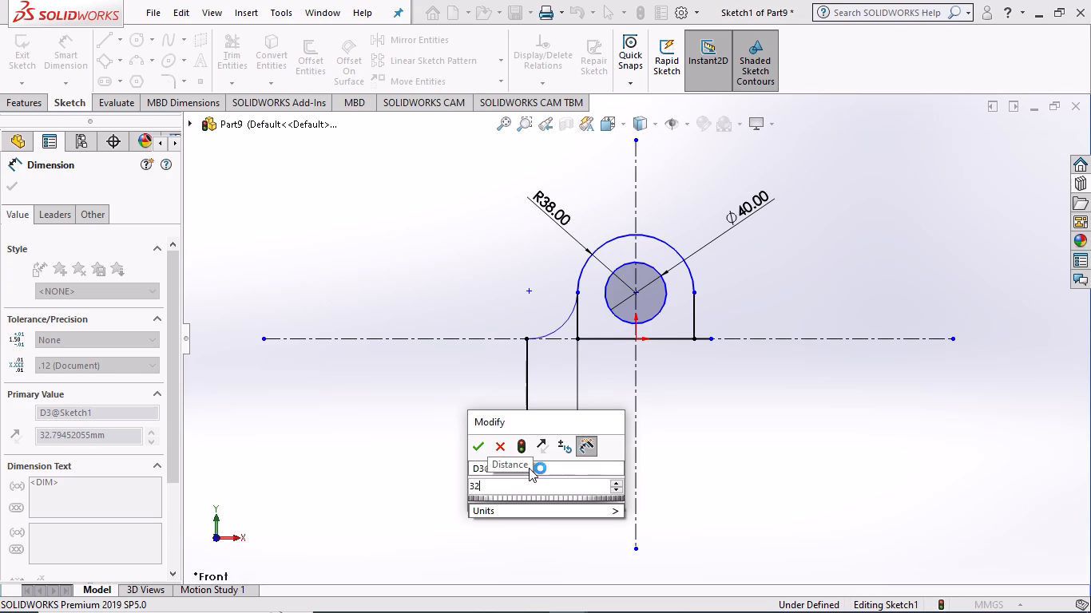
pyautogui.press('Return')
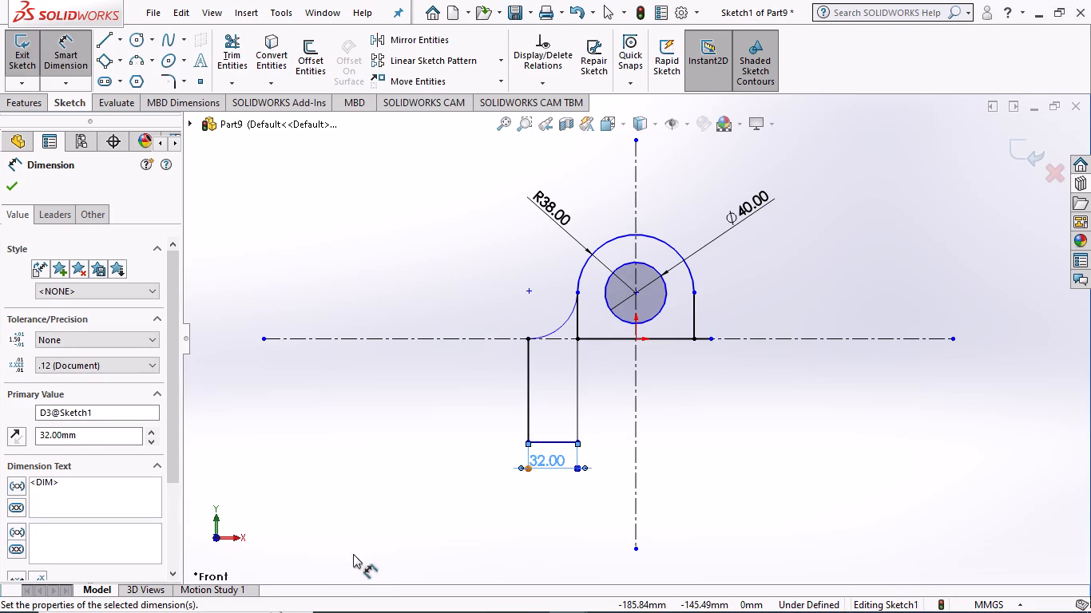
pyautogui.click(437, 429)
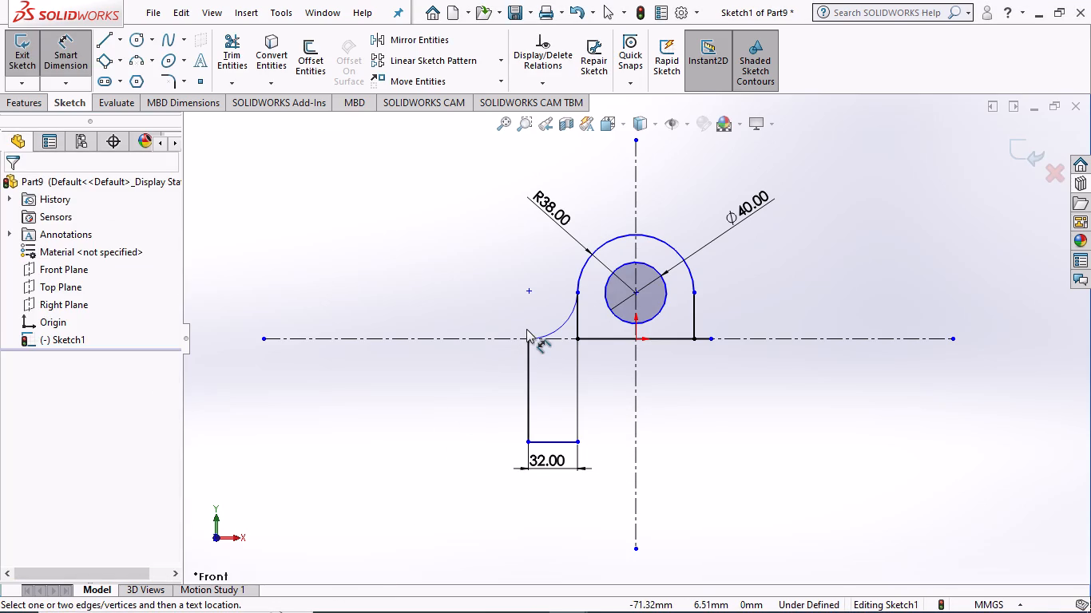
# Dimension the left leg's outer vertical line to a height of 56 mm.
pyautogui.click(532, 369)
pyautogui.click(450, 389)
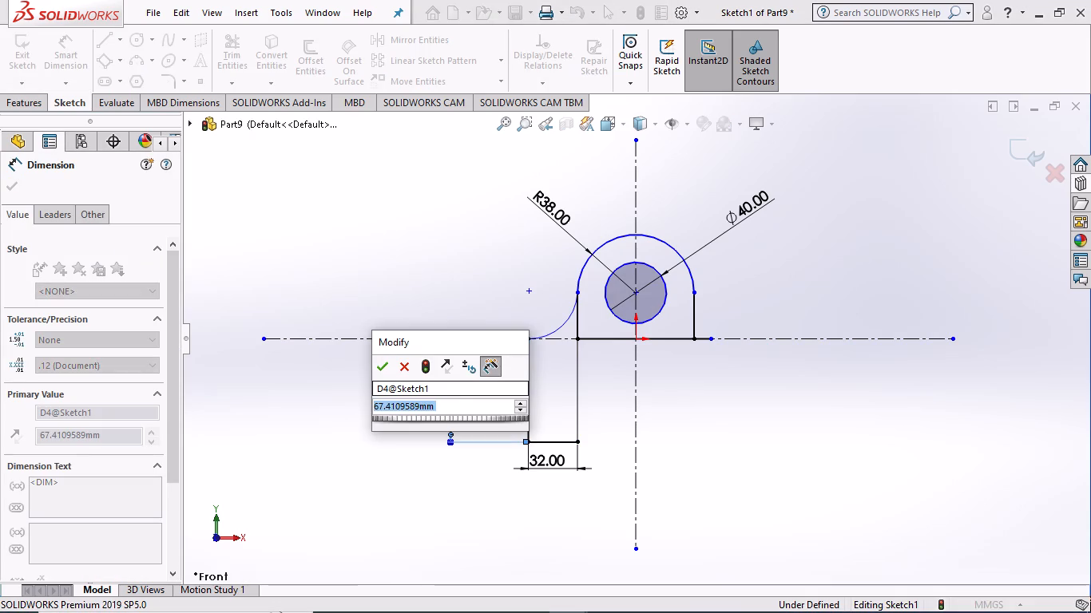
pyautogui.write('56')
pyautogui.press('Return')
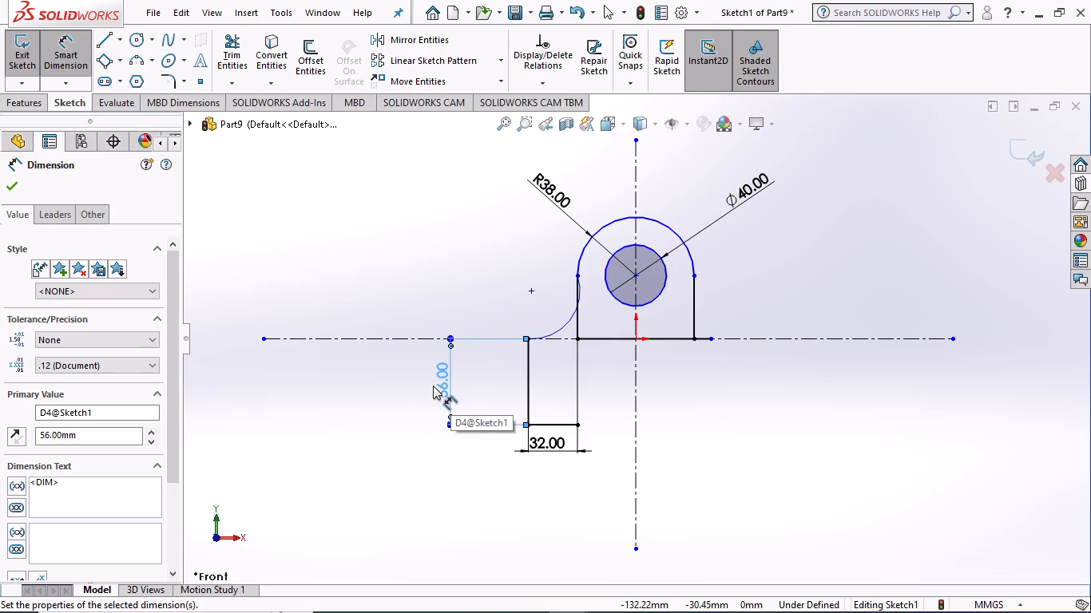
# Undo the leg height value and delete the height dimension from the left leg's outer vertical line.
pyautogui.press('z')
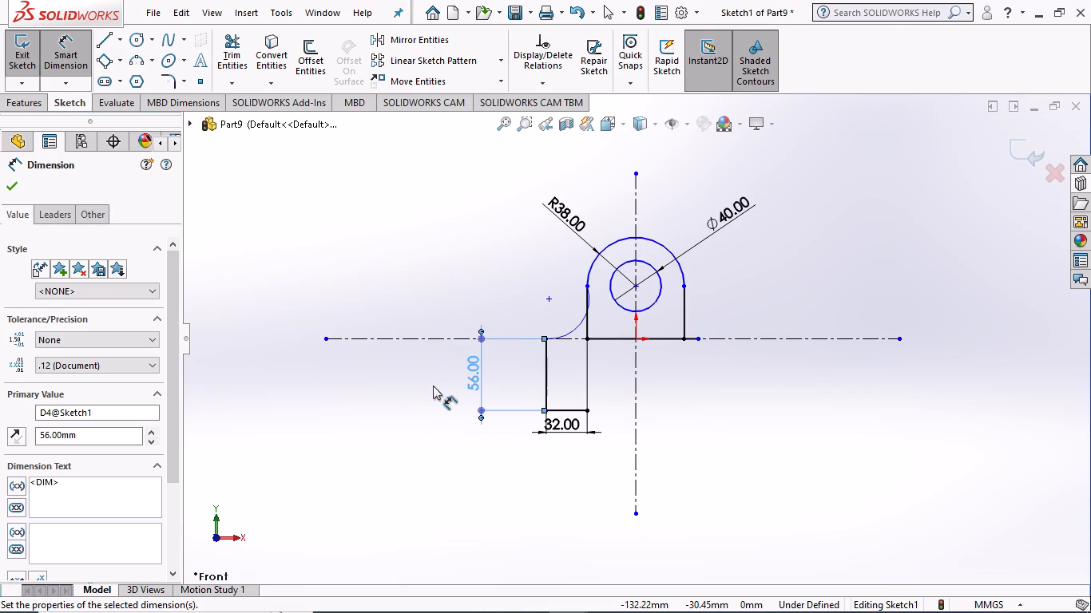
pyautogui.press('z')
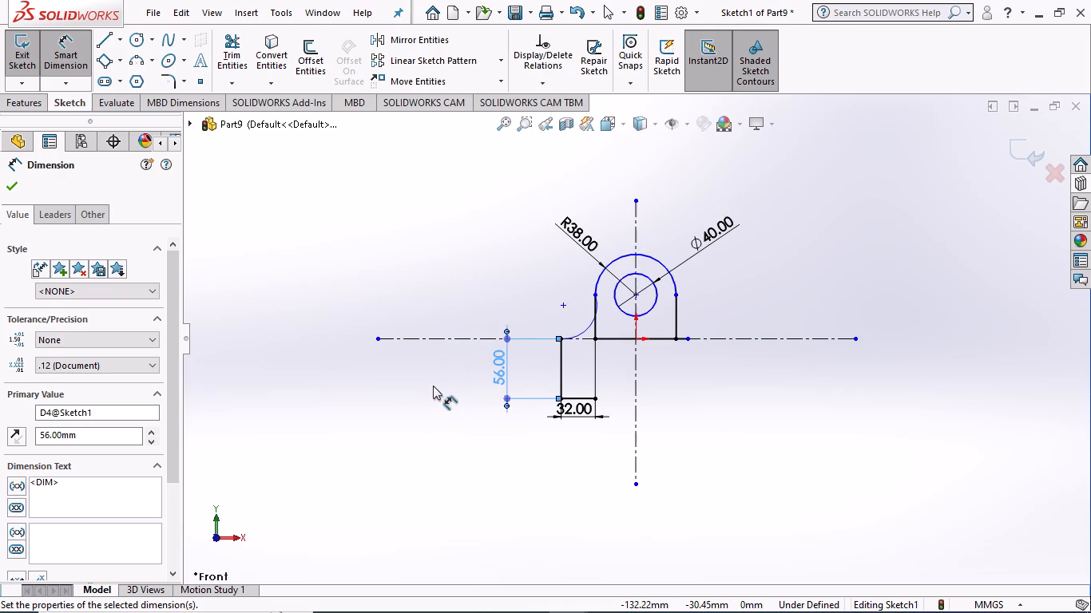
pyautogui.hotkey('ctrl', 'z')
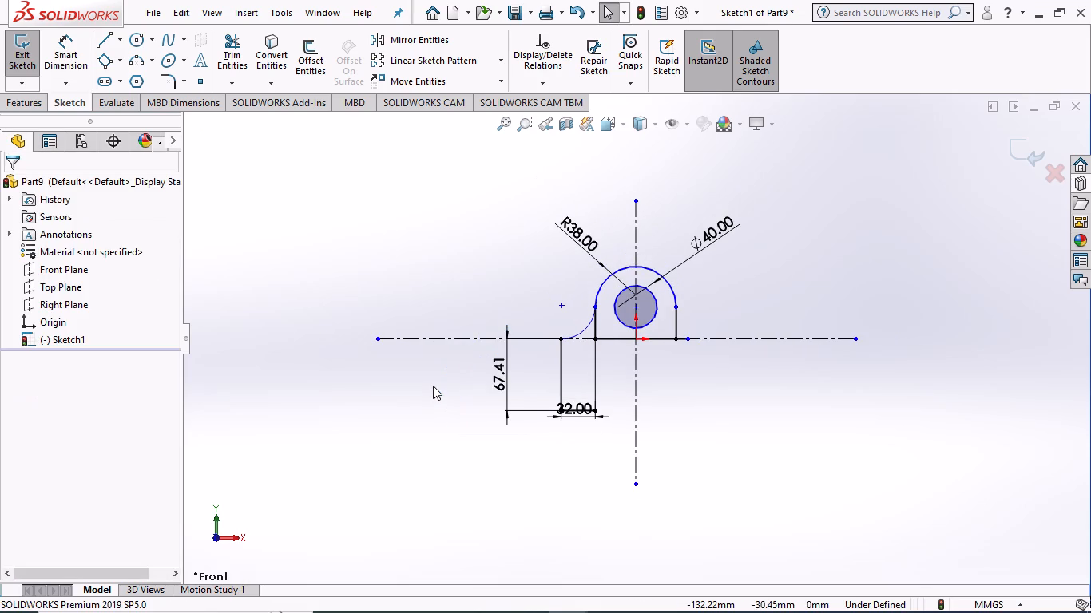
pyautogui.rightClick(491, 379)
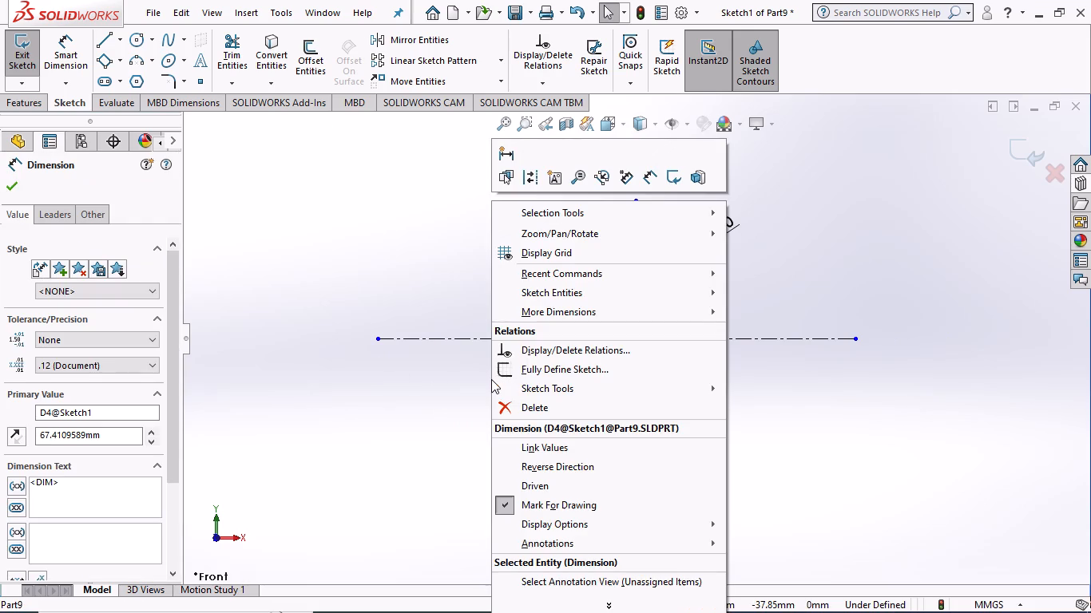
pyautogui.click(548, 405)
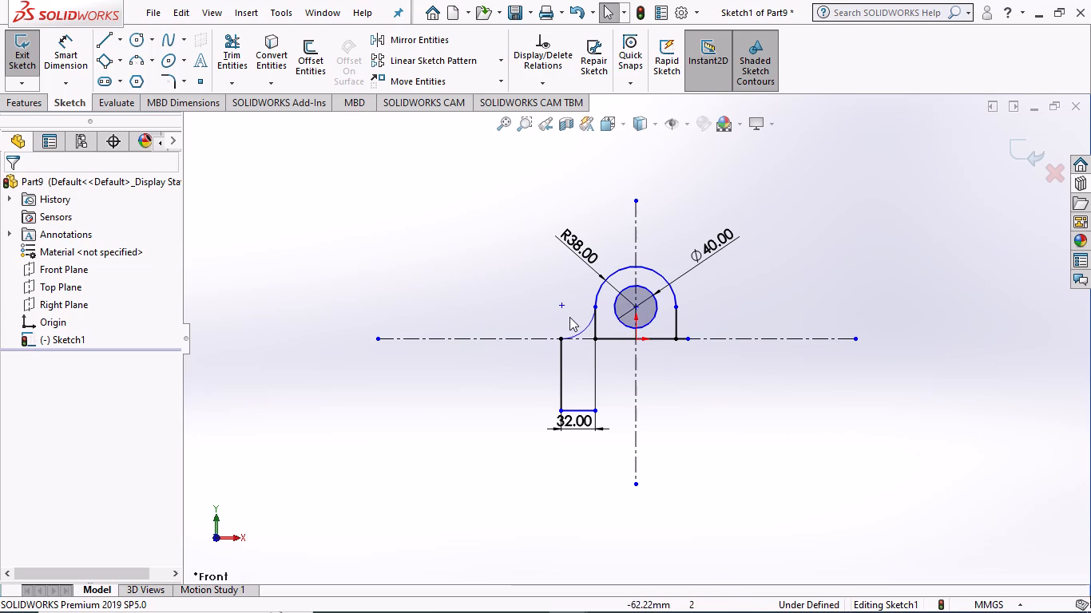
# Examine the concave arc where it meets the left leg and the rounded profile's left vertical line.
pyautogui.scroll(-7, 605, 327)
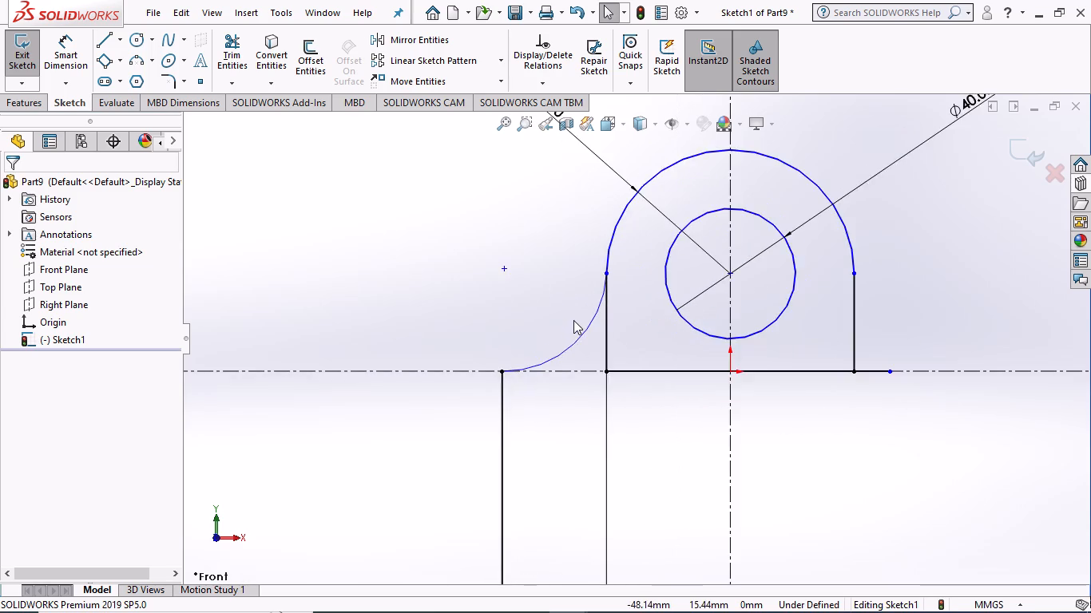
pyautogui.scroll(-5, 577, 318)
pyautogui.scroll(8, 606, 326)
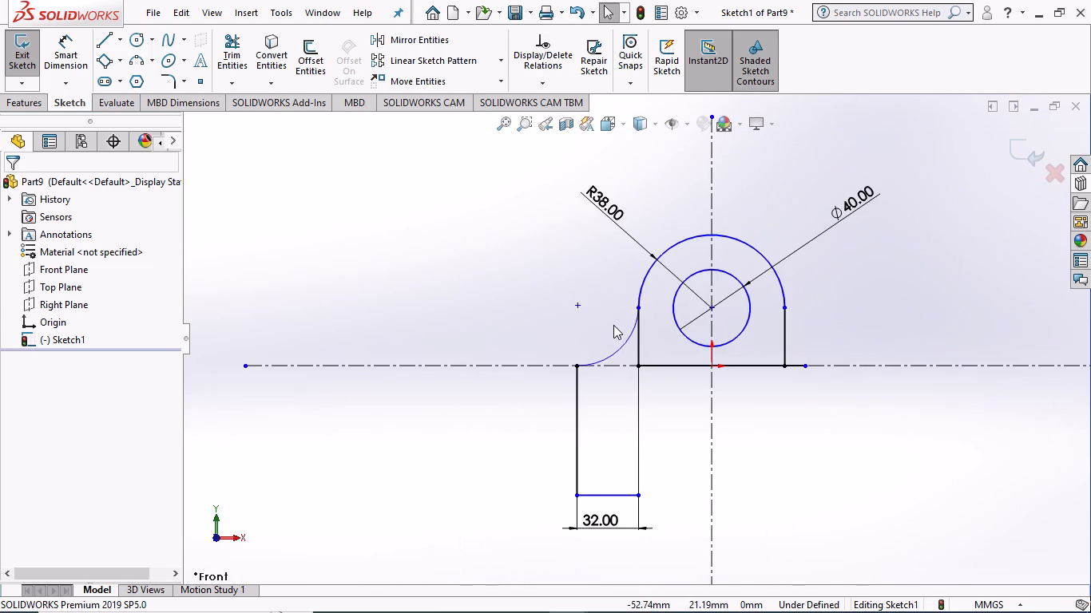
pyautogui.scroll(3, 633, 339)
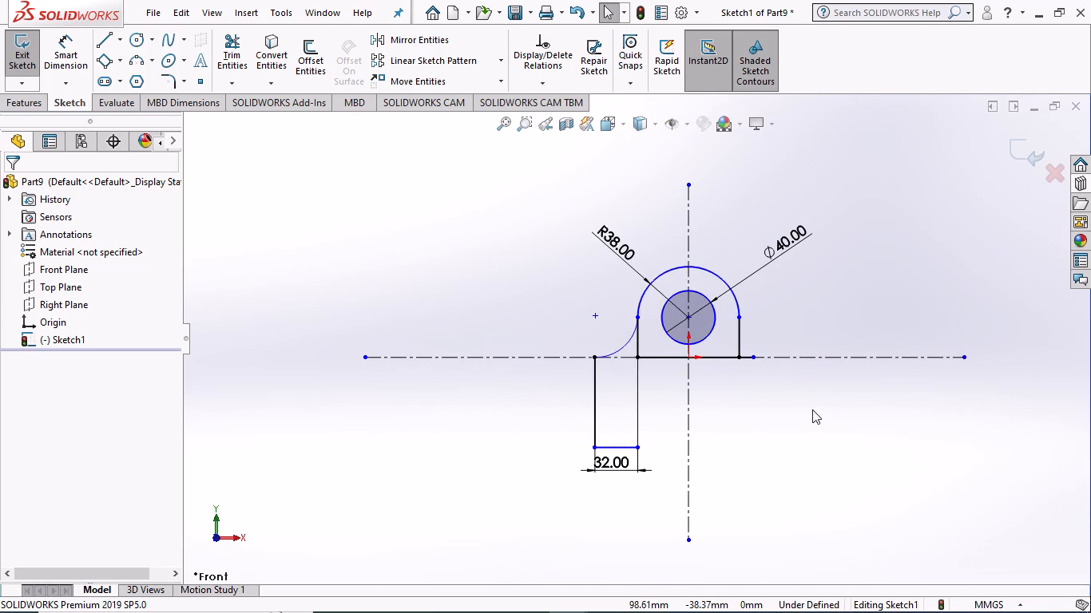
pyautogui.scroll(-1, 677, 585)
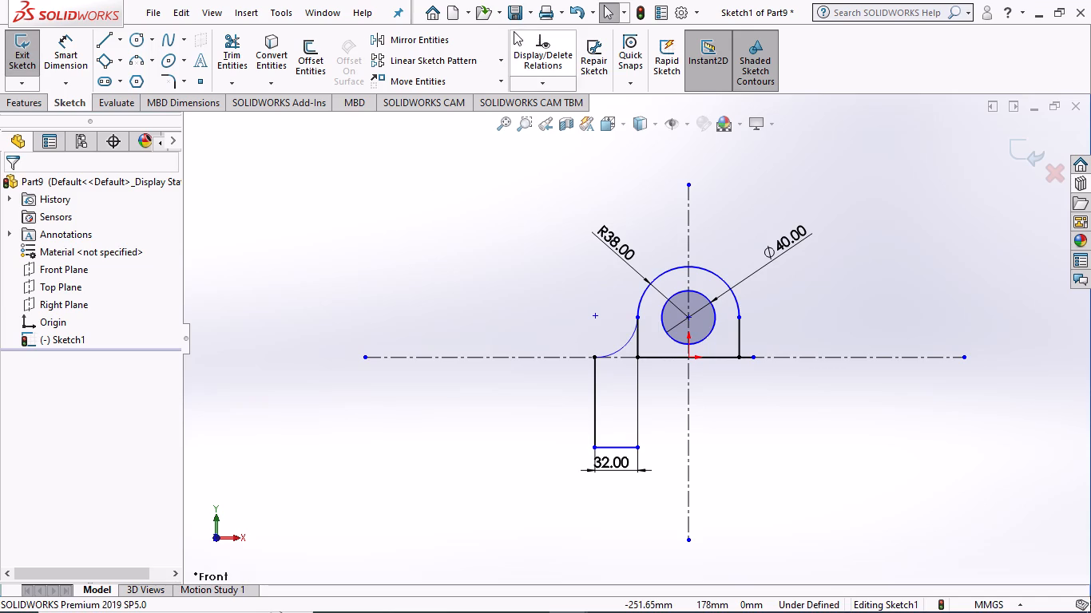
# Mirror the left leg's three lines and the concave arc above it about the vertical centerline.
pyautogui.click(425, 37)
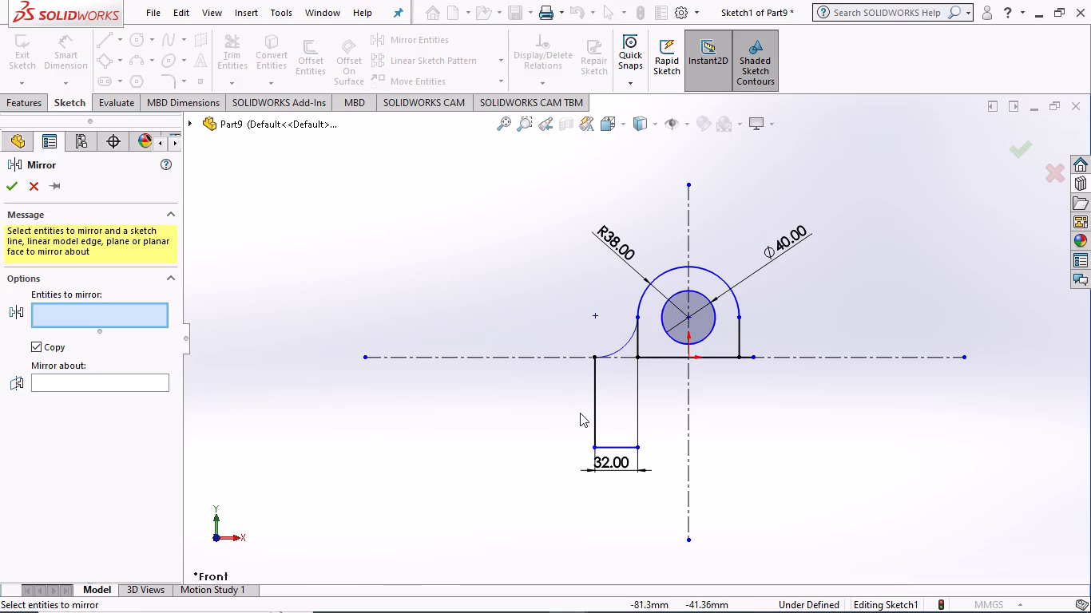
pyautogui.click(592, 398)
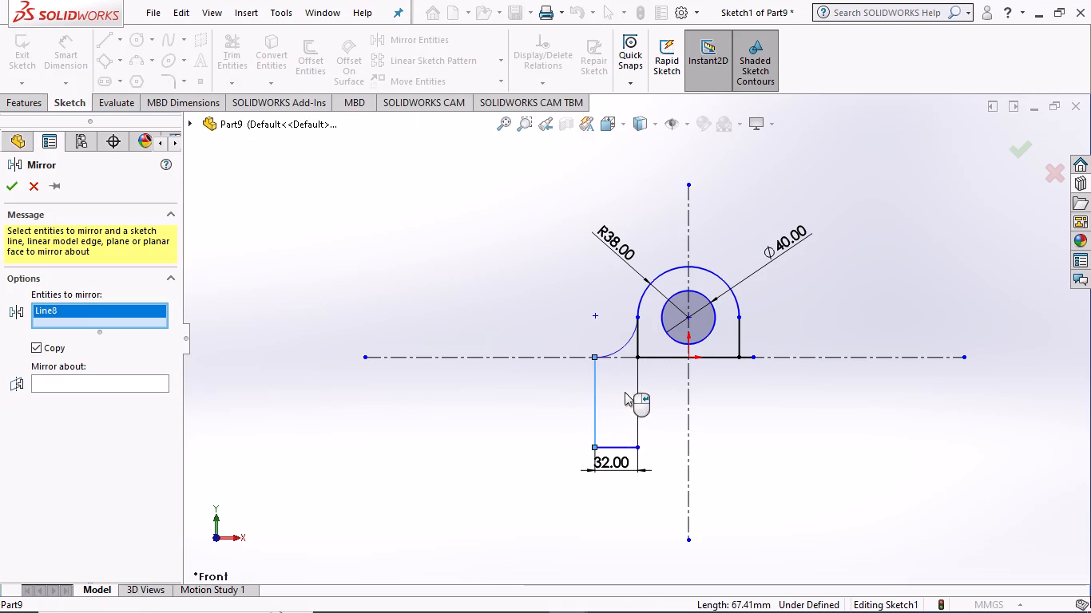
pyautogui.click(638, 388)
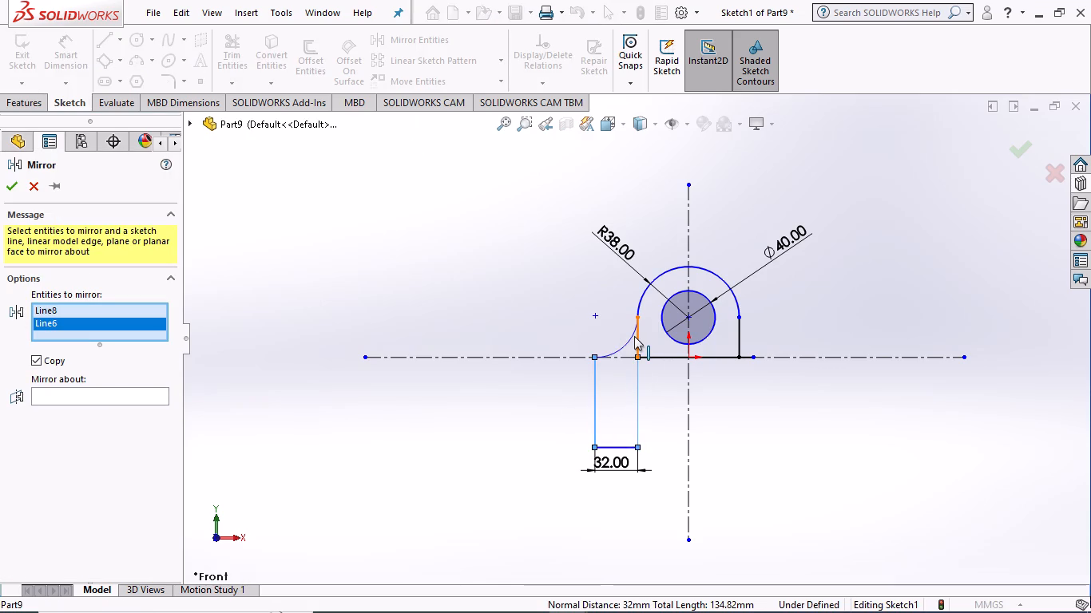
pyautogui.click(605, 444)
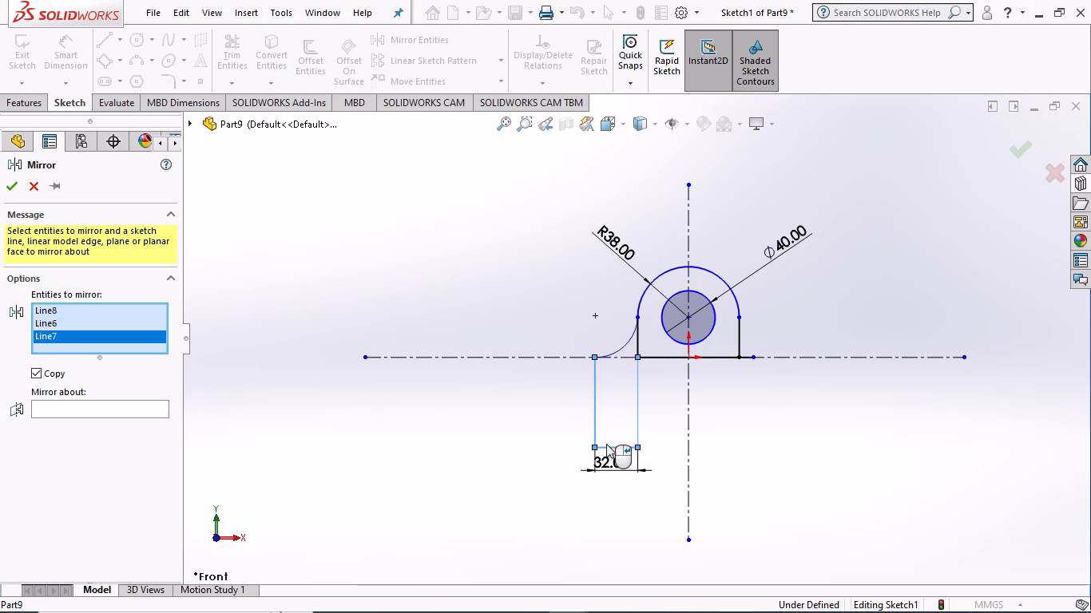
pyautogui.click(63, 407)
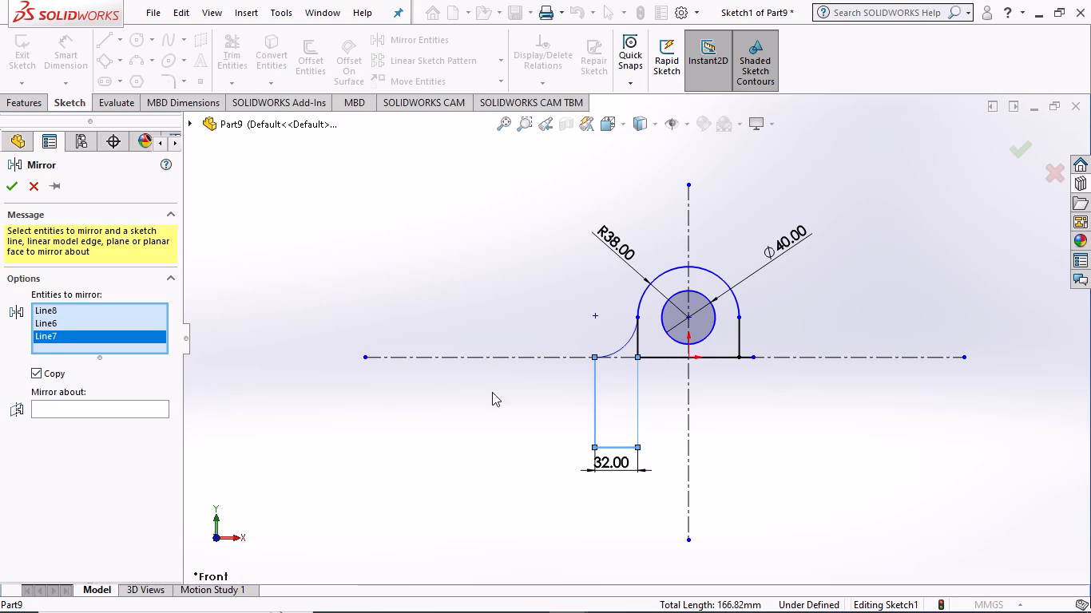
pyautogui.click(689, 395)
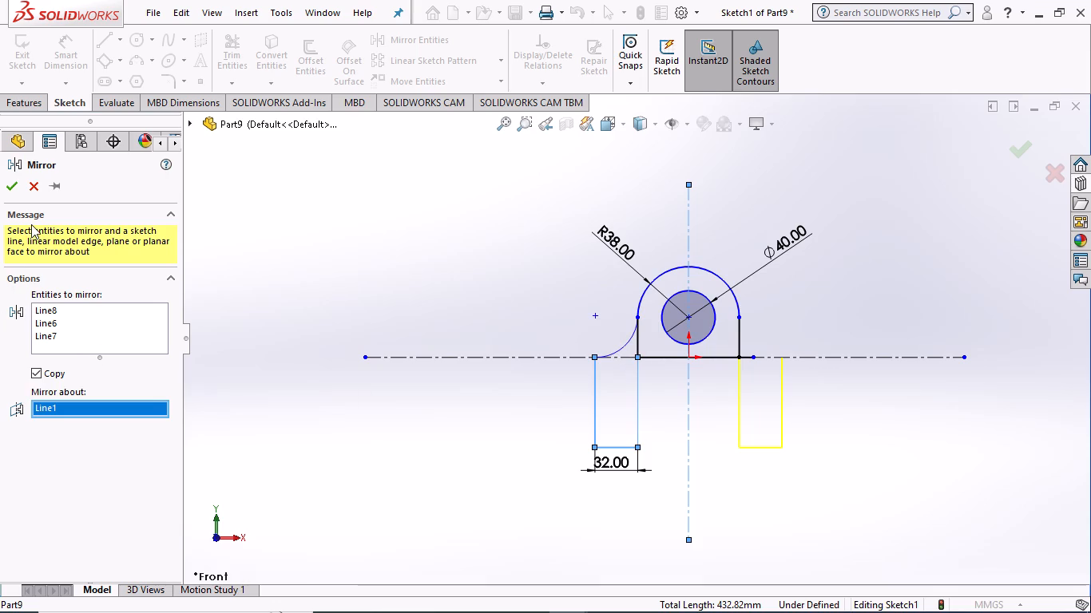
pyautogui.click(68, 346)
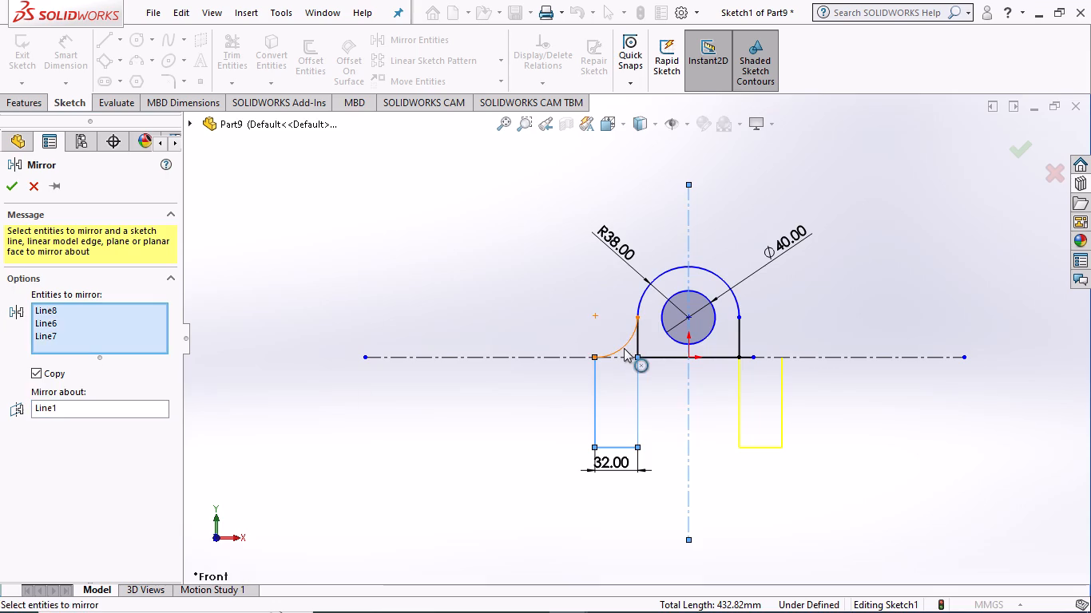
pyautogui.click(624, 348)
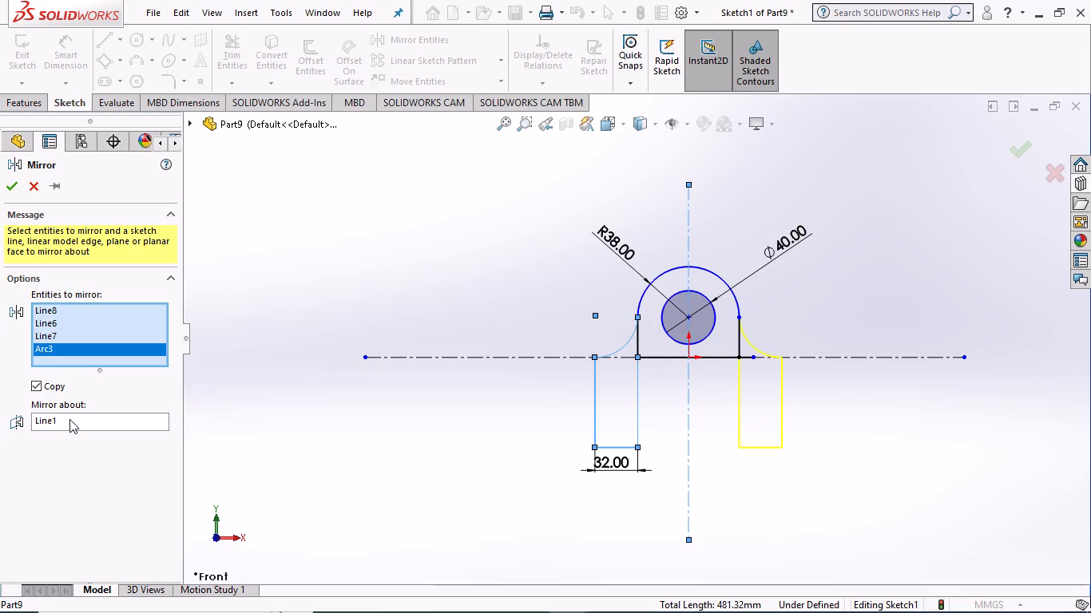
pyautogui.click(69, 419)
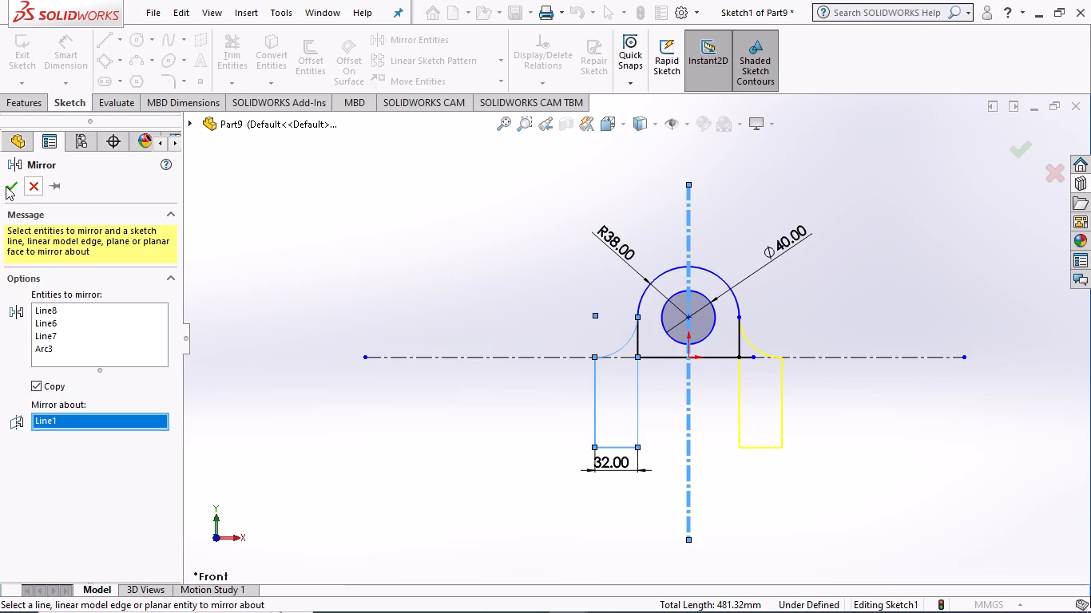
pyautogui.click(5, 186)
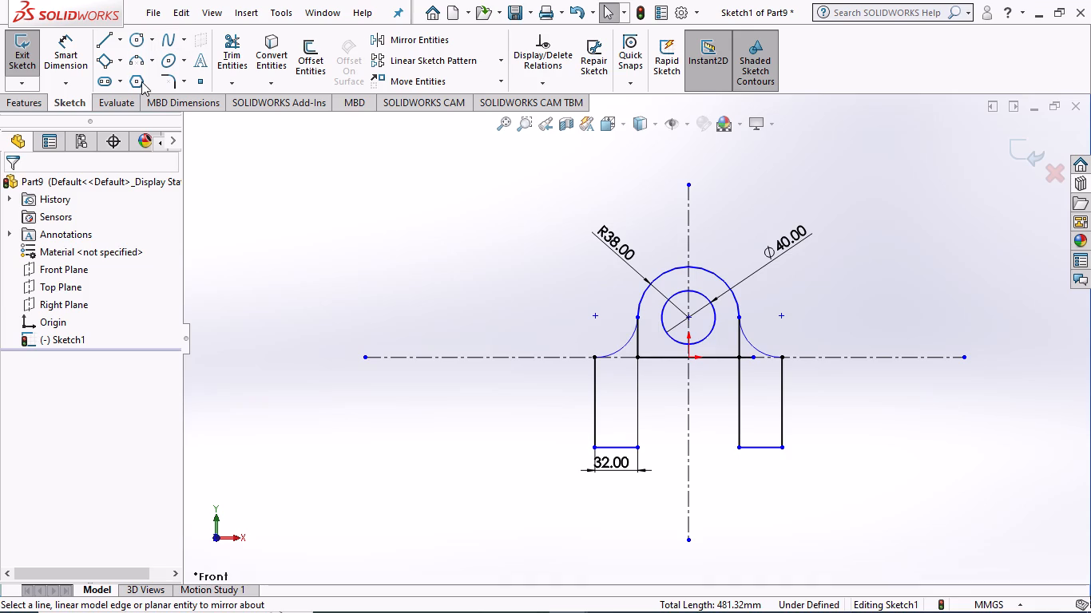
# Sketch a narrow three-line strip about 67 mm tall and 5 mm wide below the horizontal base line, between the left leg and the vertical centerline.
pyautogui.click(104, 37)
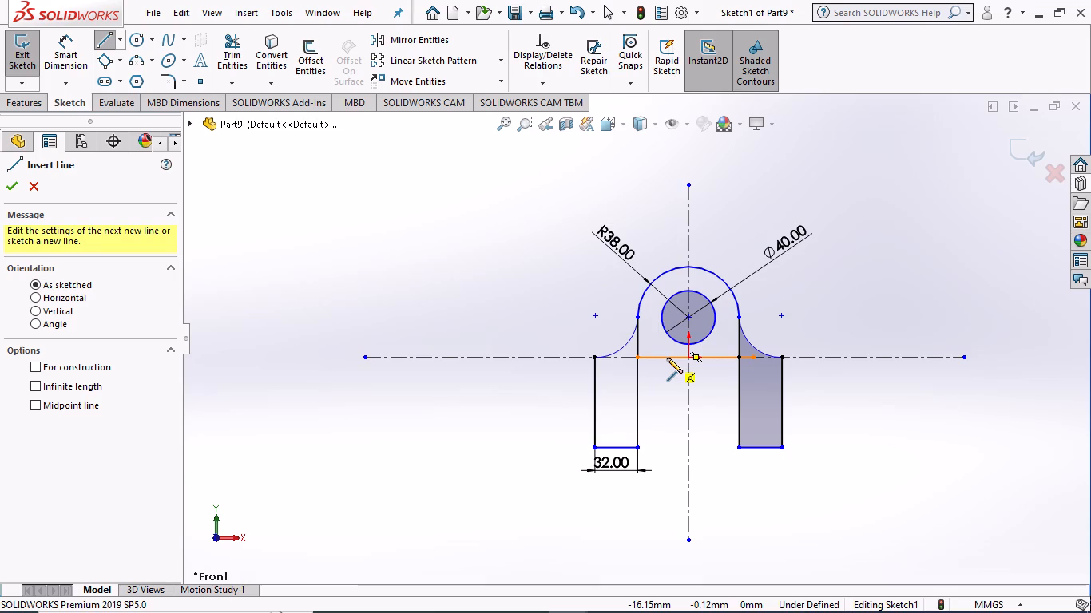
pyautogui.click(667, 358)
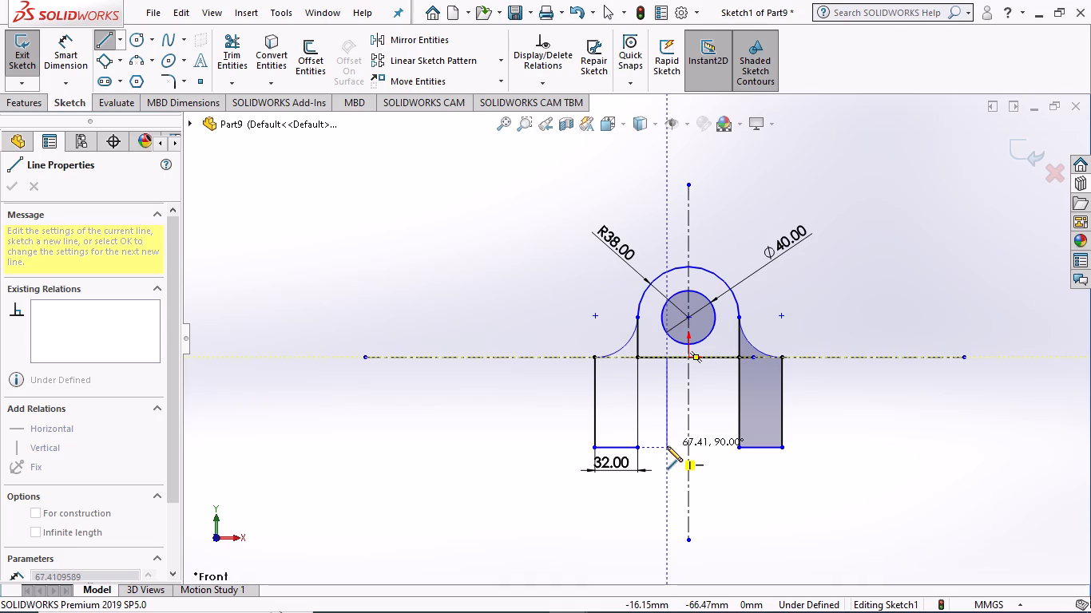
pyautogui.click(667, 446)
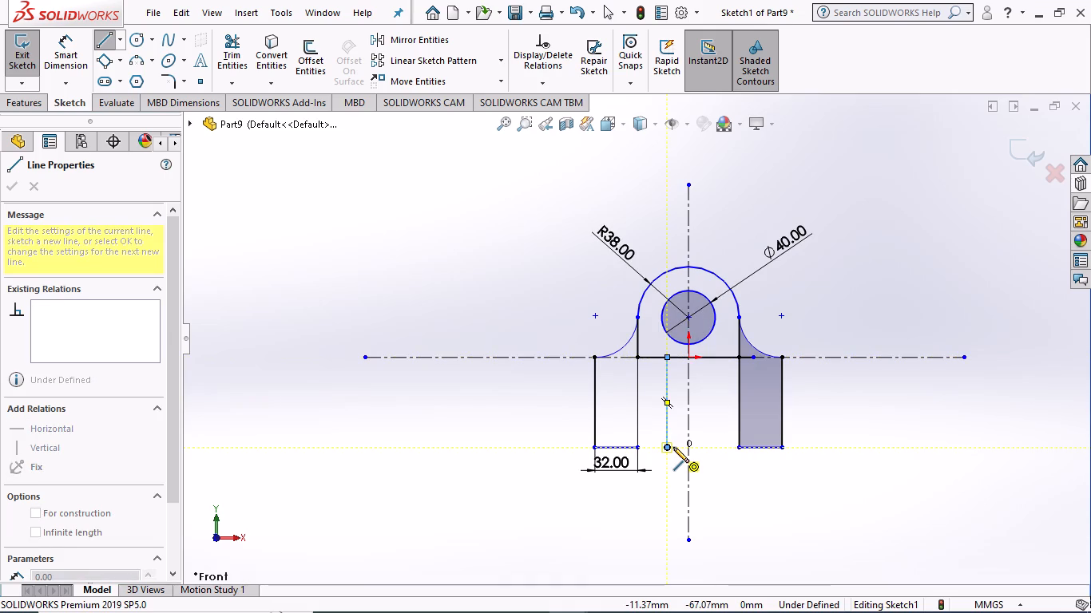
pyautogui.click(674, 447)
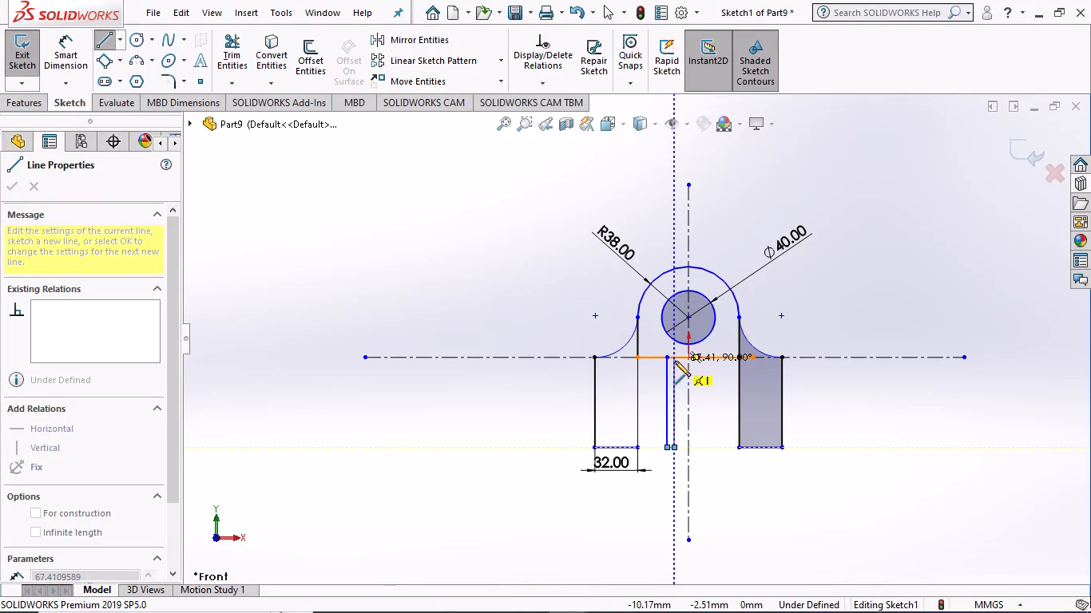
pyautogui.click(674, 358)
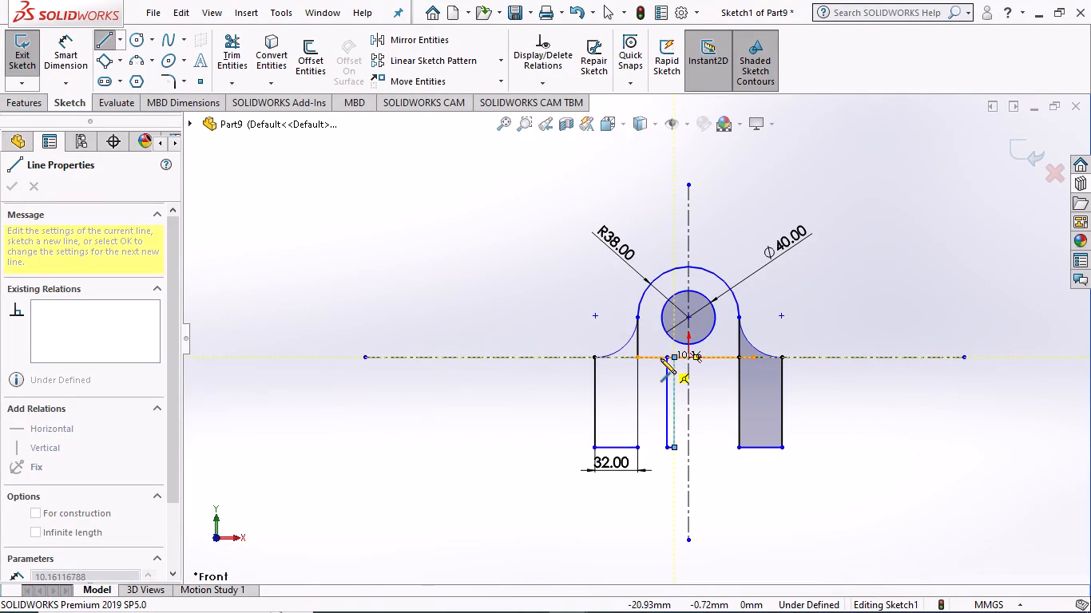
pyautogui.press('Escape')
pyautogui.press('Escape')
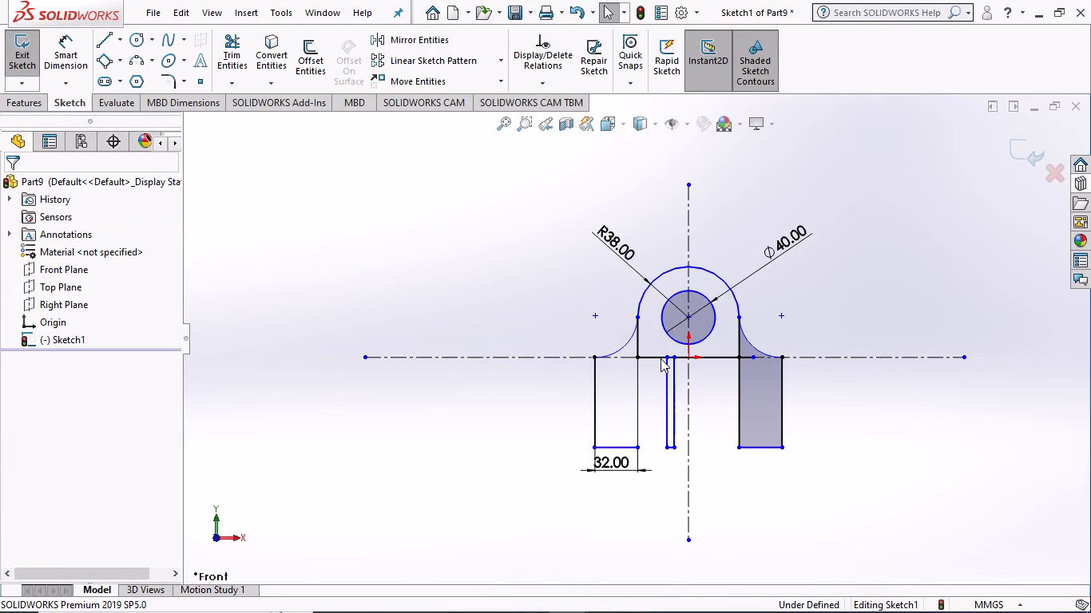
# Dimension the gap between the left leg's lower inner corner and the strip's nearest lower corner to 18 mm.
pyautogui.click(52, 63)
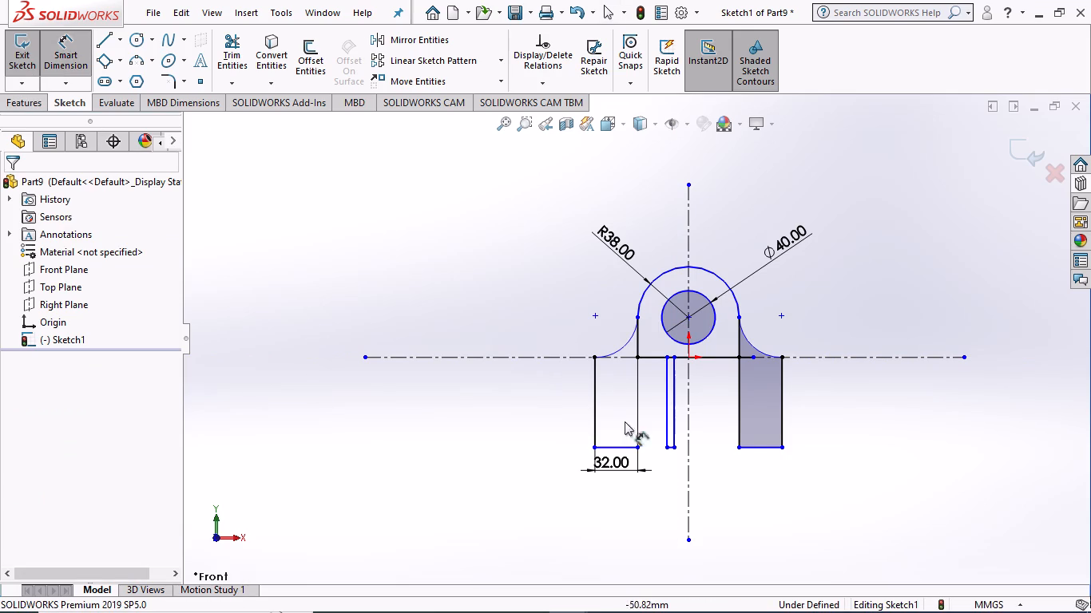
pyautogui.click(666, 449)
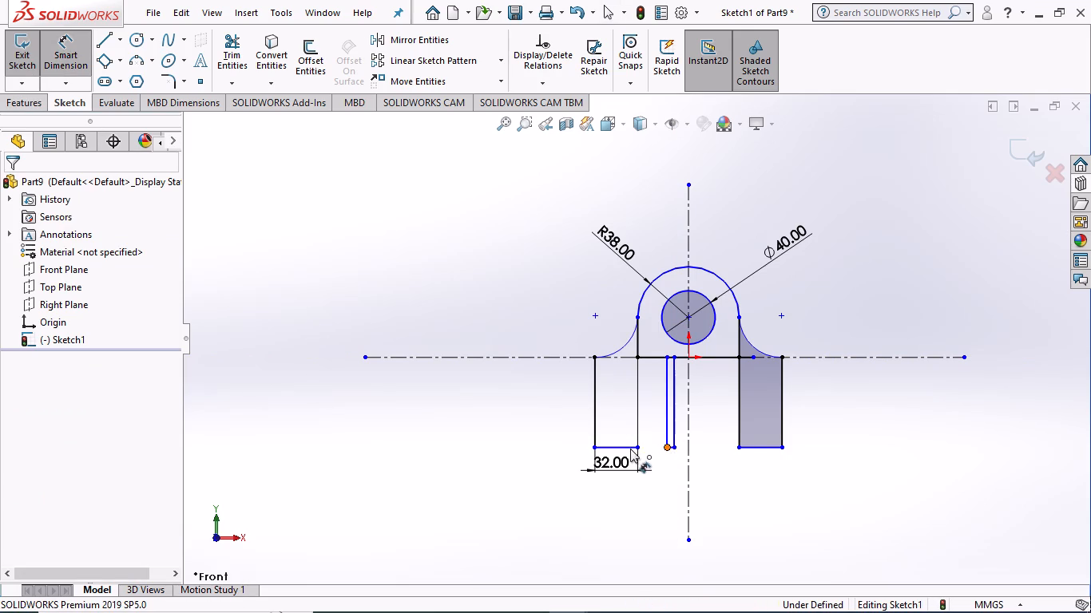
pyautogui.click(637, 446)
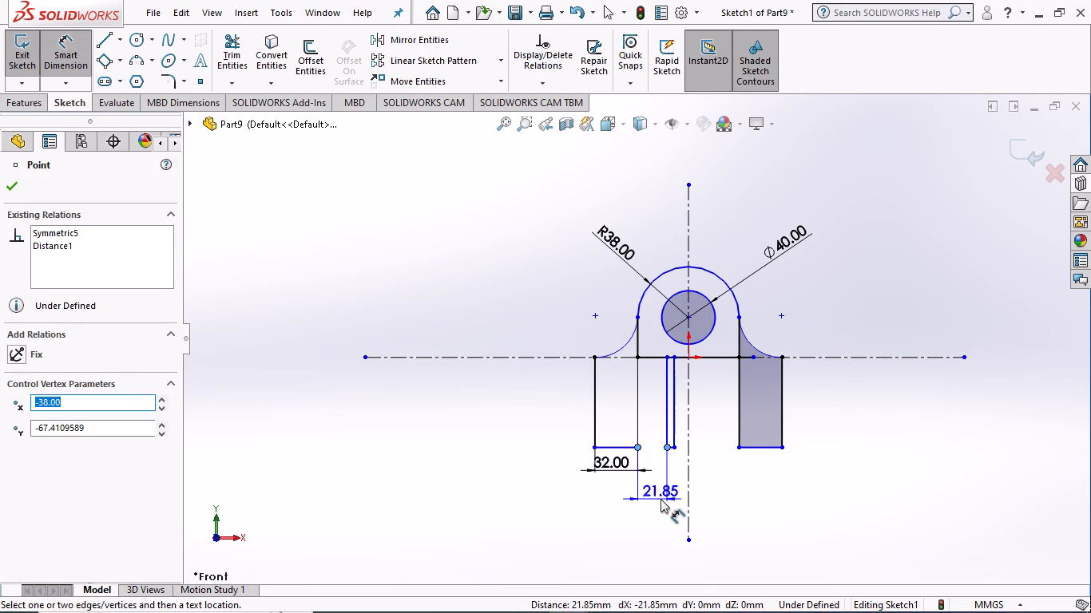
pyautogui.click(656, 504)
pyautogui.press('1')
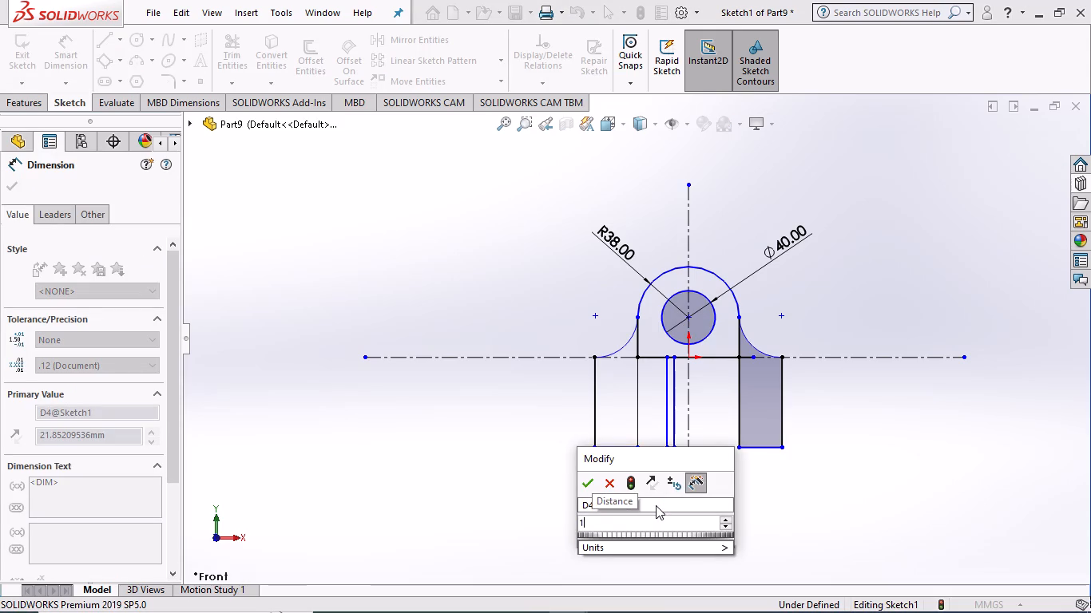
pyautogui.press('8')
pyautogui.press('Return')
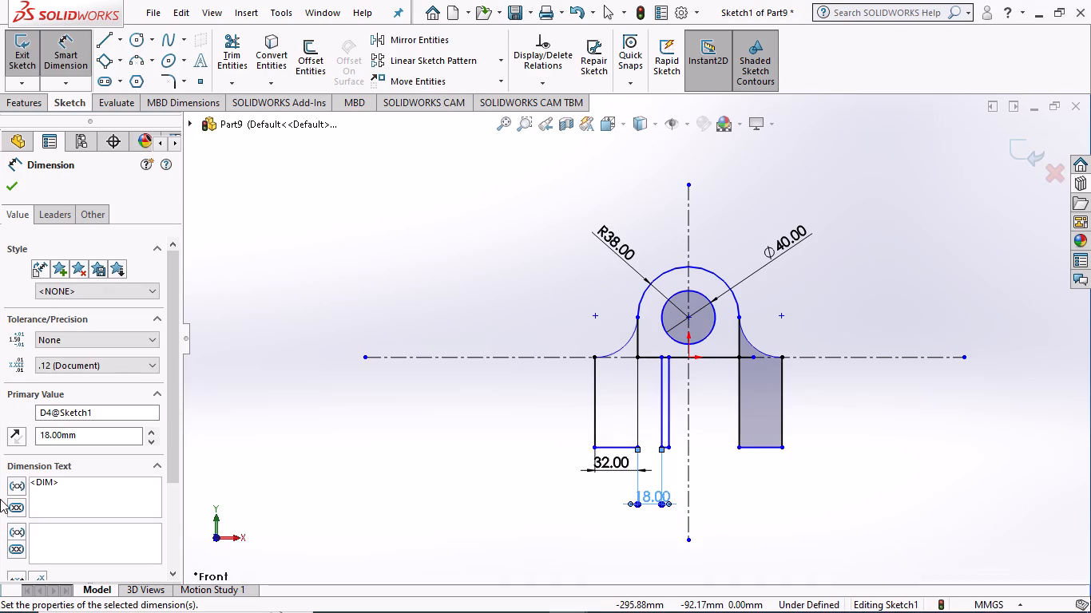
pyautogui.click(388, 472)
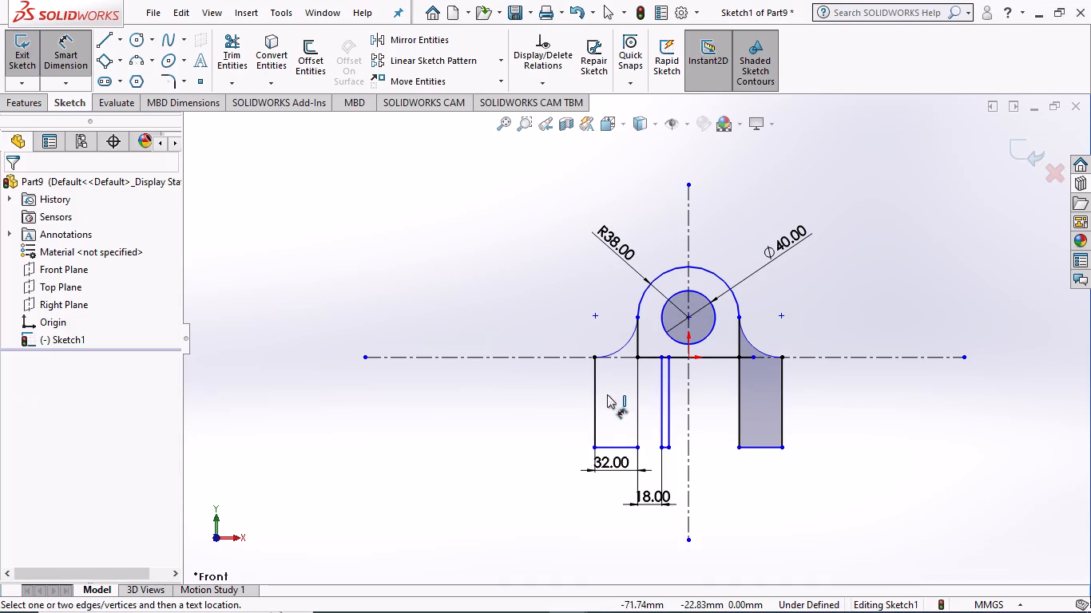
# Dimension the narrow strip's bottom line to a width of 4 mm.
pyautogui.scroll(-5, 667, 448)
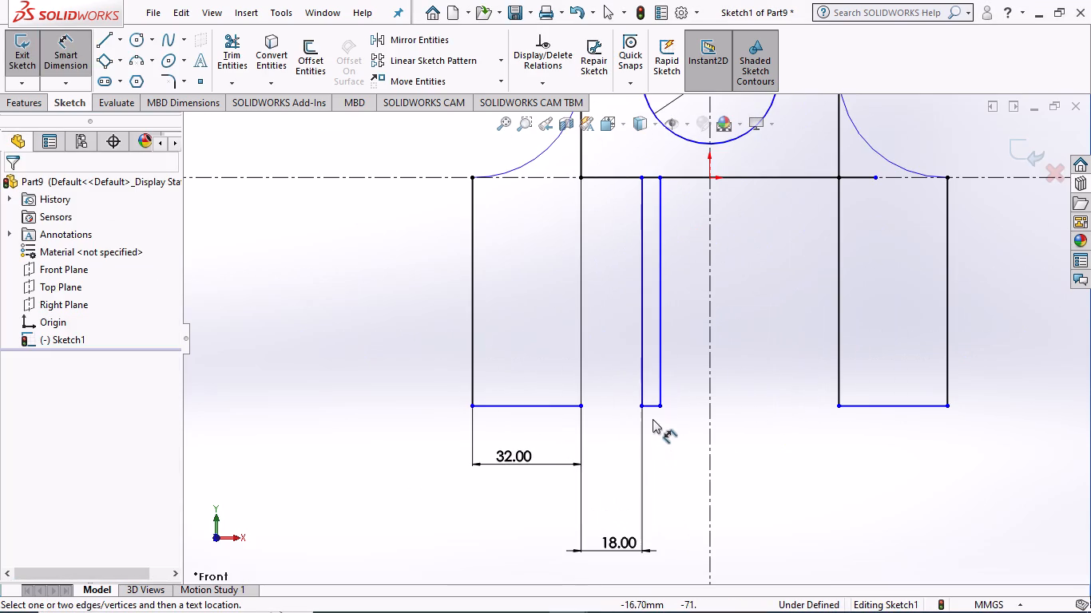
pyautogui.click(651, 405)
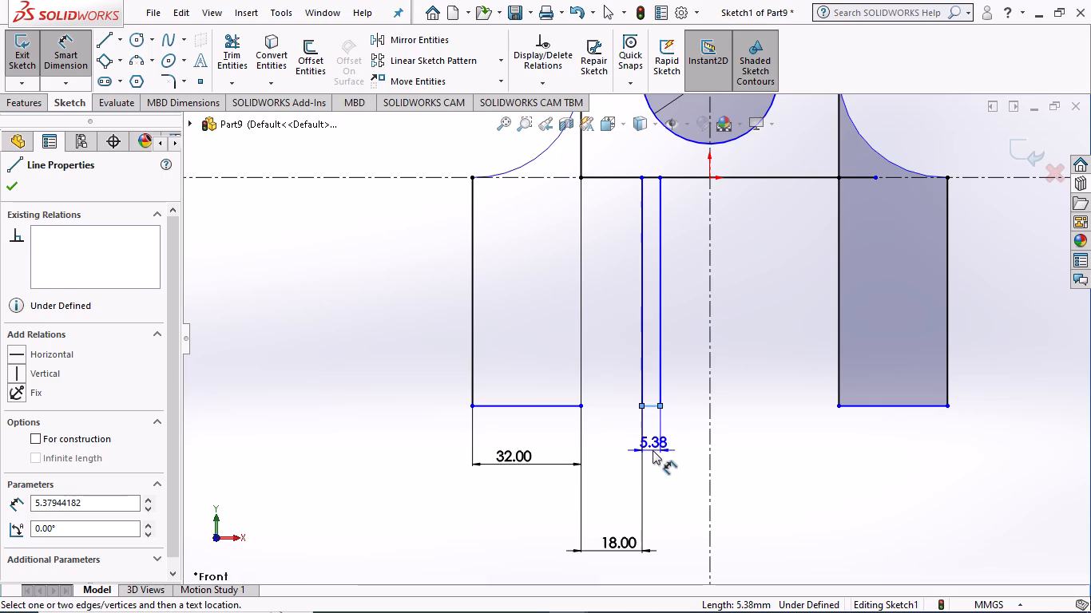
pyautogui.click(653, 450)
pyautogui.press('4')
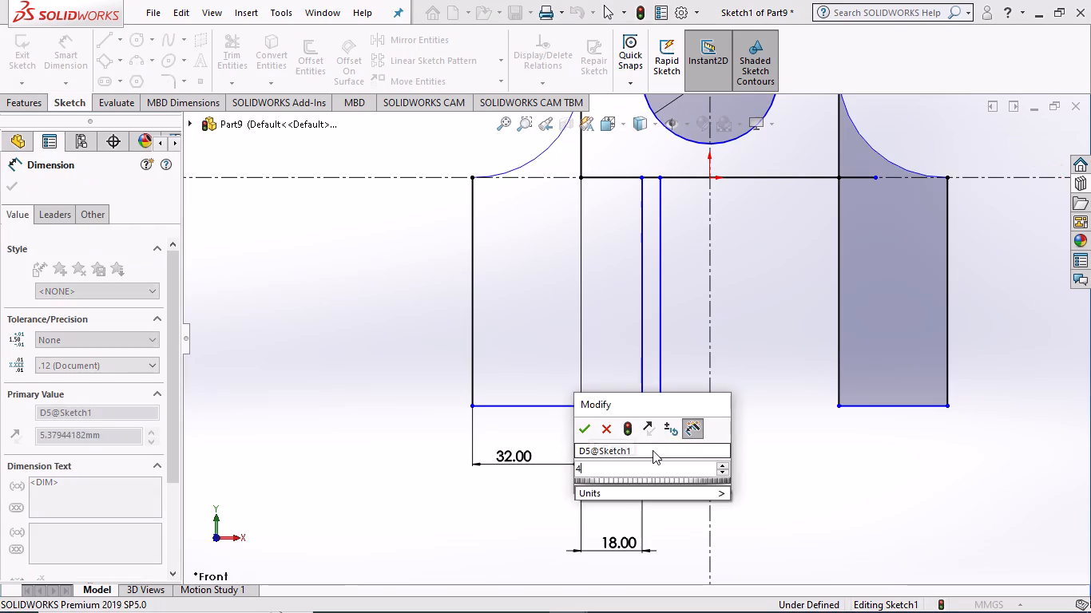
pyautogui.press('Return')
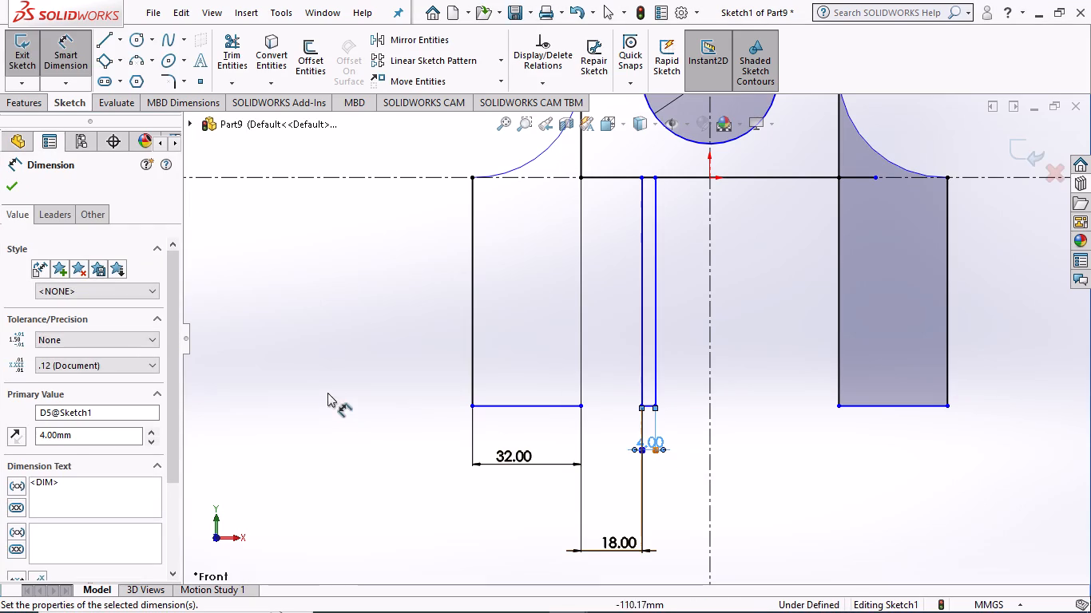
pyautogui.click(330, 362)
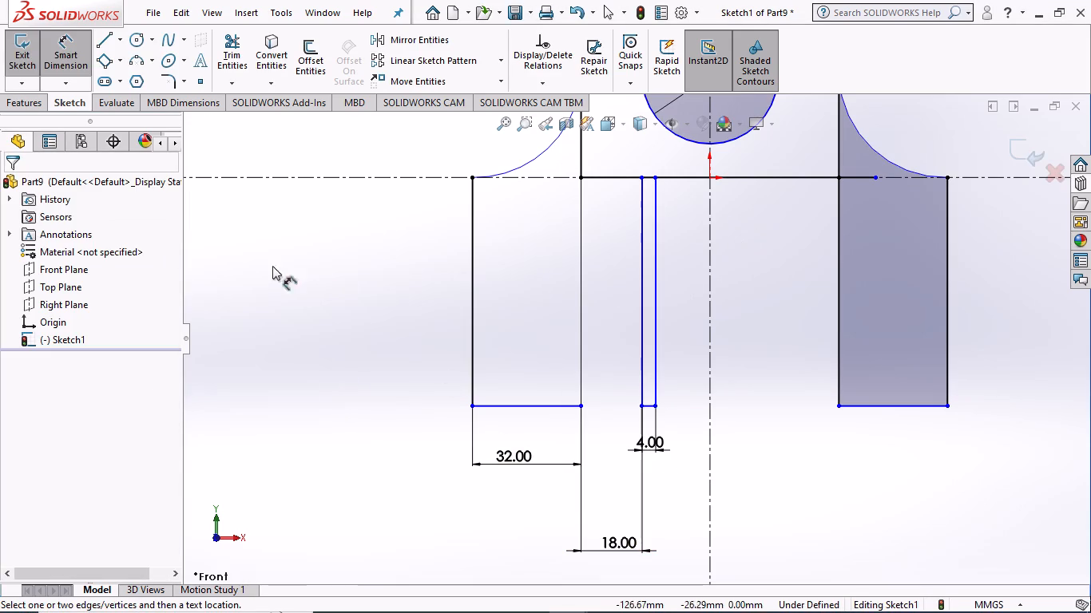
pyautogui.scroll(7, 635, 246)
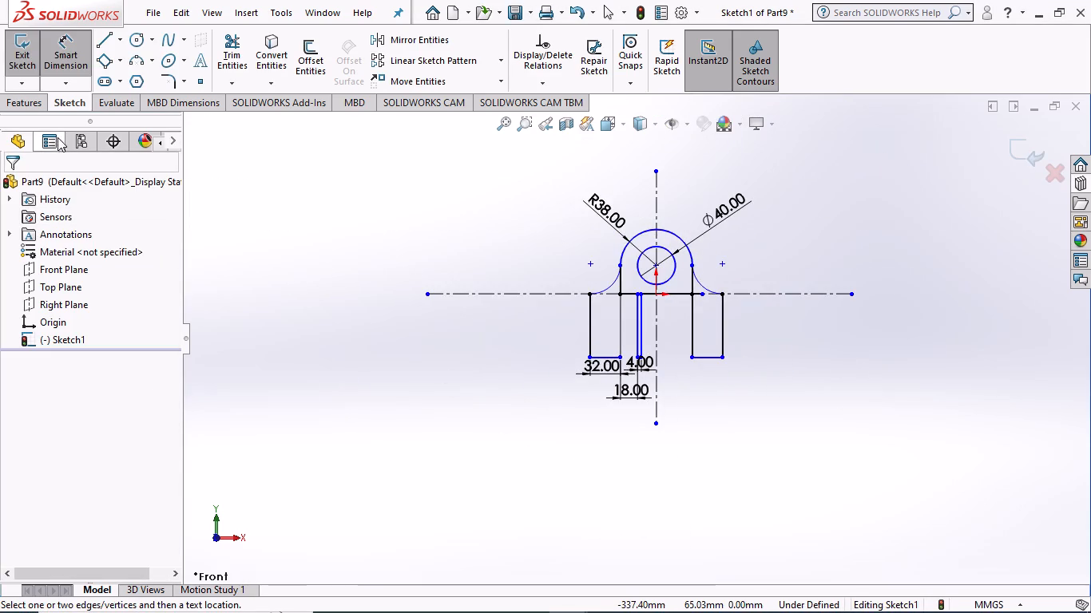
pyautogui.click(54, 65)
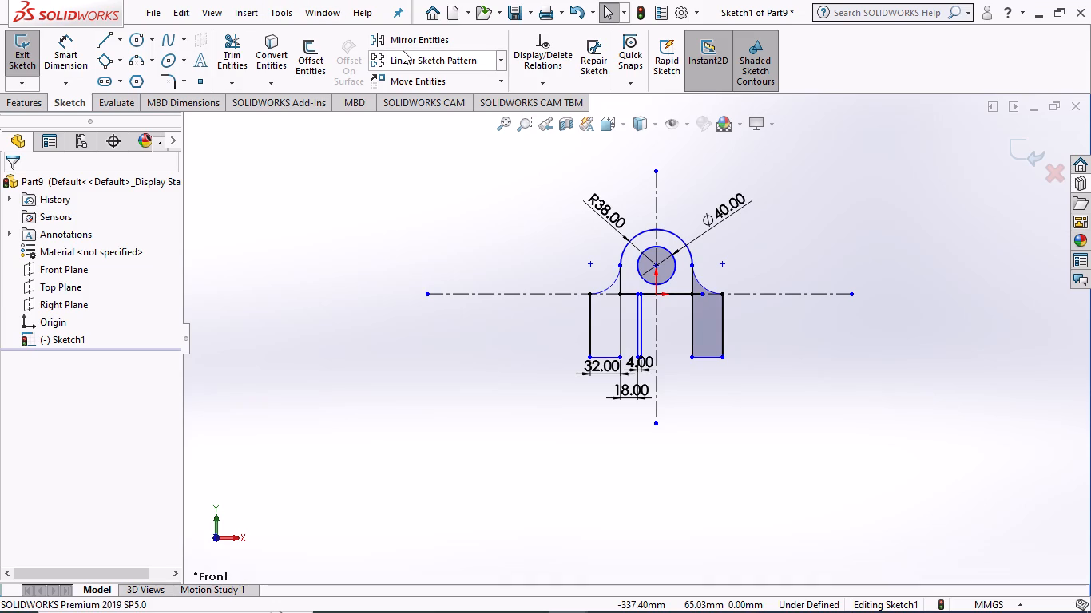
# Mirror the narrow strip's two vertical lines about the vertical centerline.
pyautogui.click(403, 39)
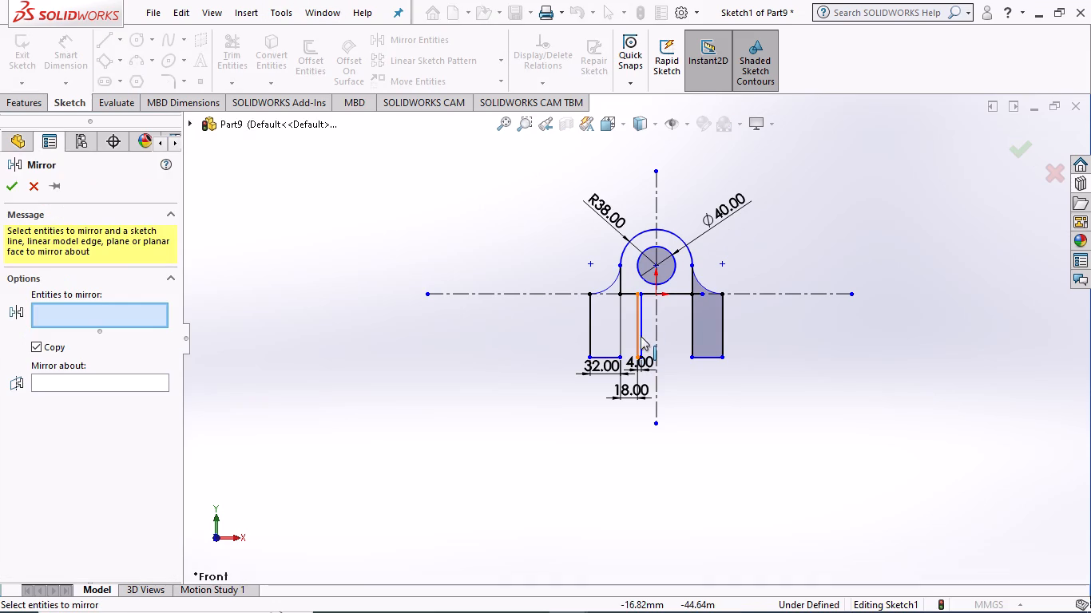
pyautogui.click(637, 336)
pyautogui.click(642, 333)
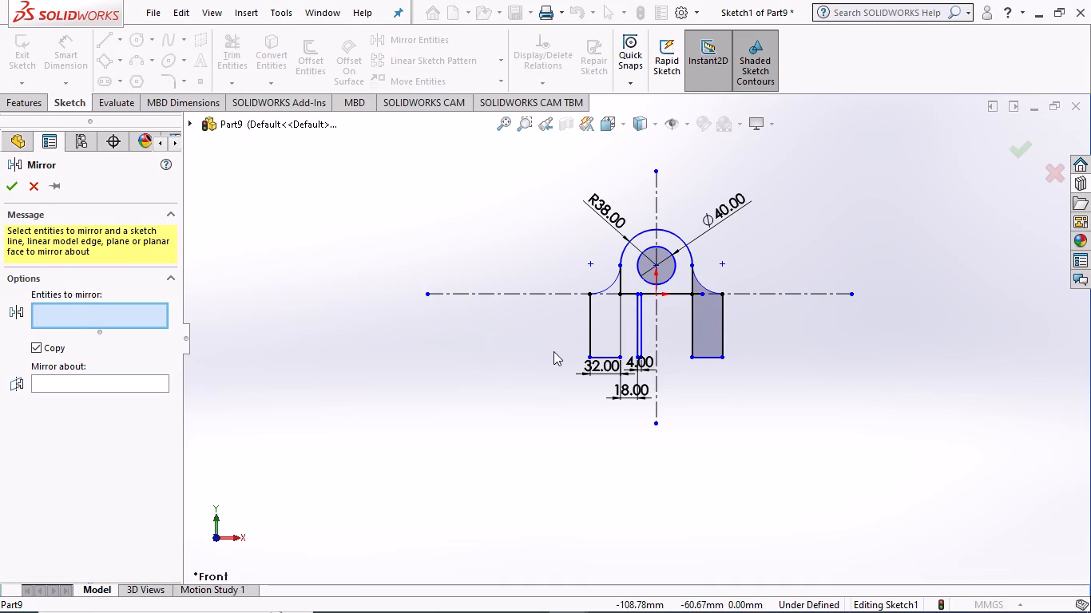
pyautogui.click(639, 330)
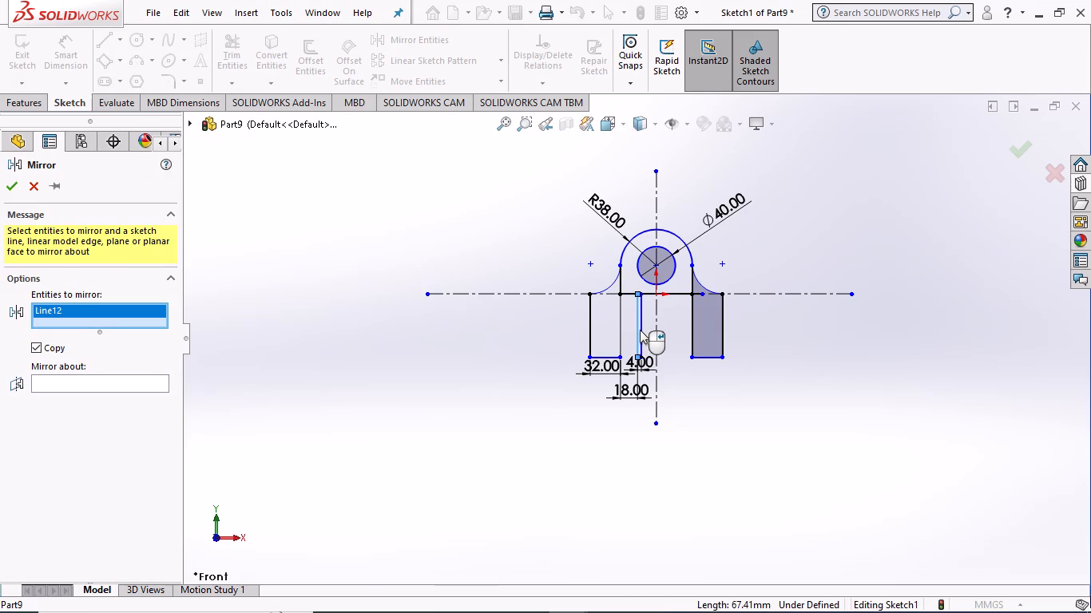
pyautogui.click(641, 327)
pyautogui.click(638, 327)
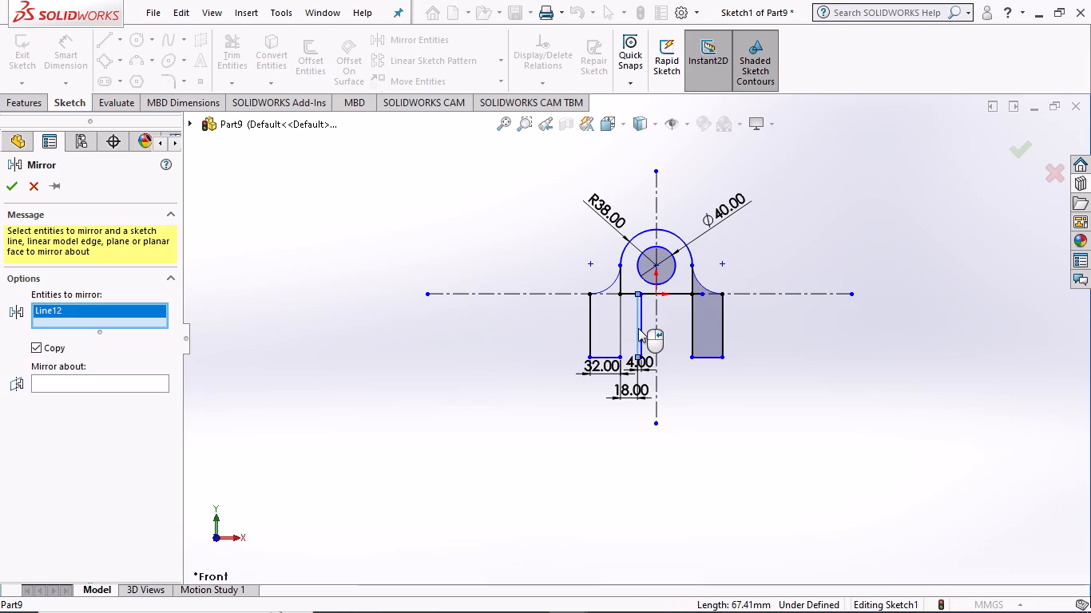
pyautogui.scroll(-3, 638, 328)
pyautogui.click(645, 326)
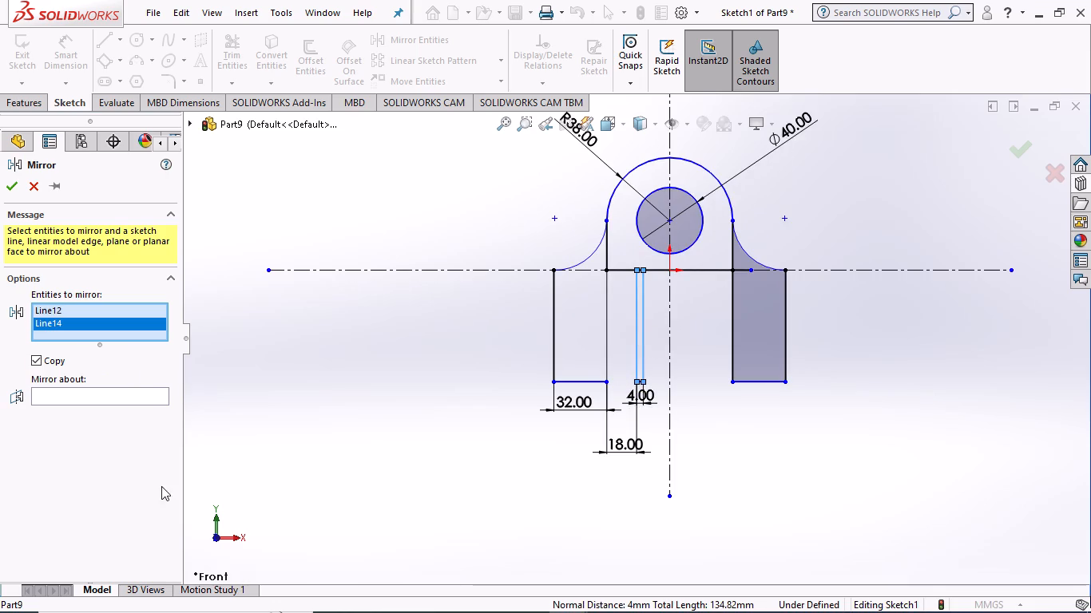
pyautogui.click(141, 390)
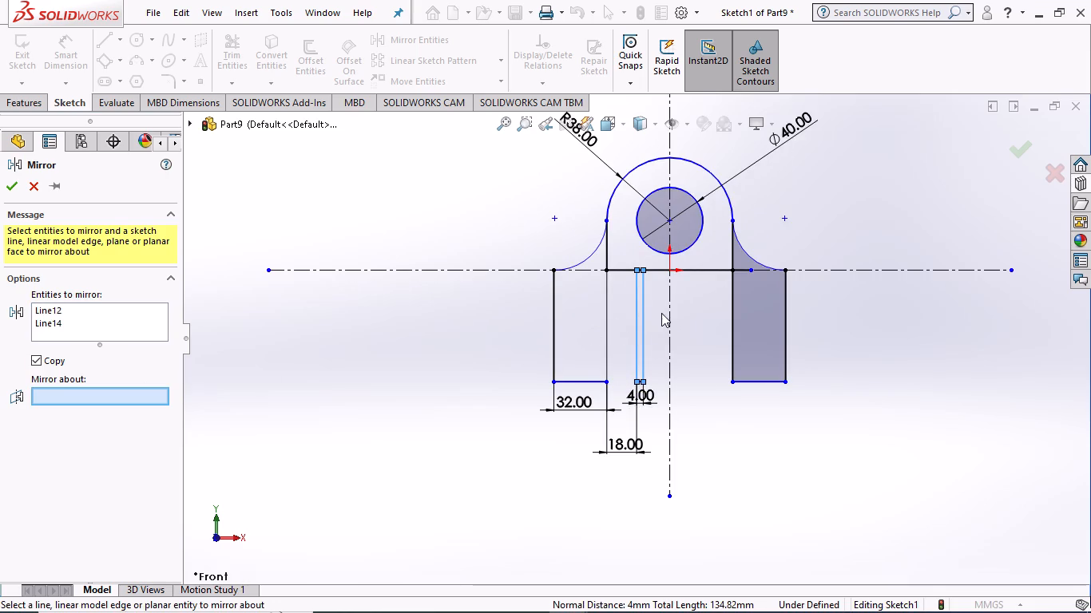
pyautogui.click(666, 313)
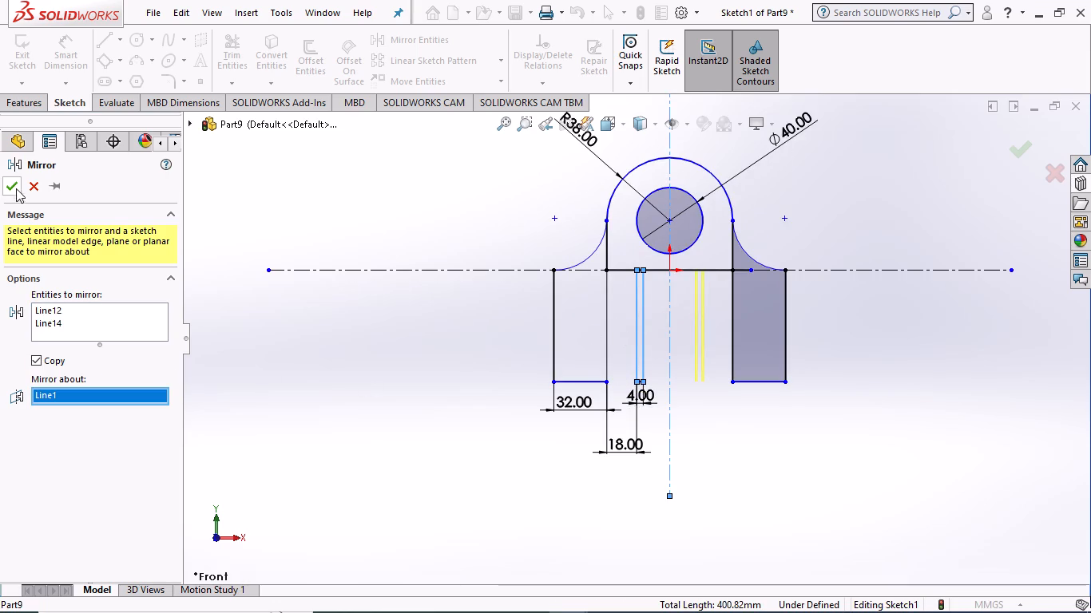
pyautogui.click(14, 184)
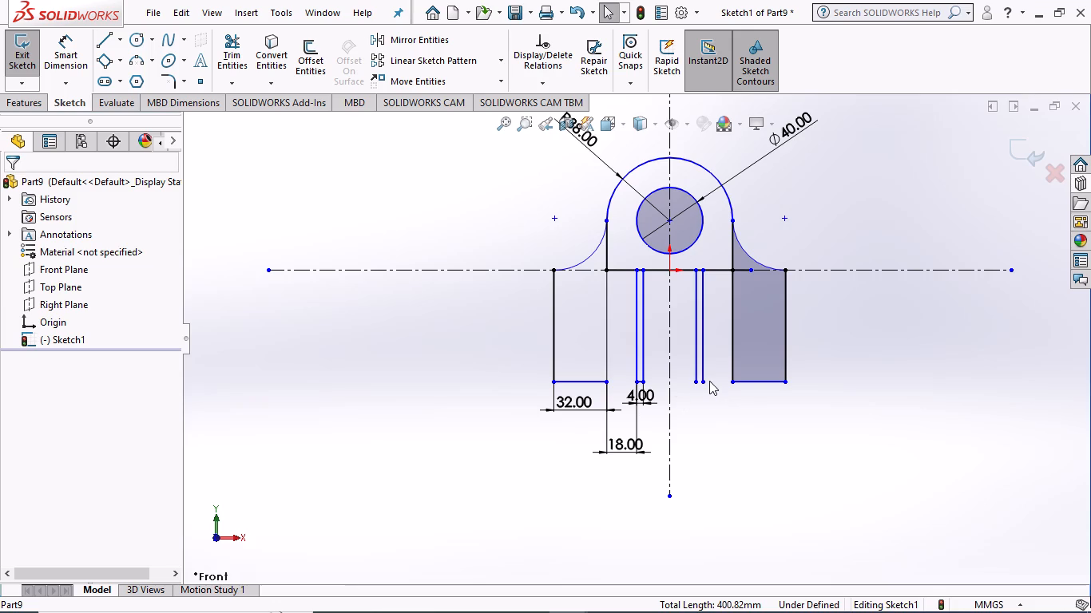
# Close the bottom of the mirrored strip with a 4 mm horizontal line between its two lower endpoints.
pyautogui.scroll(-3, 634, 388)
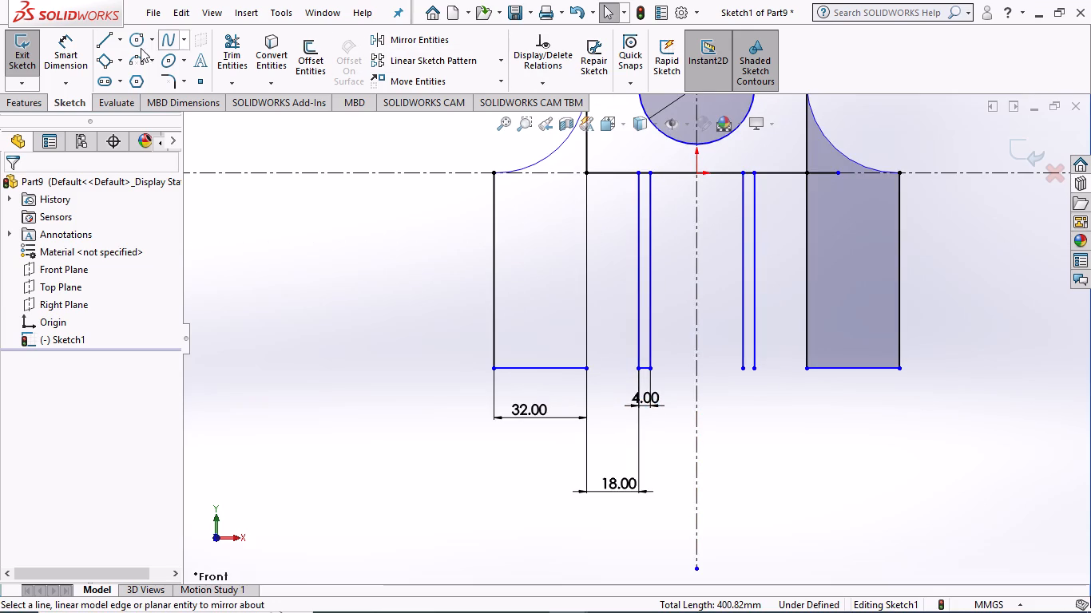
pyautogui.click(98, 48)
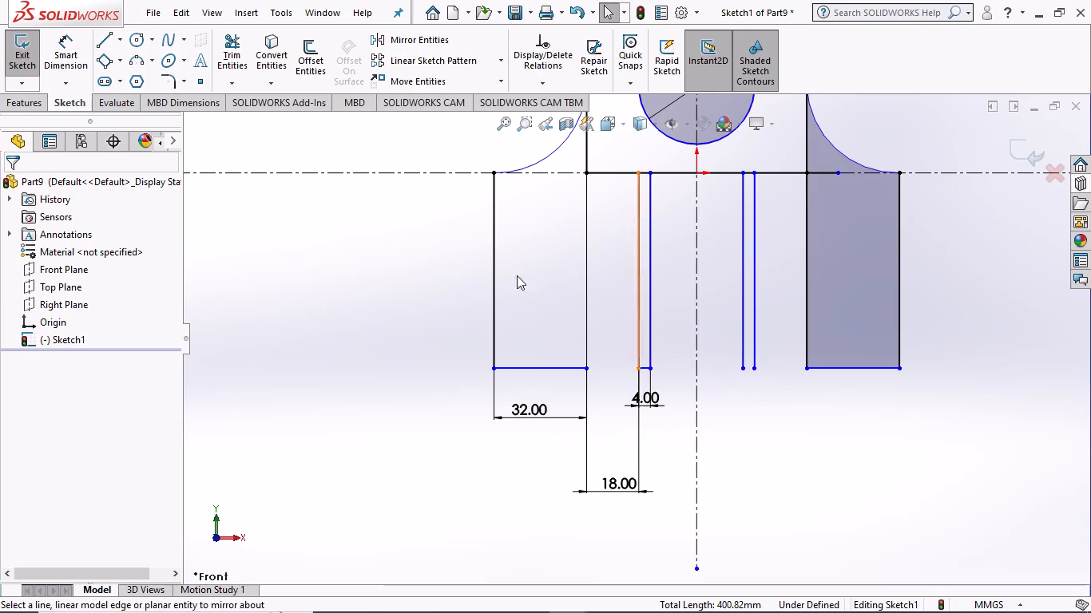
pyautogui.click(109, 45)
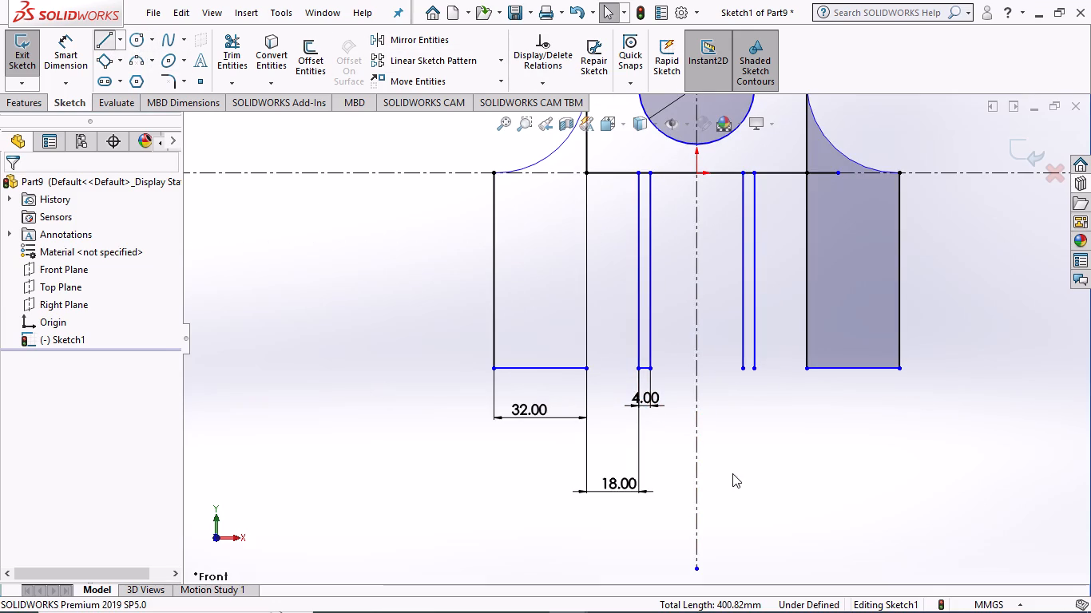
pyautogui.click(741, 370)
pyautogui.click(754, 369)
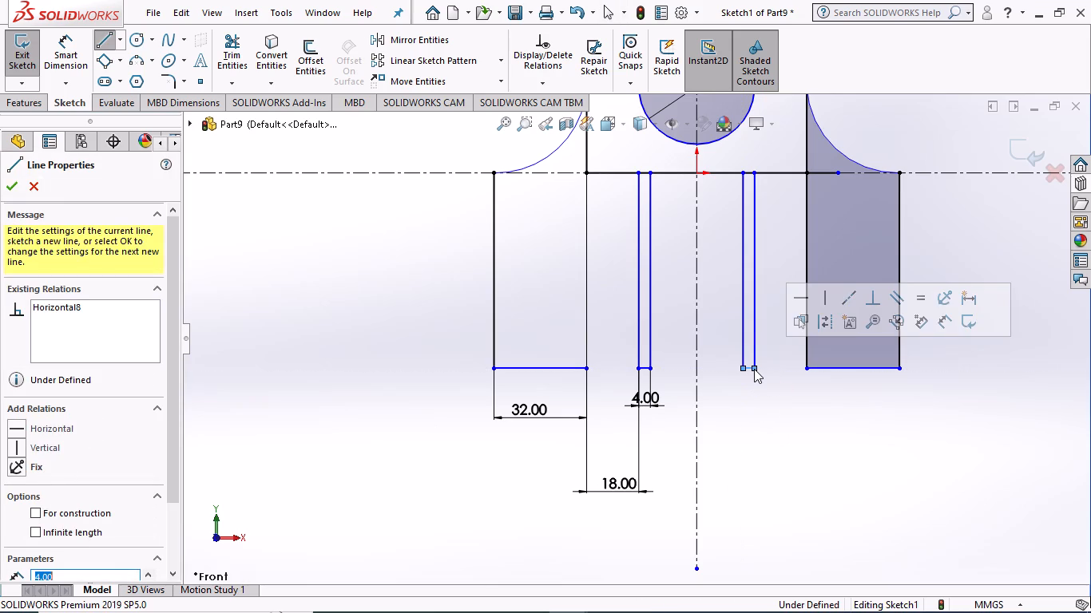
pyautogui.press('Escape')
pyautogui.press('`')
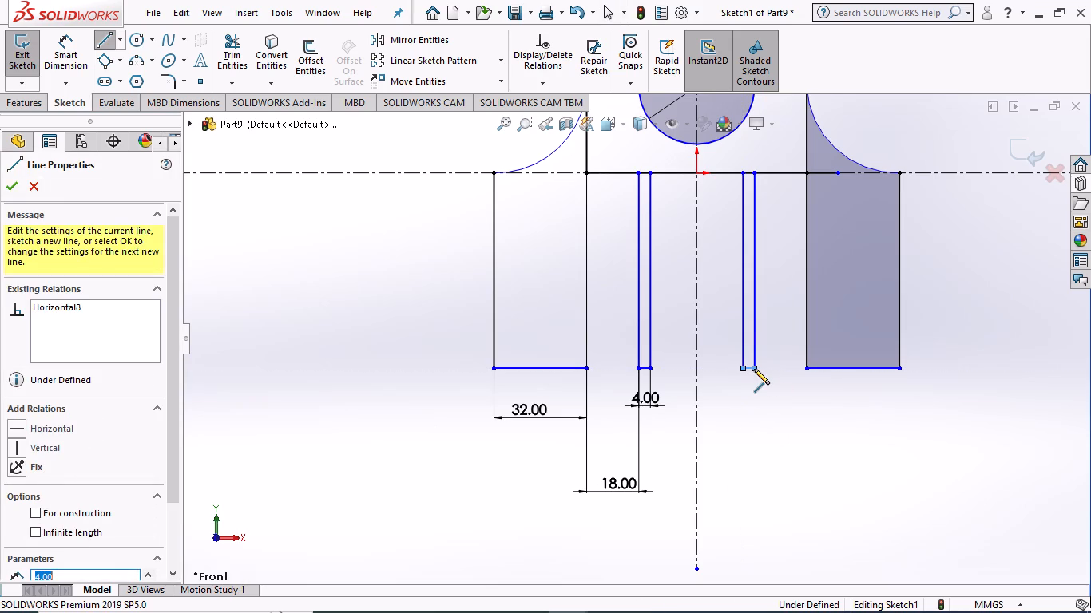
pyautogui.press('Escape')
pyautogui.press('`')
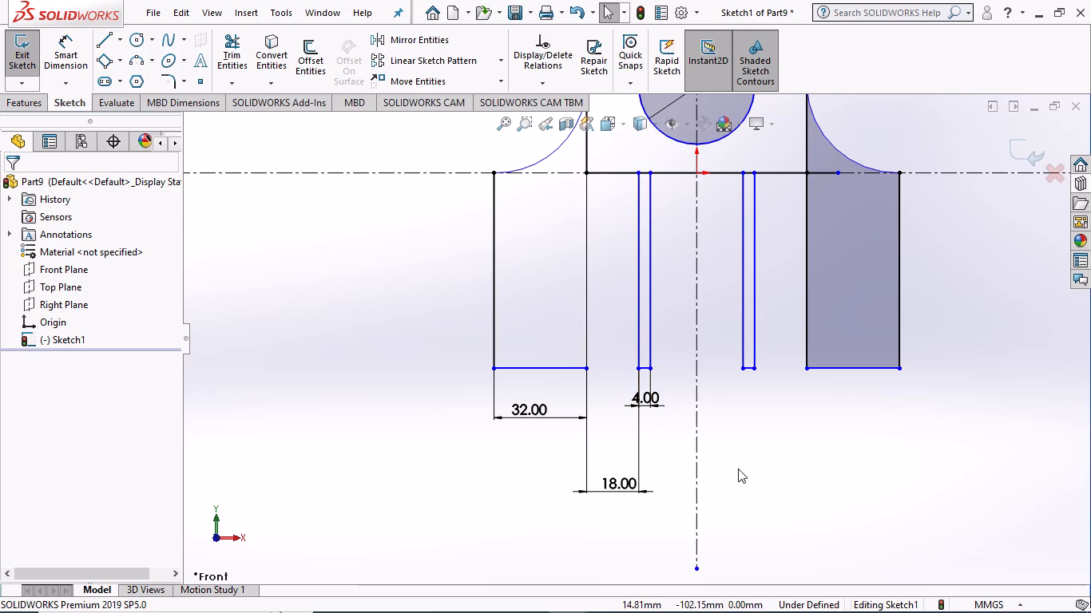
# Sketch a circle about 17 mm in diameter inside the left leg, centered about 21 mm below the horizontal base line.
pyautogui.scroll(2, 733, 464)
pyautogui.scroll(2, 601, 446)
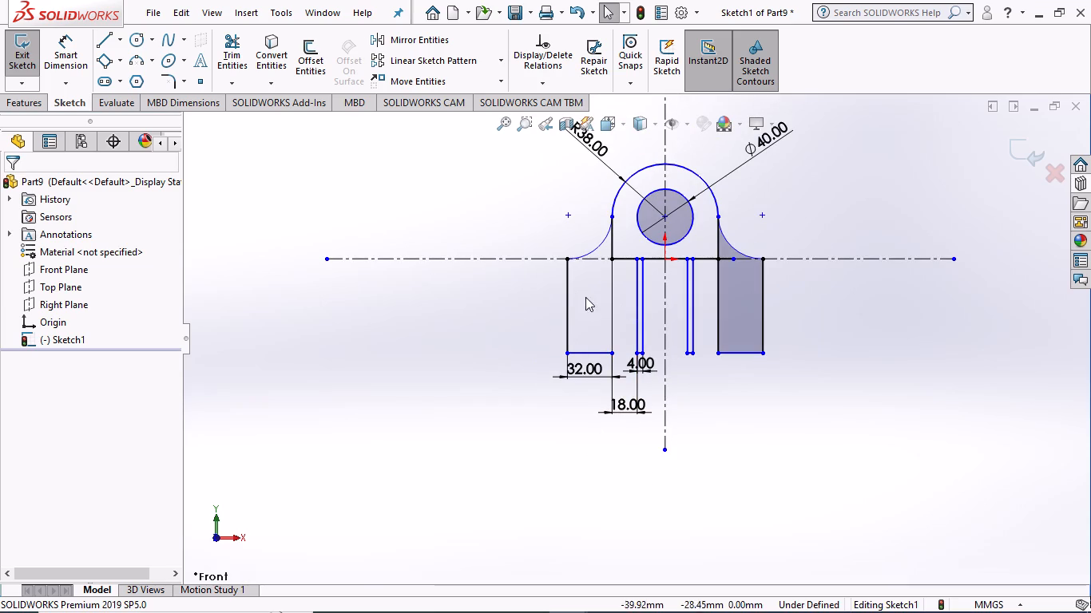
pyautogui.click(135, 40)
pyautogui.scroll(-1, 604, 285)
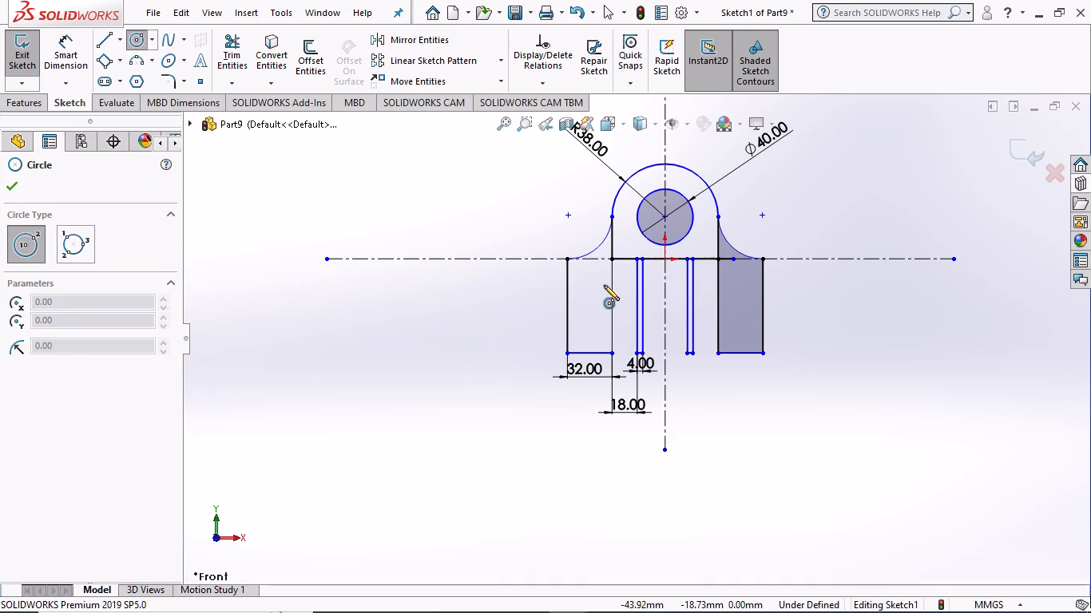
pyautogui.scroll(-2, 604, 285)
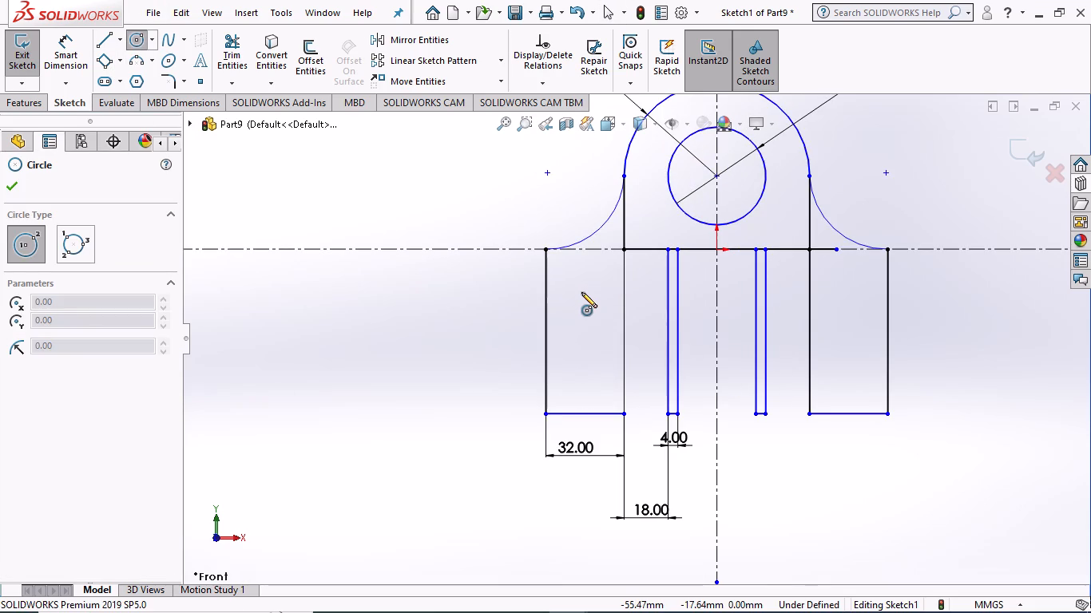
pyautogui.click(582, 299)
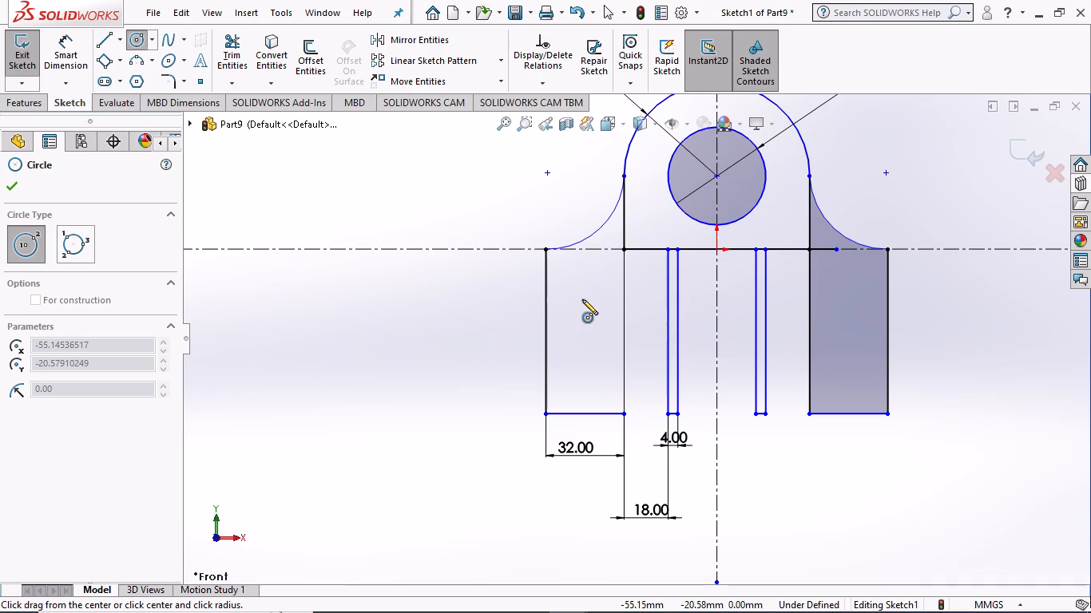
pyautogui.click(597, 314)
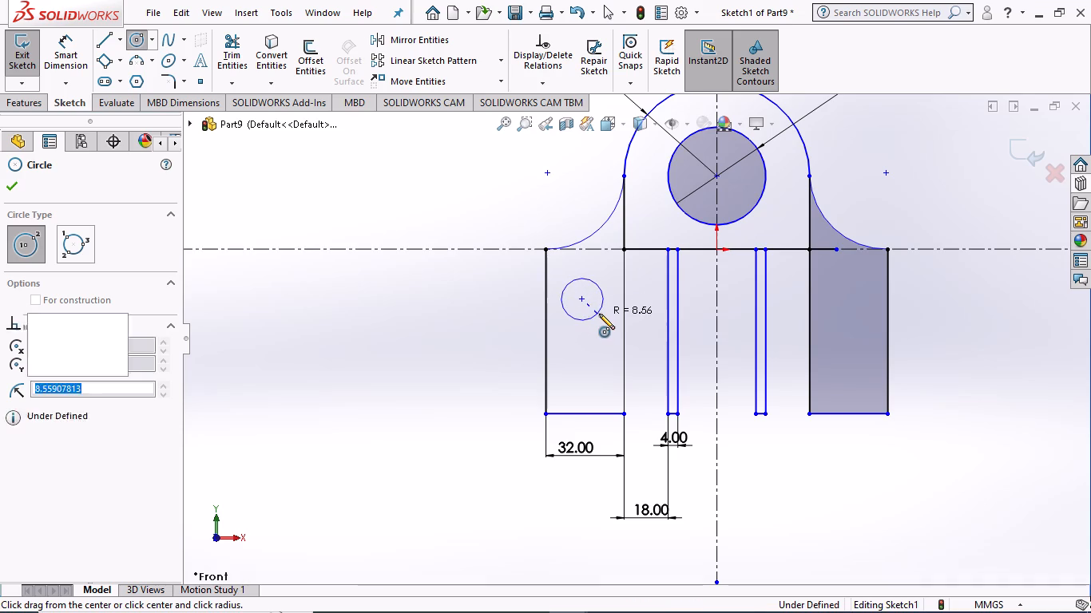
pyautogui.press('Escape')
pyautogui.press('Escape')
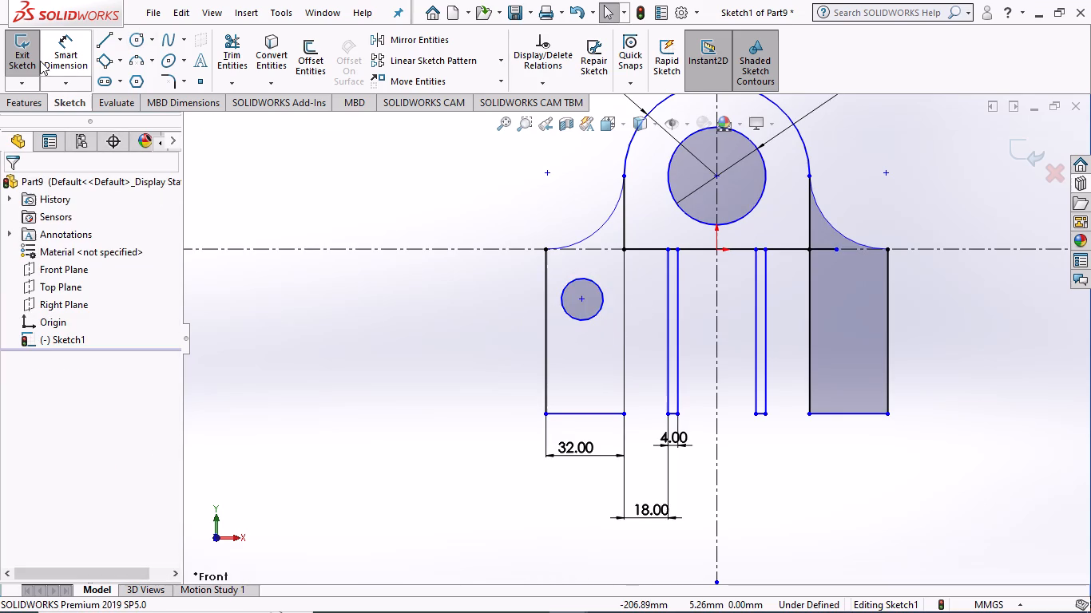
# Dimension the circle in the left leg to a diameter of 16 mm.
pyautogui.click(69, 55)
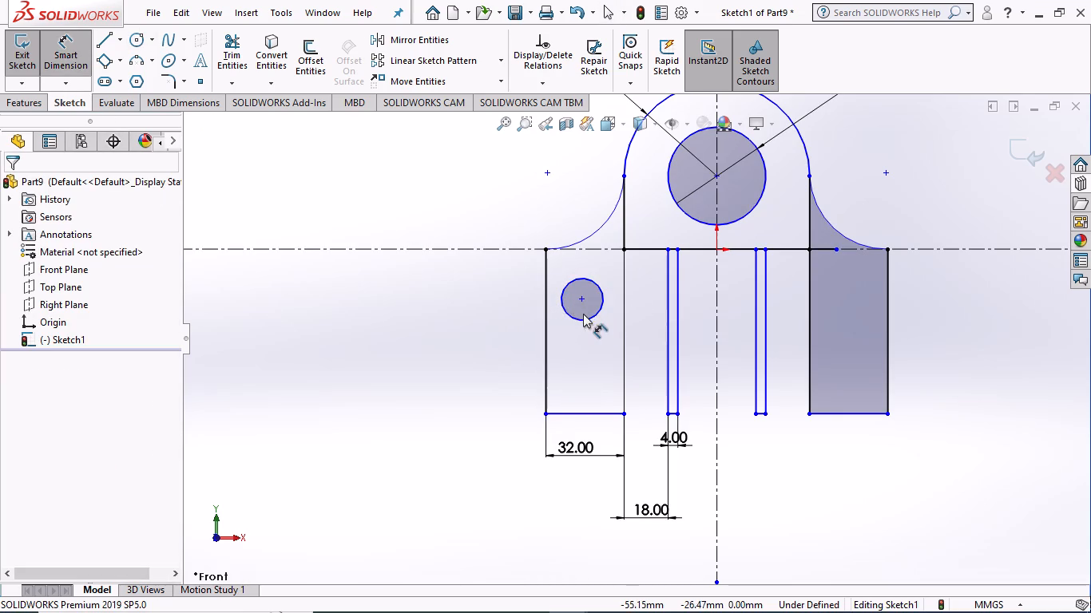
pyautogui.click(583, 318)
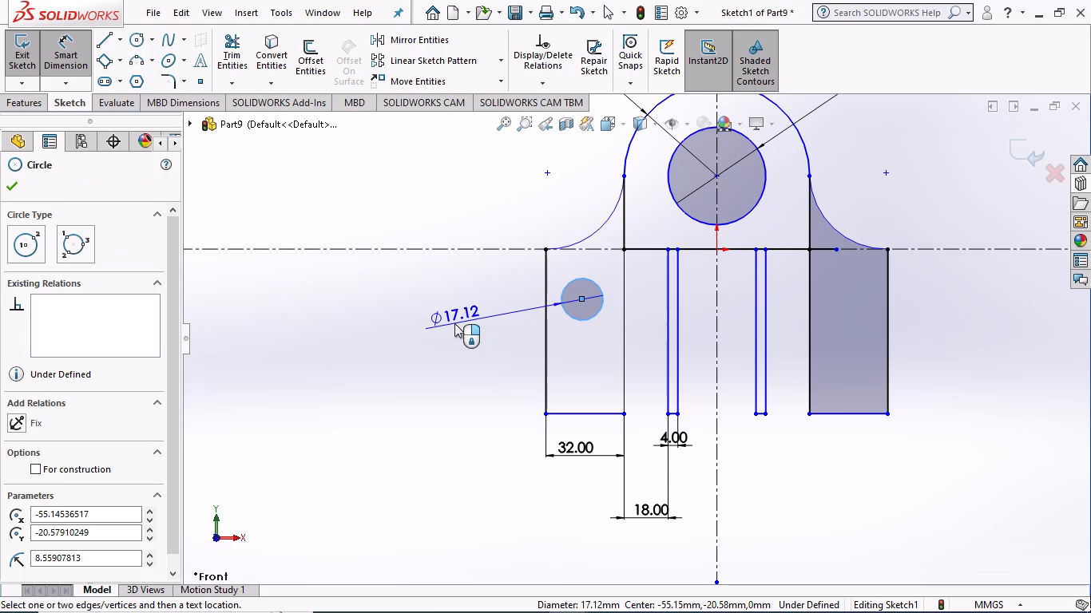
pyautogui.click(454, 323)
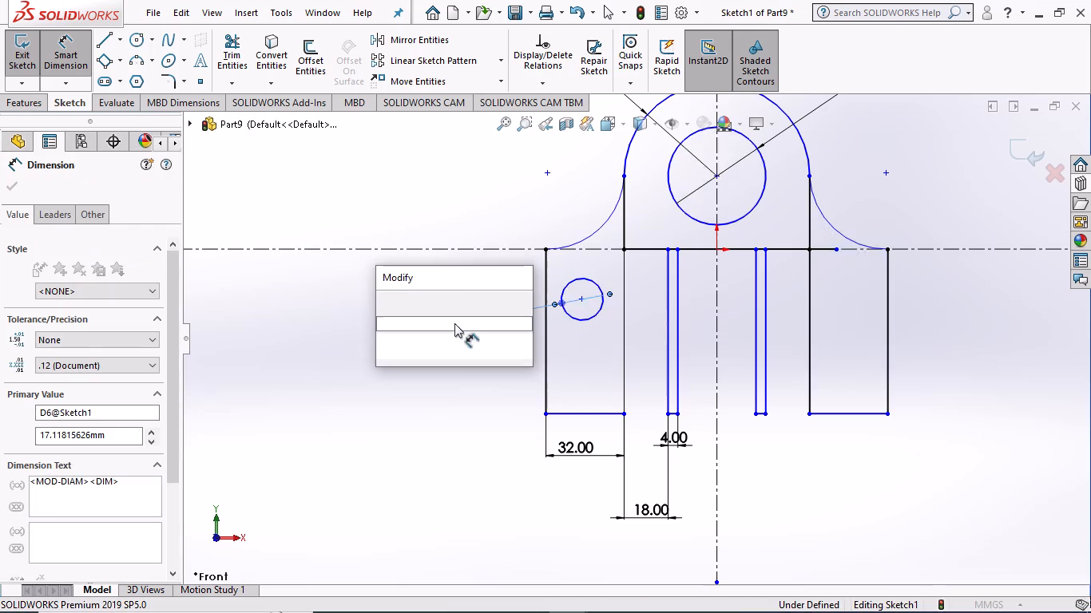
pyautogui.press('1')
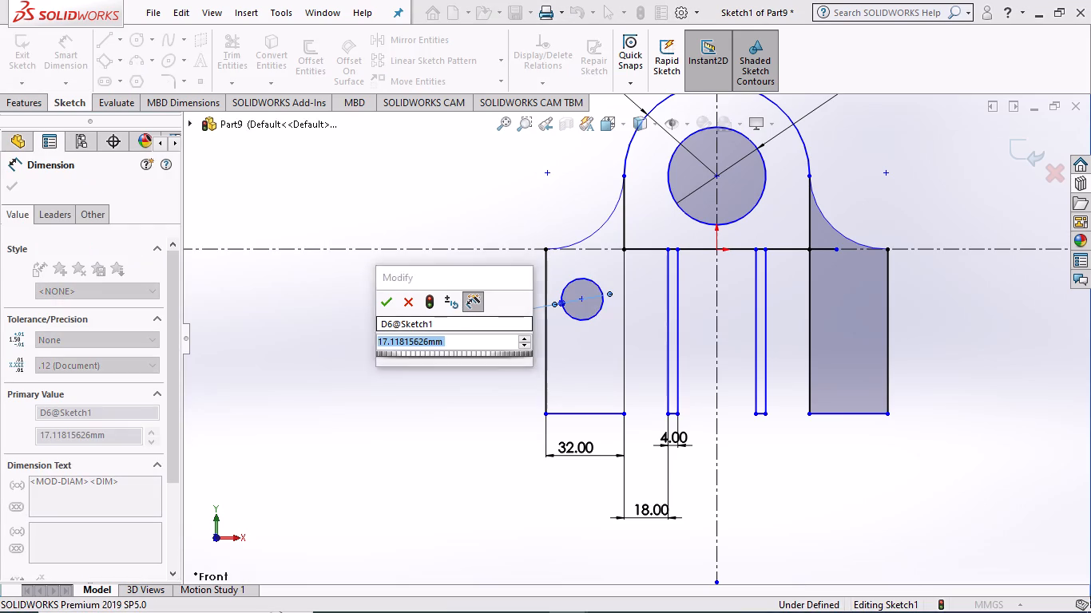
pyautogui.press('6')
pyautogui.press('Return')
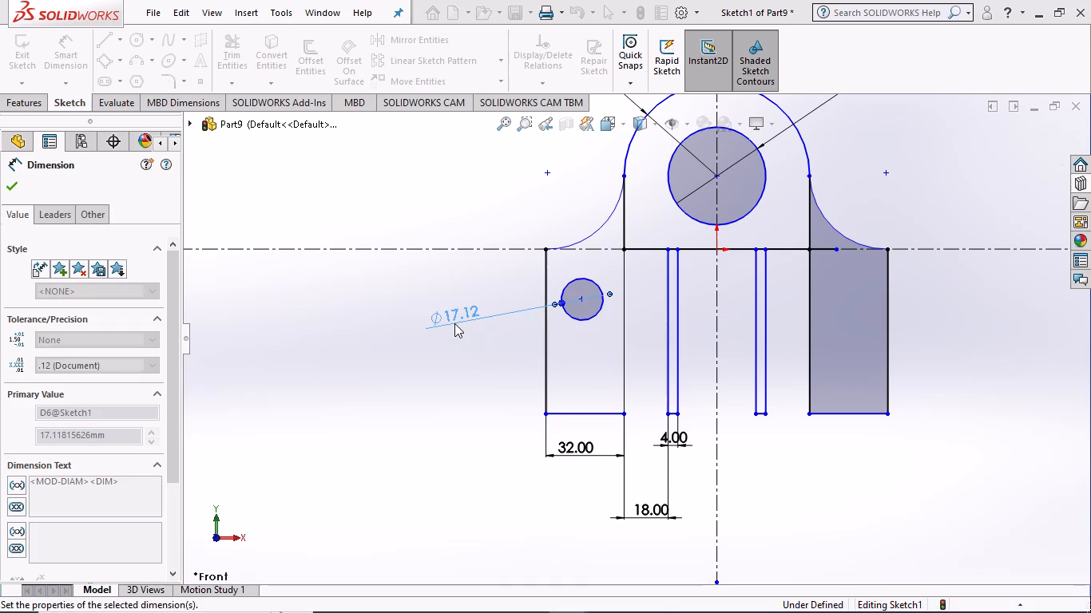
pyautogui.click(405, 348)
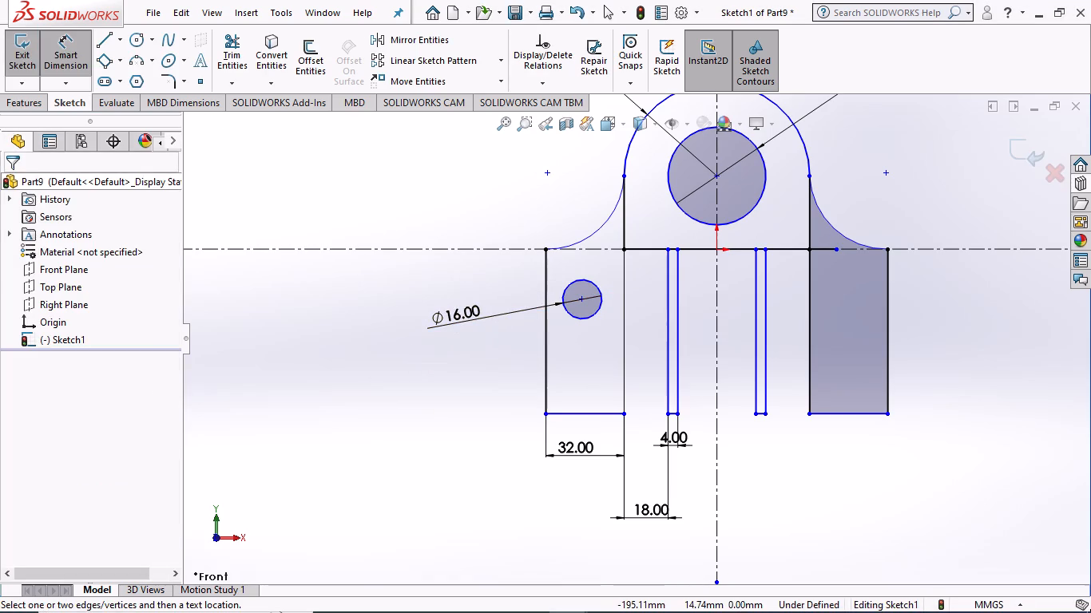
# Sketch a second circle about 15 mm in diameter in the left leg's lower part, vertically aligned with the upper circle's center.
pyautogui.click(145, 40)
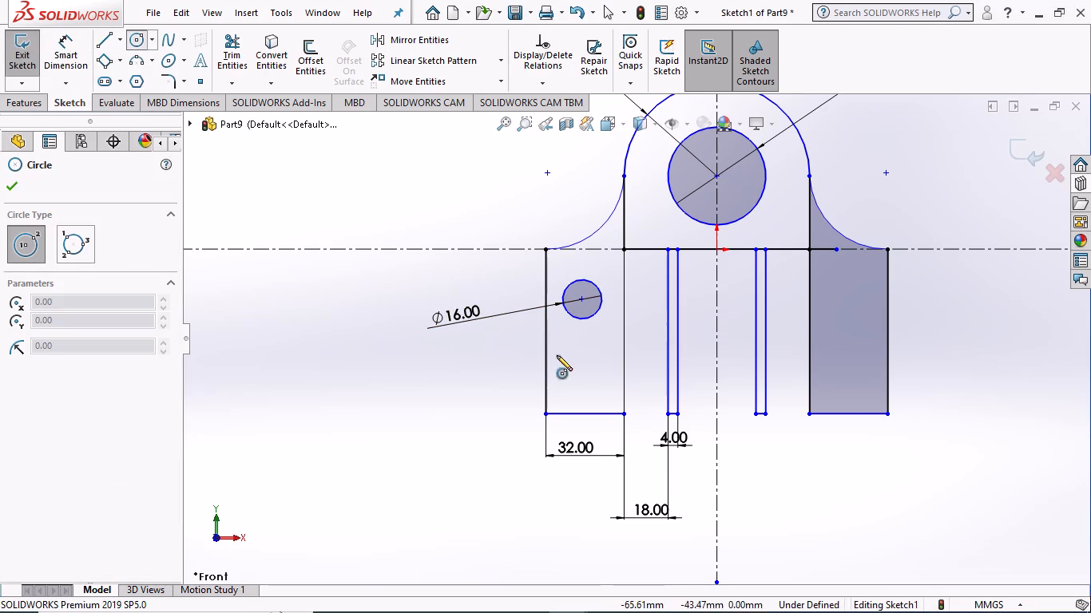
pyautogui.click(584, 379)
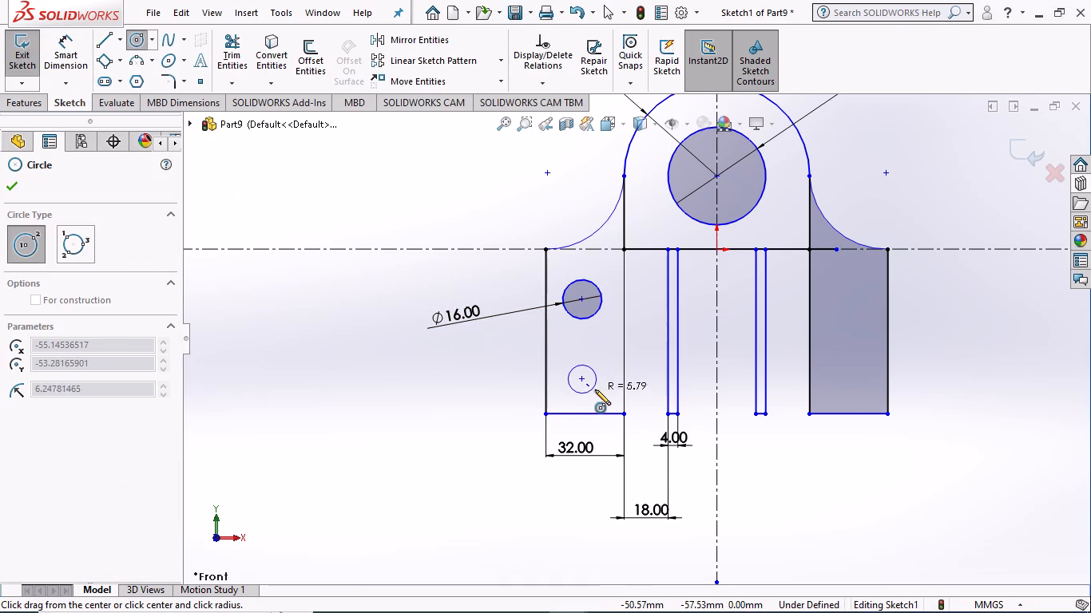
pyautogui.click(598, 389)
pyautogui.press('Escape')
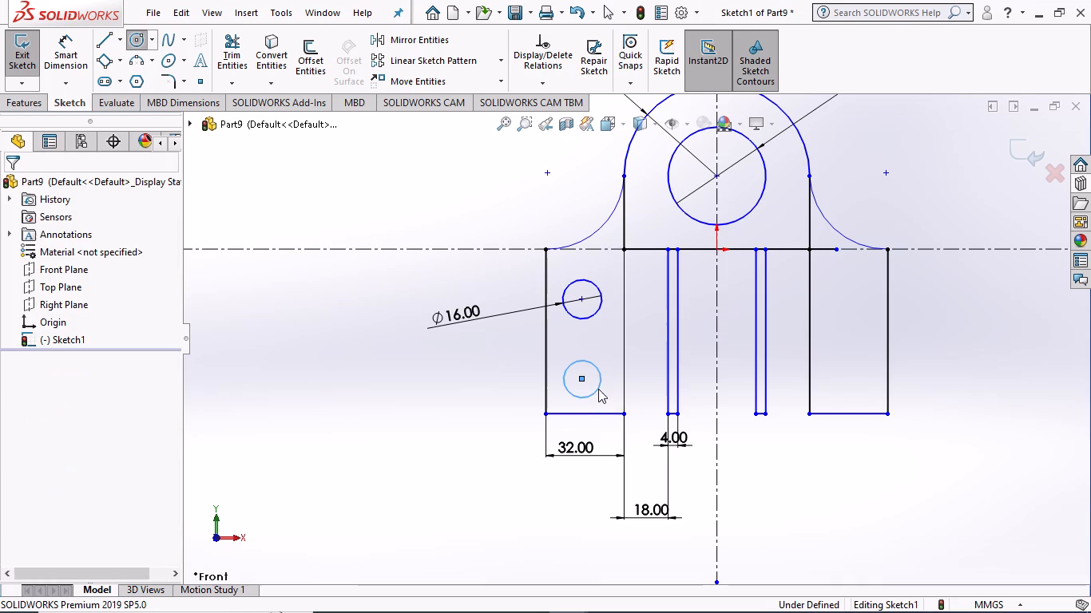
pyautogui.press('Escape')
pyautogui.scroll(2, 150, 440)
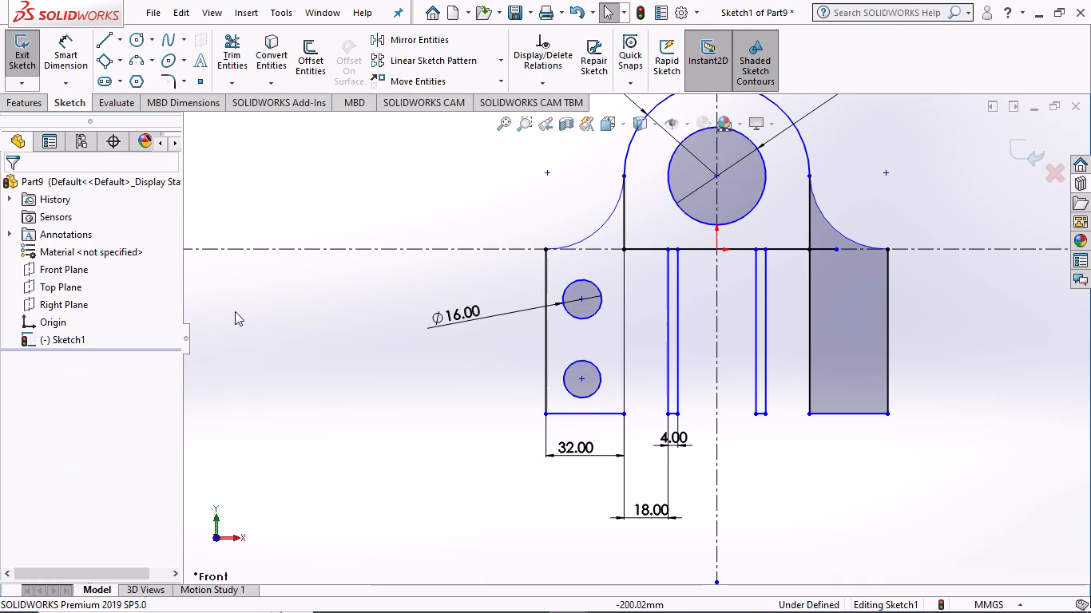
# Dimension the lower circle in the left leg to a diameter of 16 mm.
pyautogui.click(65, 54)
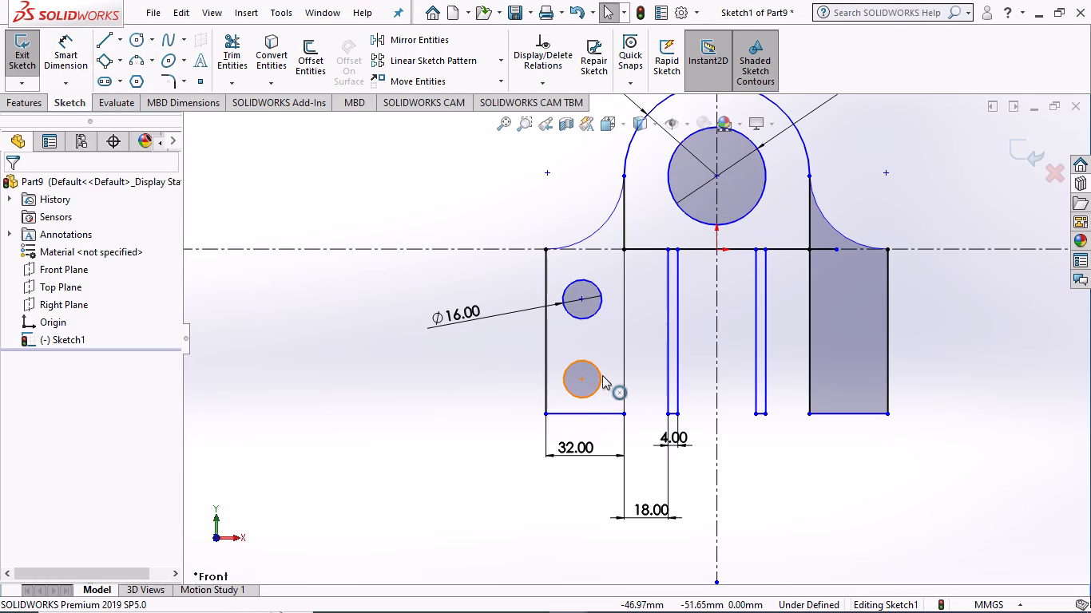
pyautogui.click(101, 42)
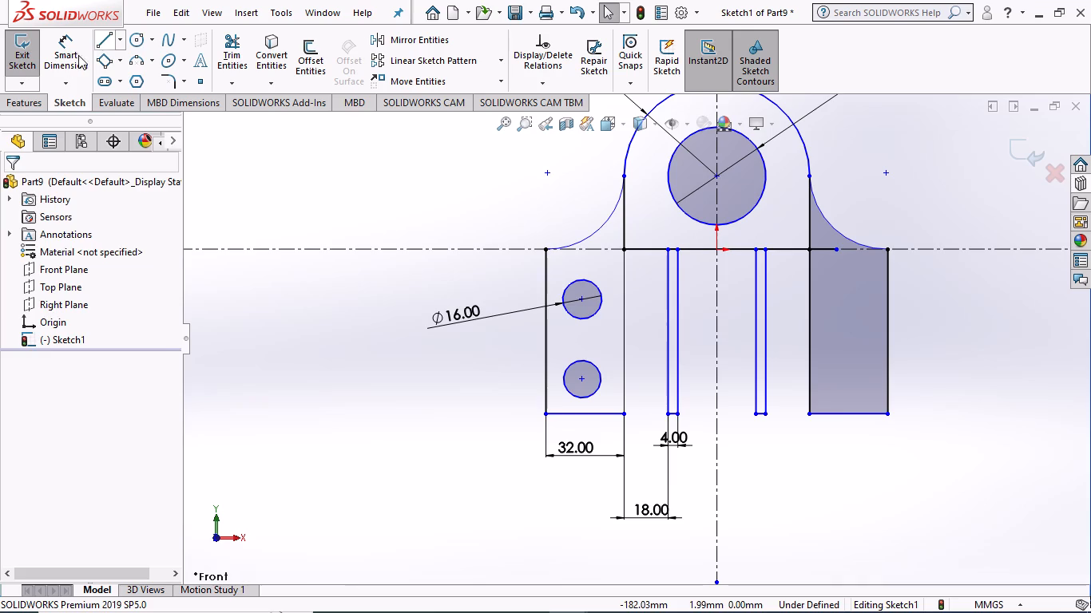
pyautogui.click(58, 61)
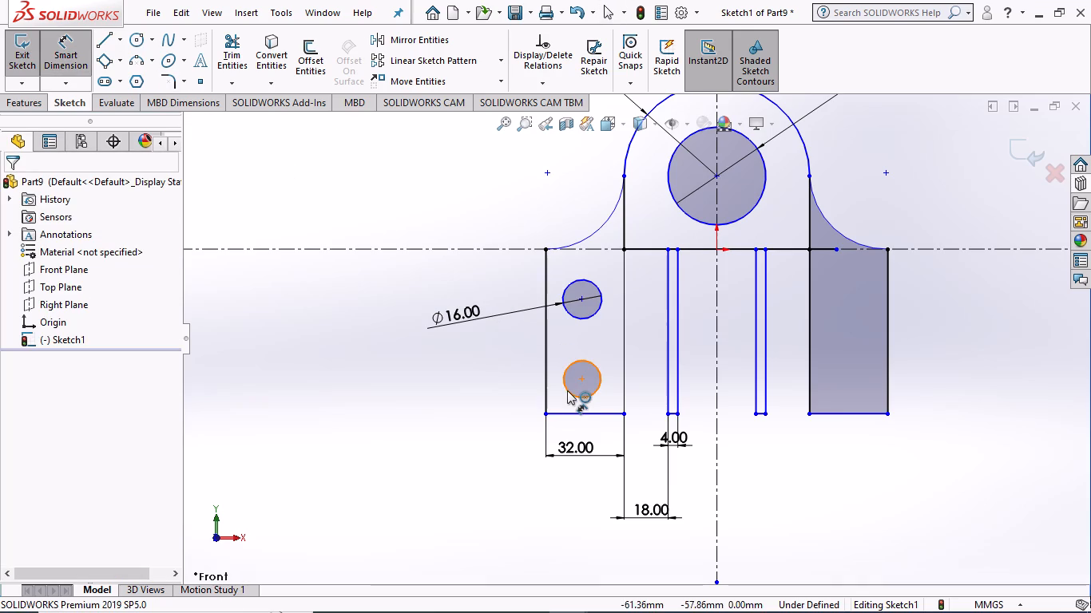
pyautogui.click(567, 390)
pyautogui.click(473, 409)
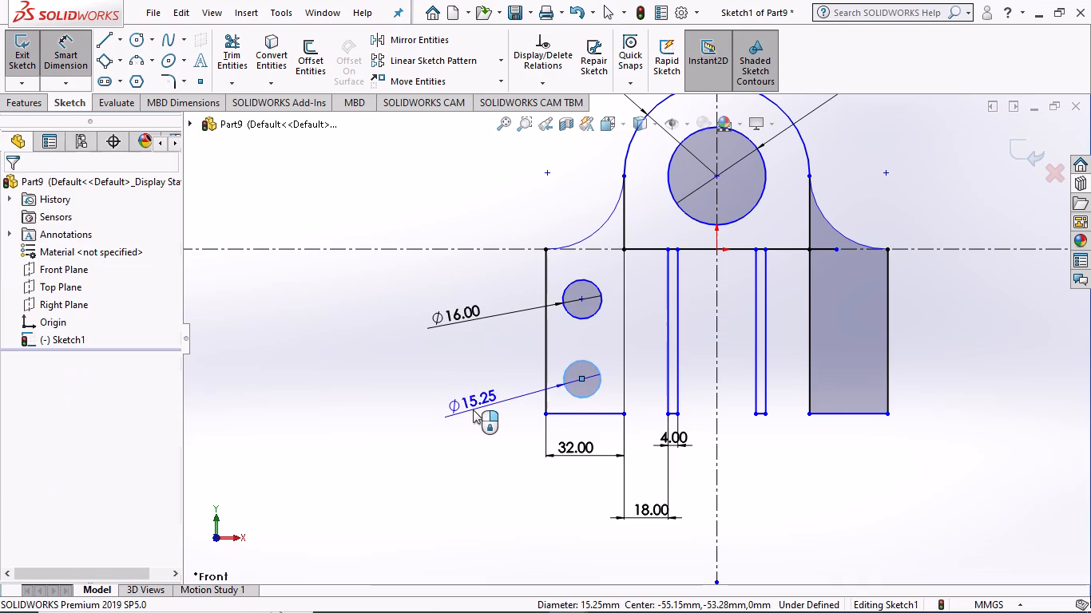
pyautogui.write('16')
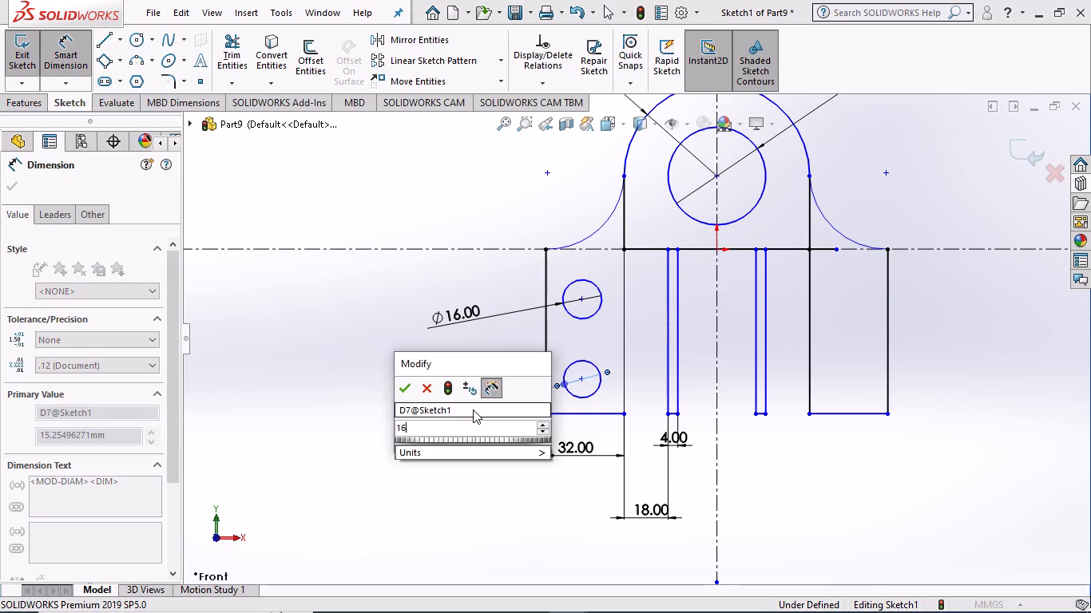
pyautogui.press('Return')
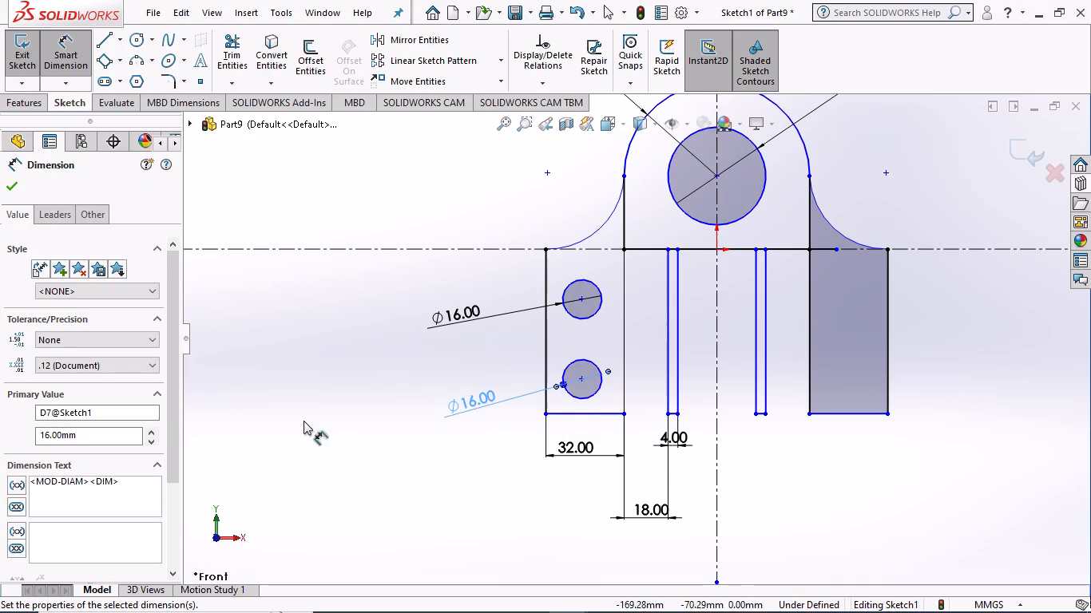
pyautogui.click(337, 414)
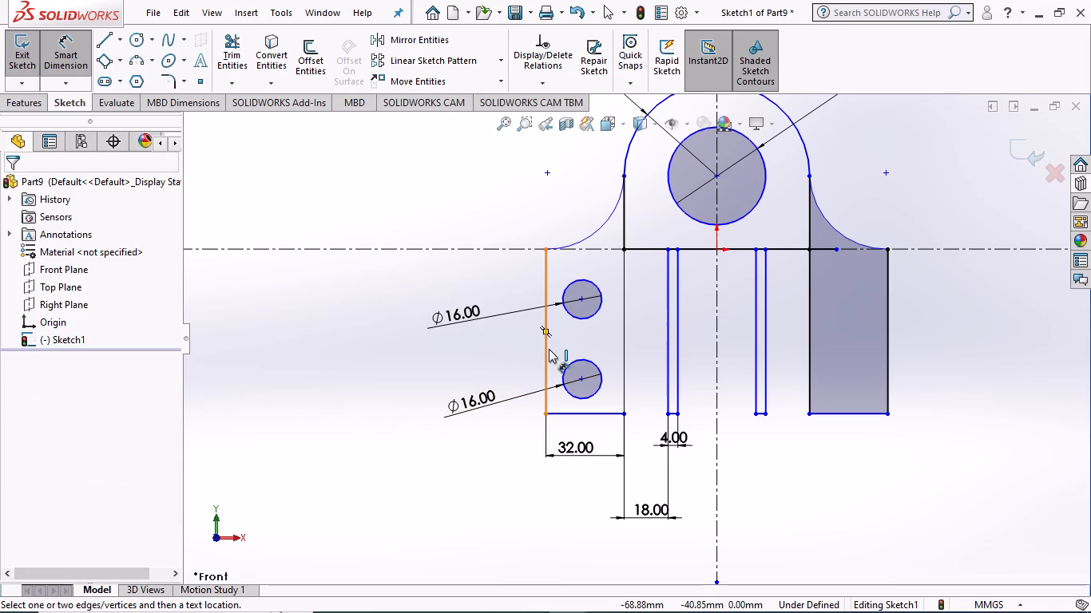
# Set the vertical distance between the centers of the two circles in the left leg to 28 mm.
pyautogui.click(581, 298)
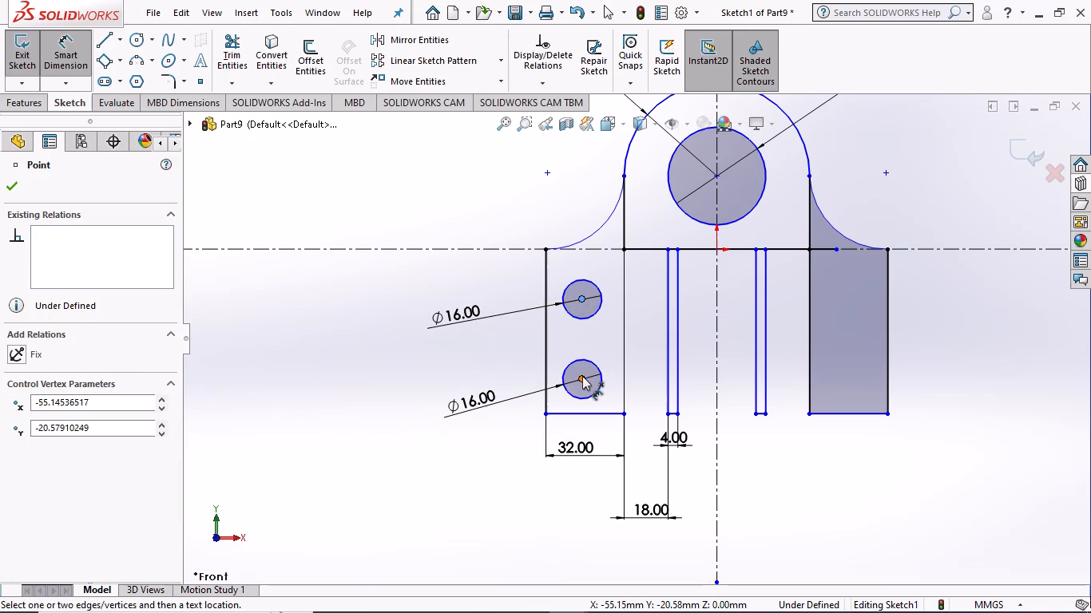
pyautogui.click(582, 376)
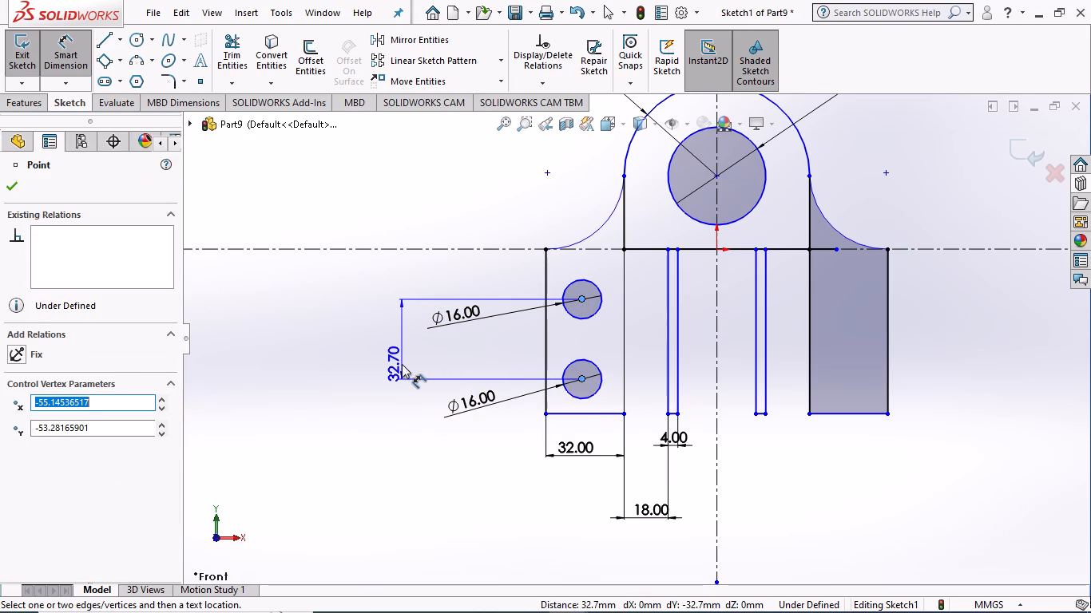
pyautogui.click(402, 364)
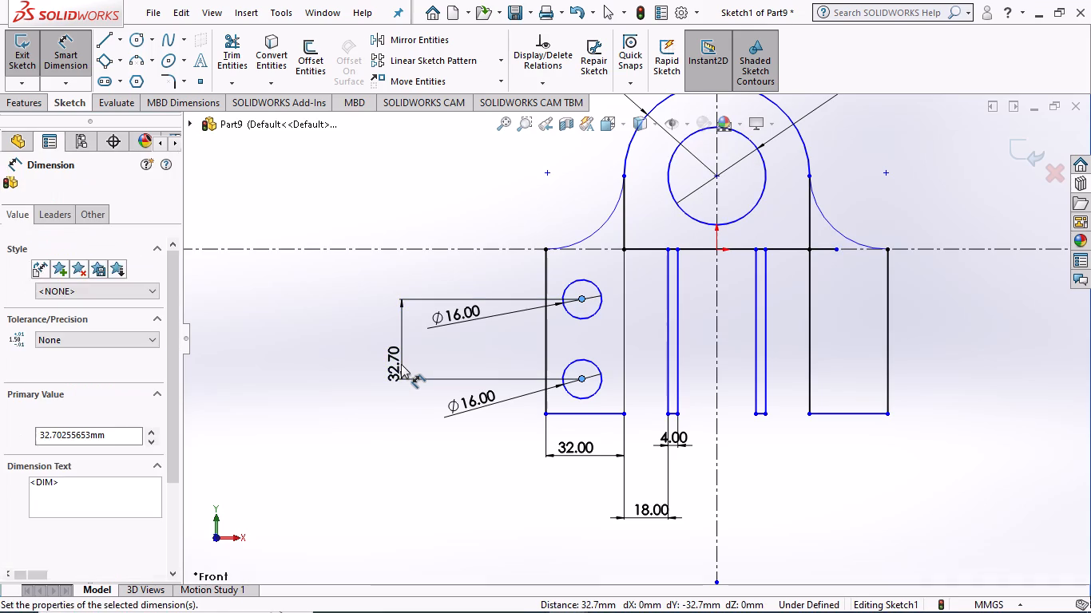
pyautogui.write('28')
pyautogui.press('Return')
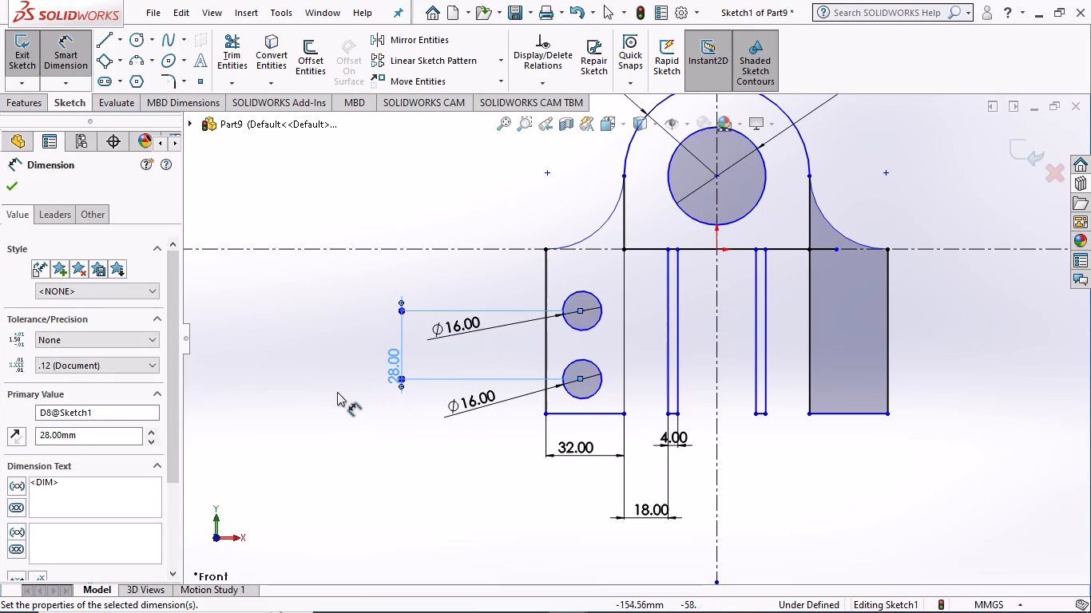
pyautogui.click(293, 421)
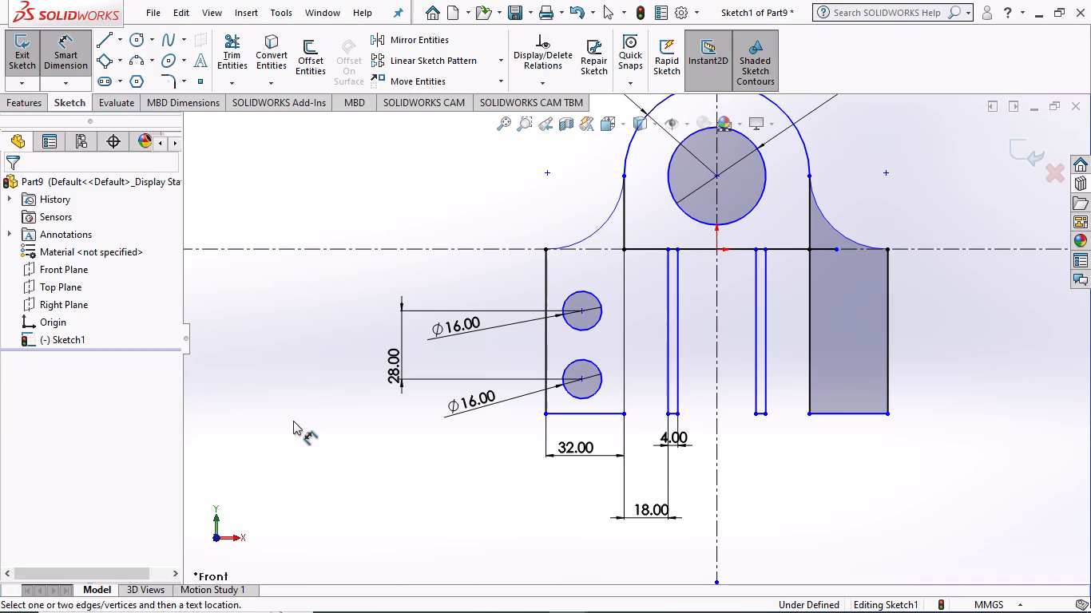
# Dimension the upper circle's center 14 mm vertically below the left leg's upper outer corner.
pyautogui.click(579, 310)
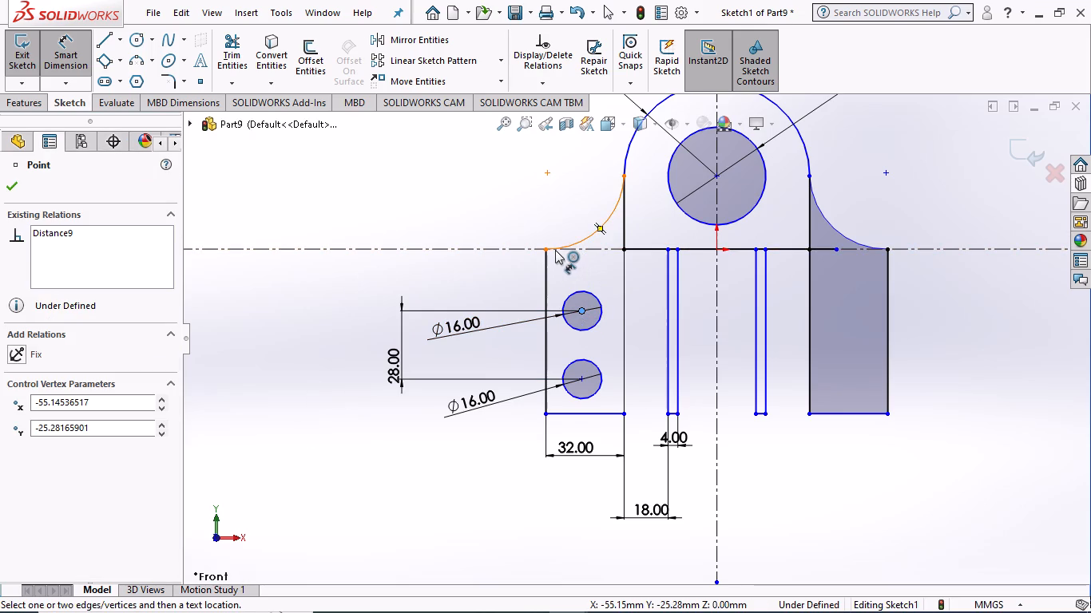
pyautogui.click(548, 247)
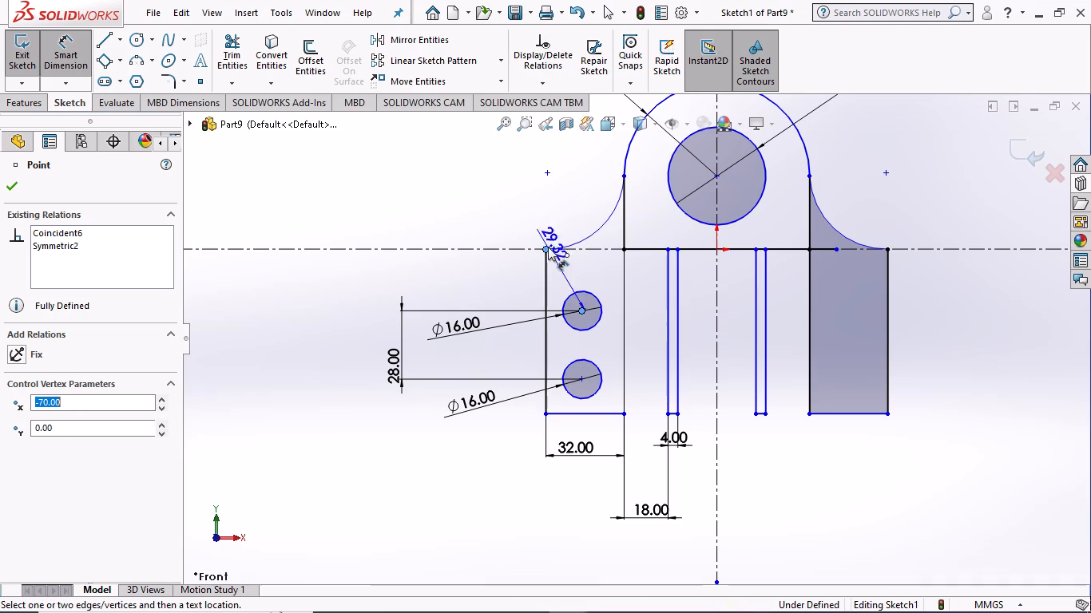
pyautogui.click(491, 279)
pyautogui.write('14')
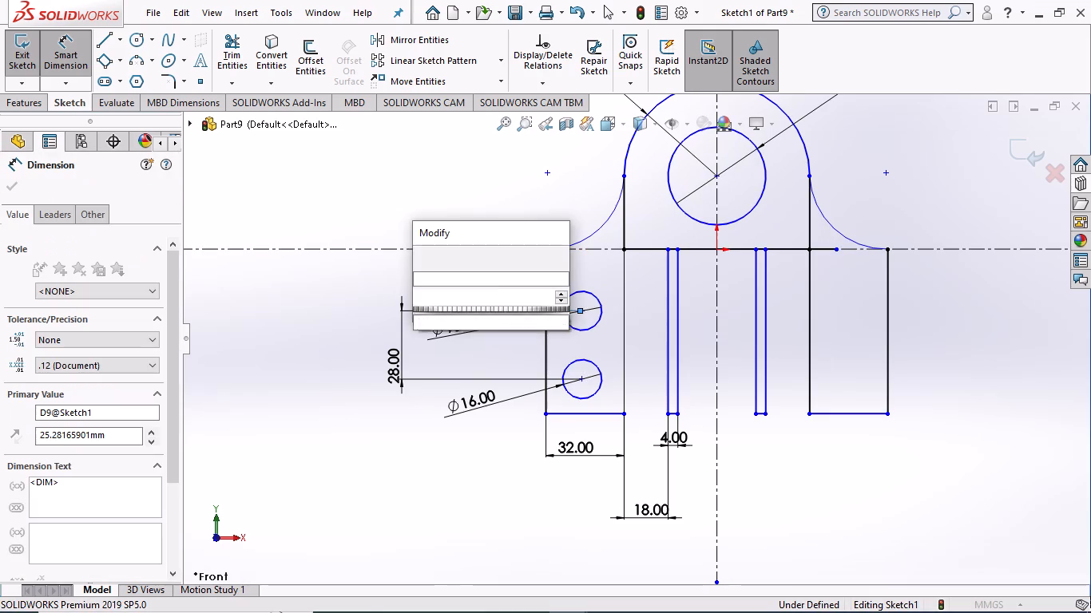
pyautogui.press('Return')
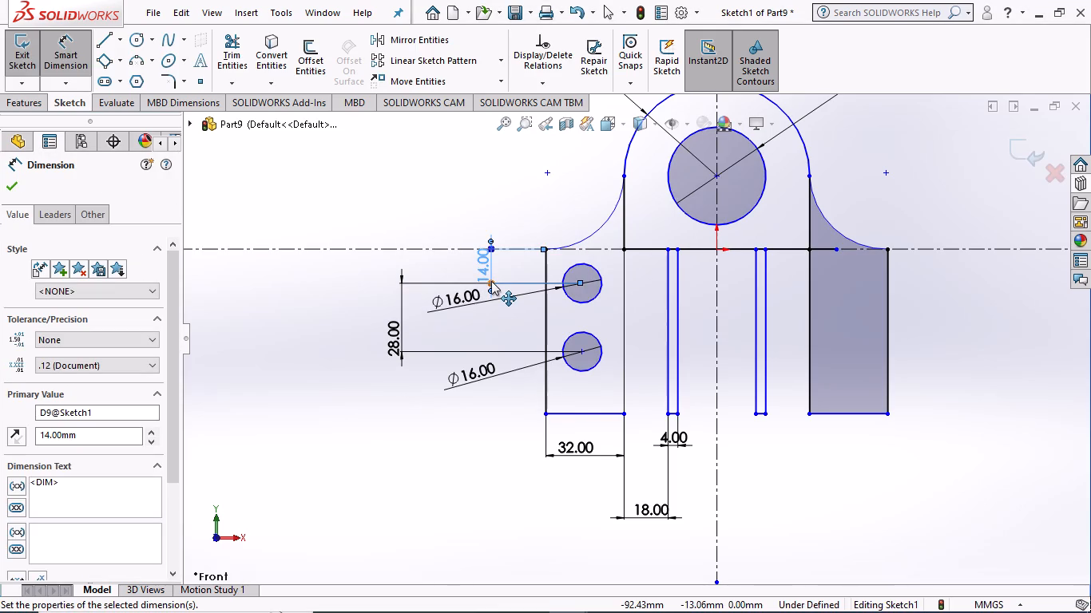
pyautogui.click(335, 346)
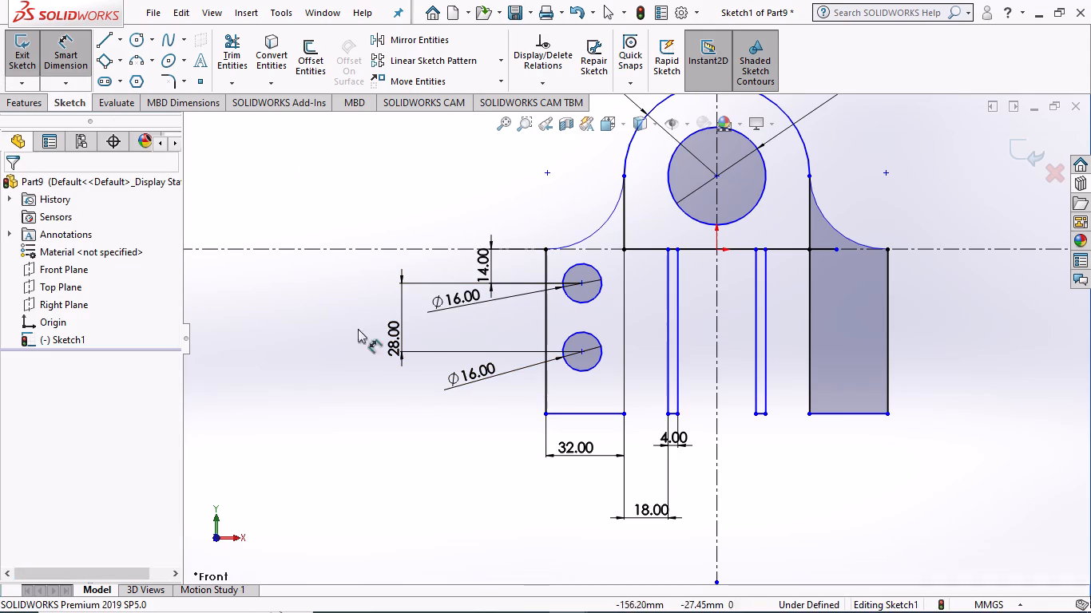
# Dimension the left leg's outer vertical edge to a length of 56 mm.
pyautogui.click(546, 385)
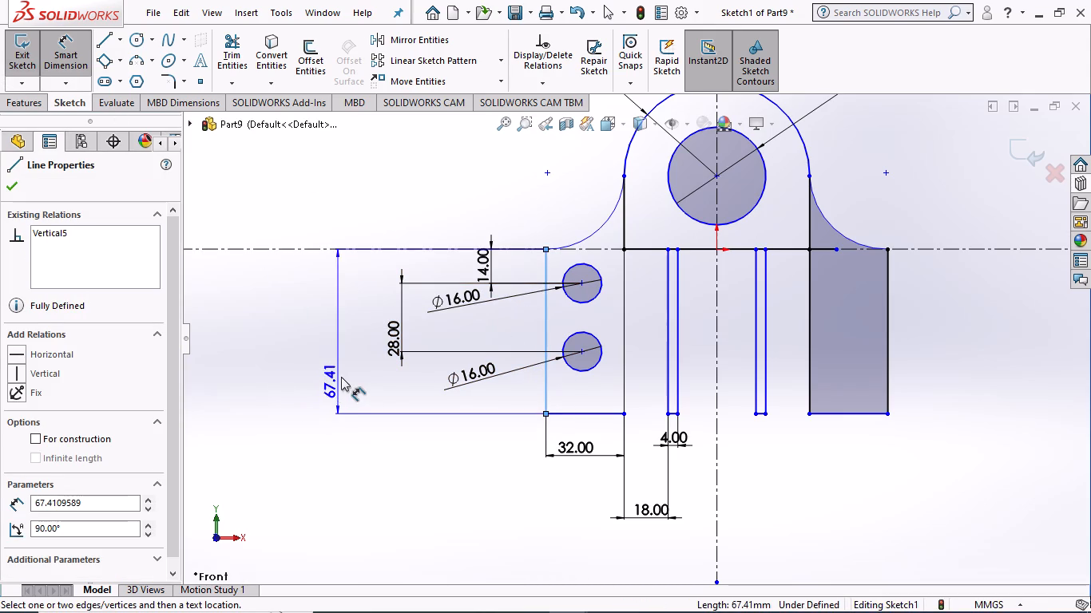
pyautogui.click(345, 374)
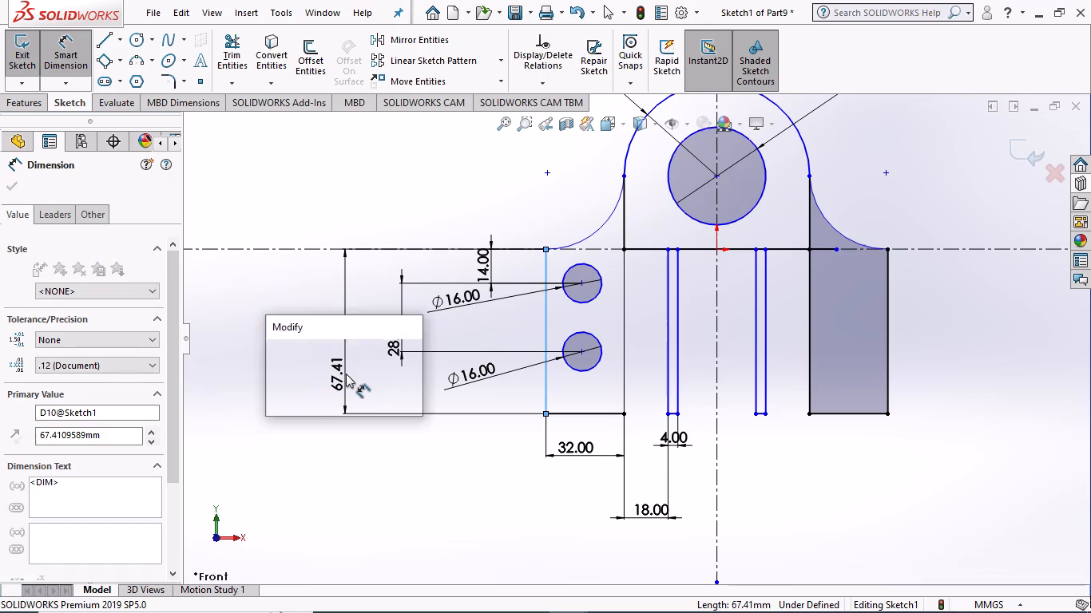
pyautogui.write('56')
pyautogui.press('Return')
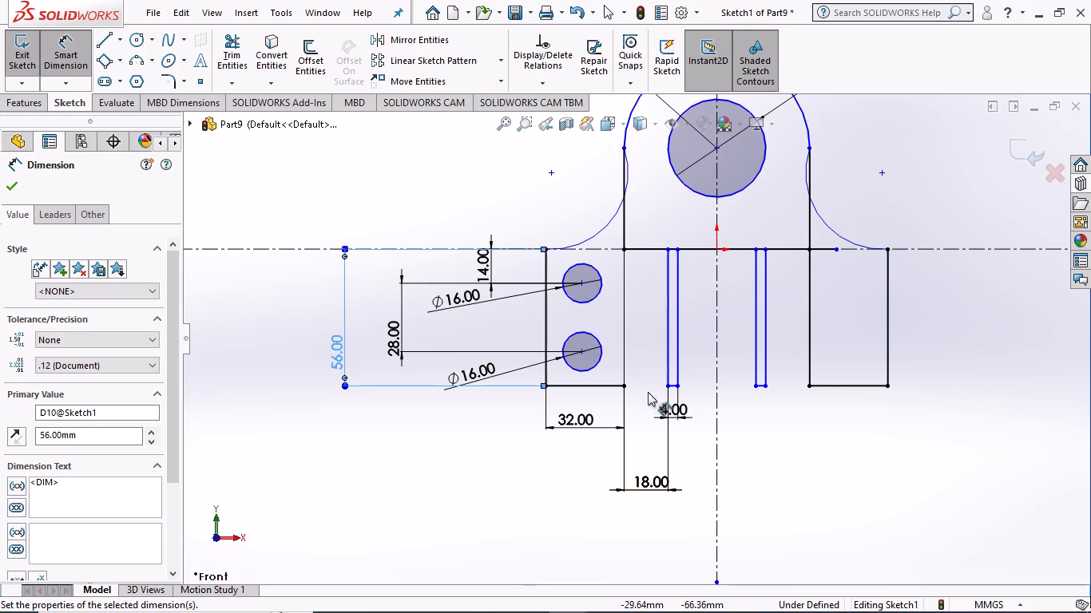
pyautogui.click(69, 57)
# Delete both concave side arcs joining the legs to the rounded upper body.
pyautogui.click(600, 231)
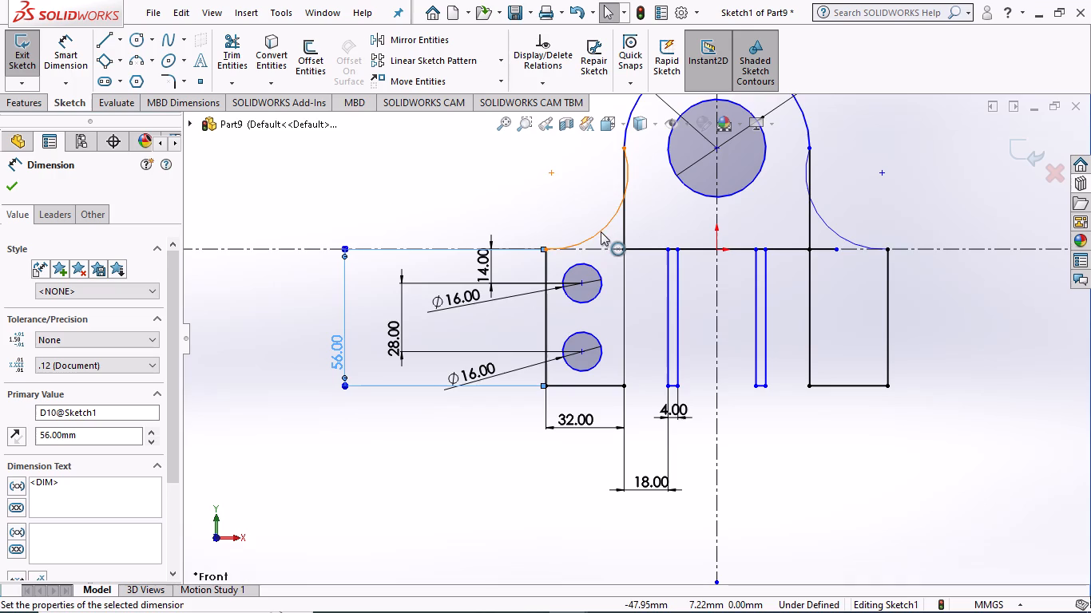
pyautogui.press('Delete')
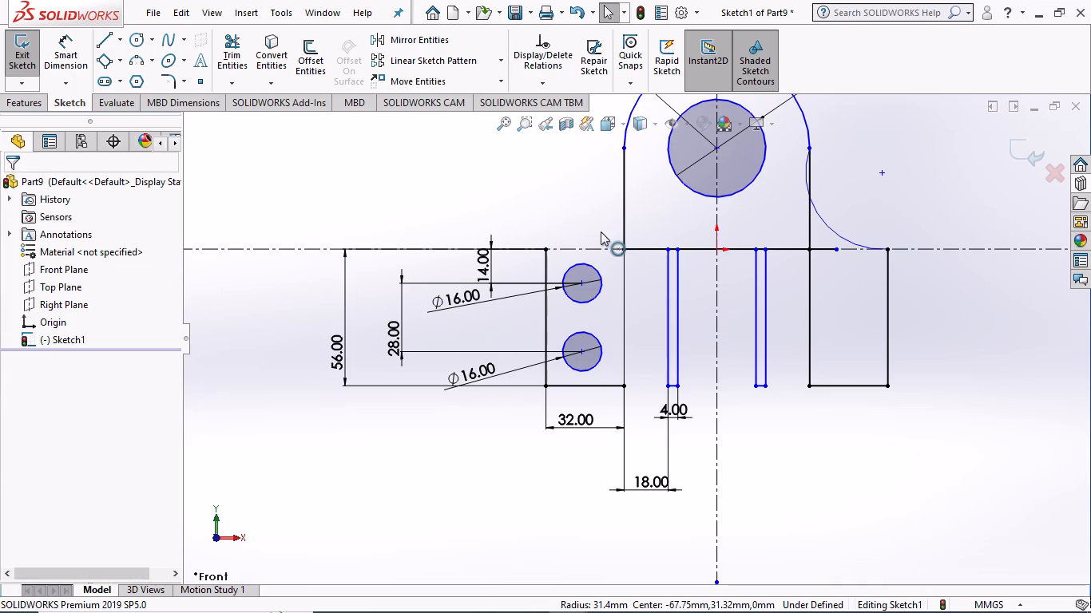
pyautogui.click(824, 222)
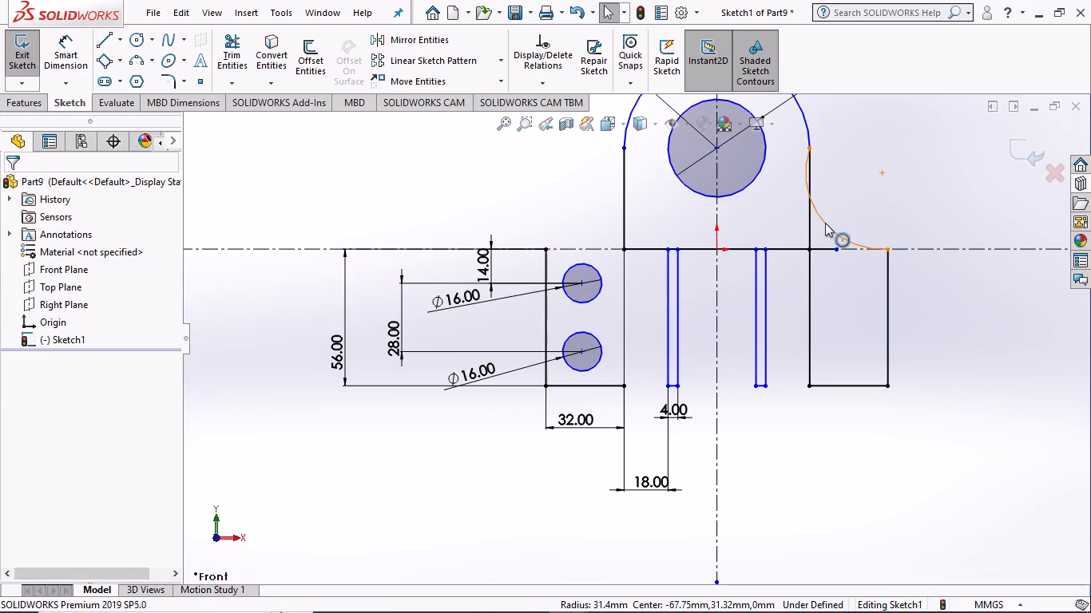
pyautogui.press('BackSpace')
pyautogui.press('Delete')
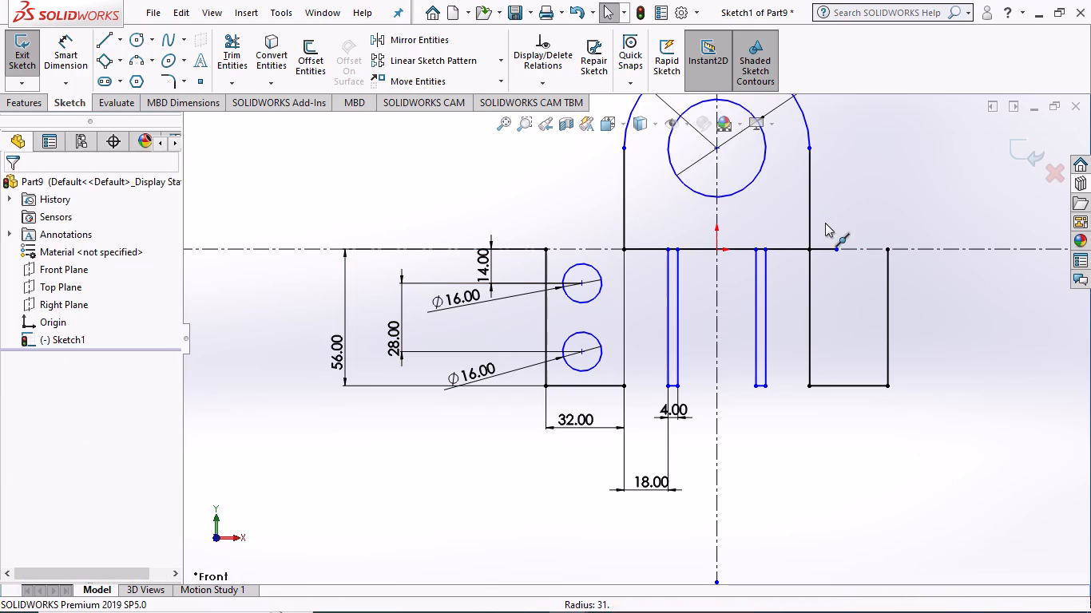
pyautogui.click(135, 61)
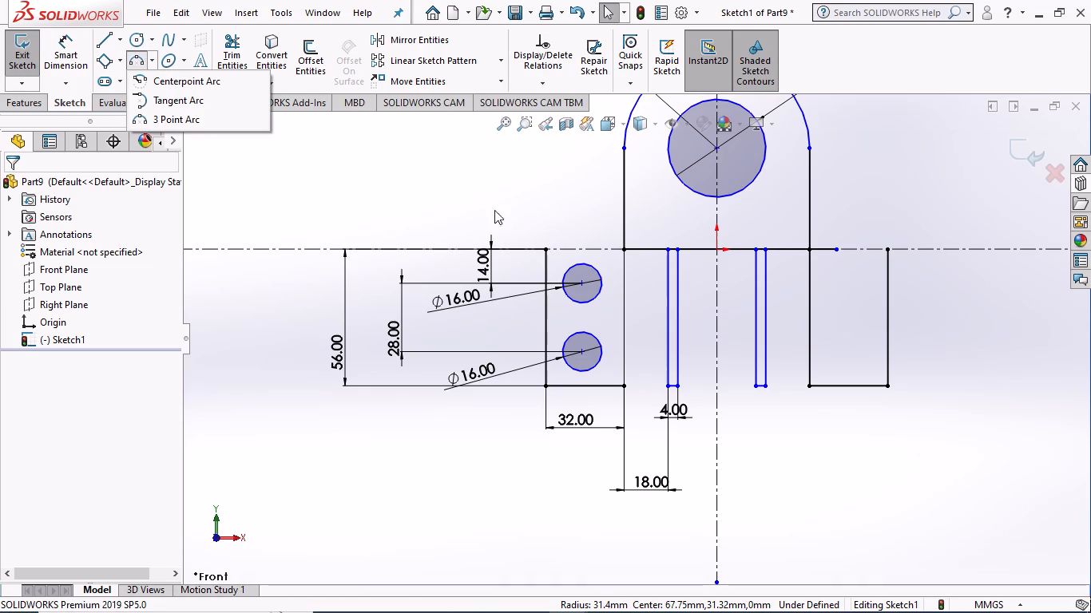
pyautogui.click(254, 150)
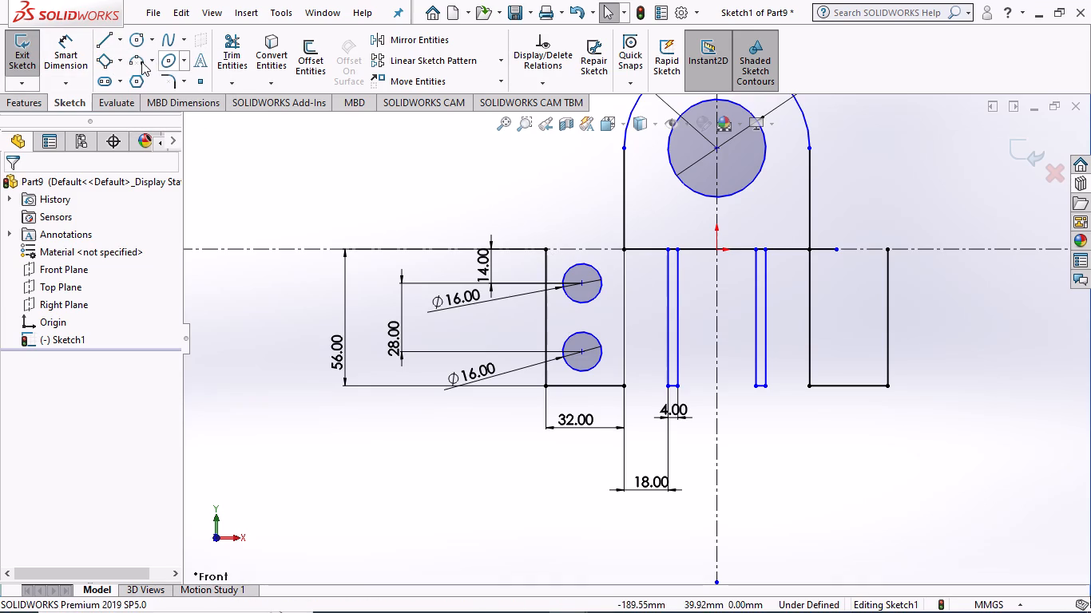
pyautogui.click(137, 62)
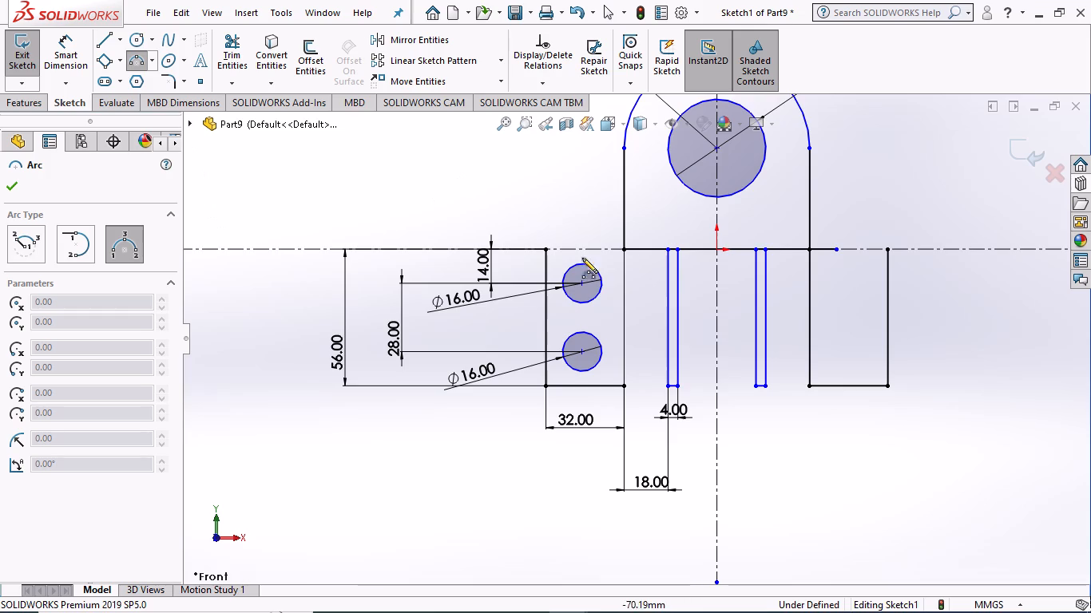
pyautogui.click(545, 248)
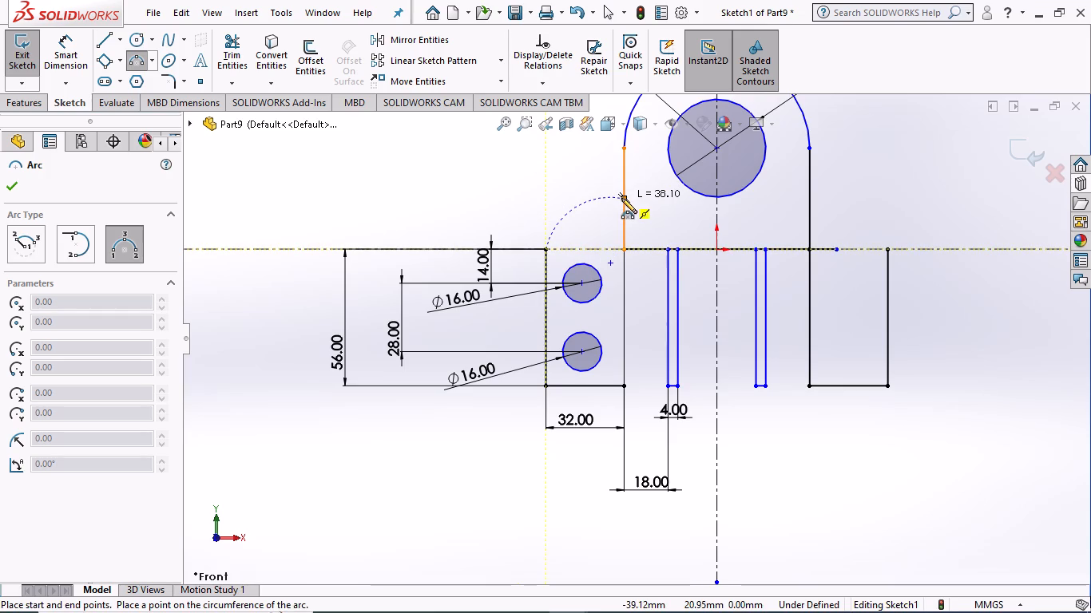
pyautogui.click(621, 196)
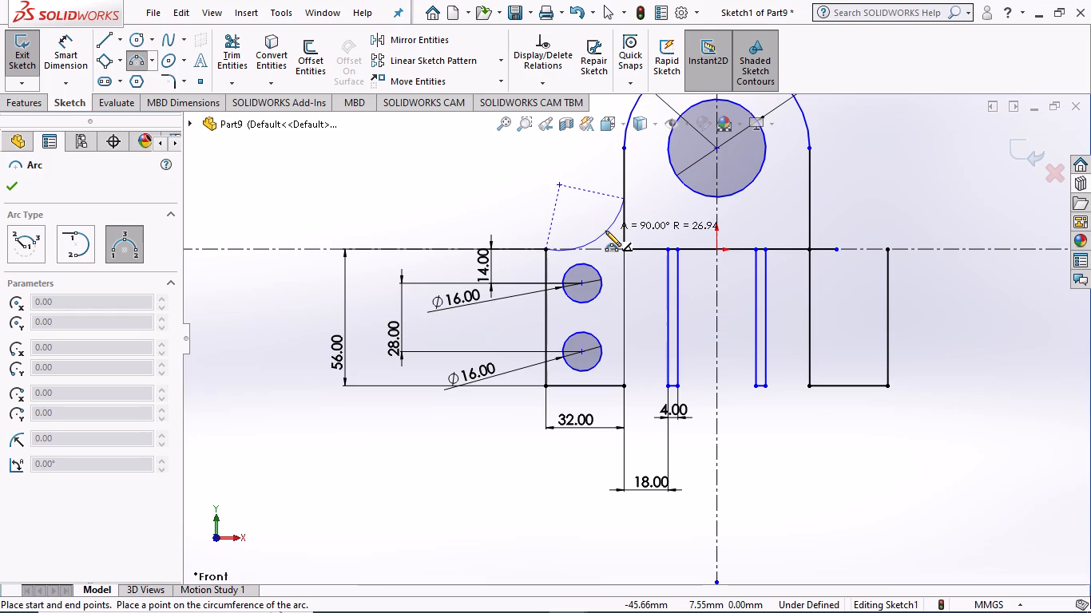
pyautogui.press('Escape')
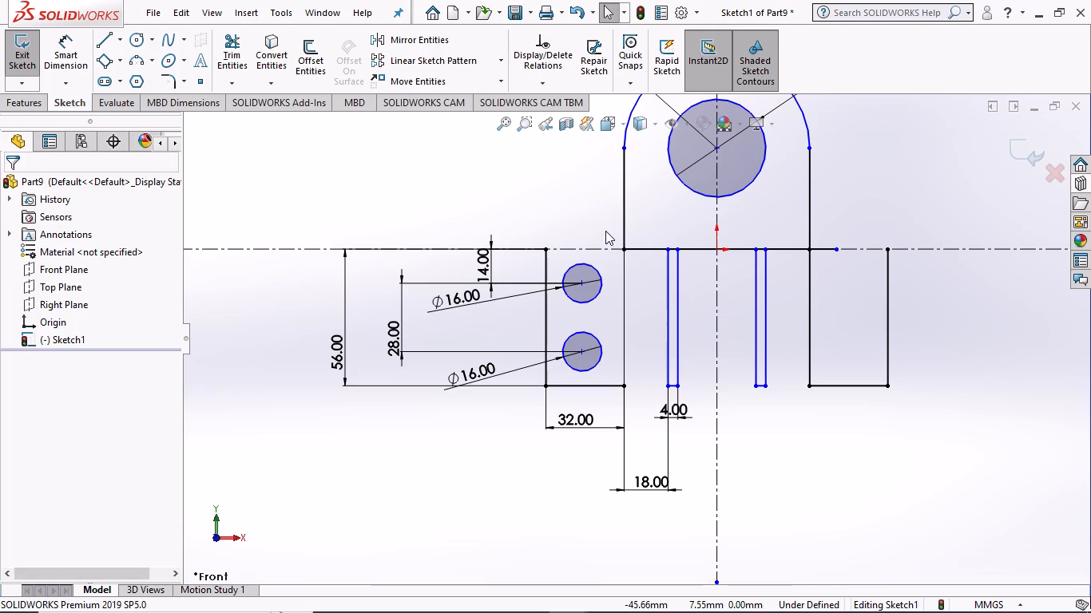
# Sketch a circle about 16 mm in radius above the left leg, centered about 21 mm above the horizontal base line.
pyautogui.click(137, 38)
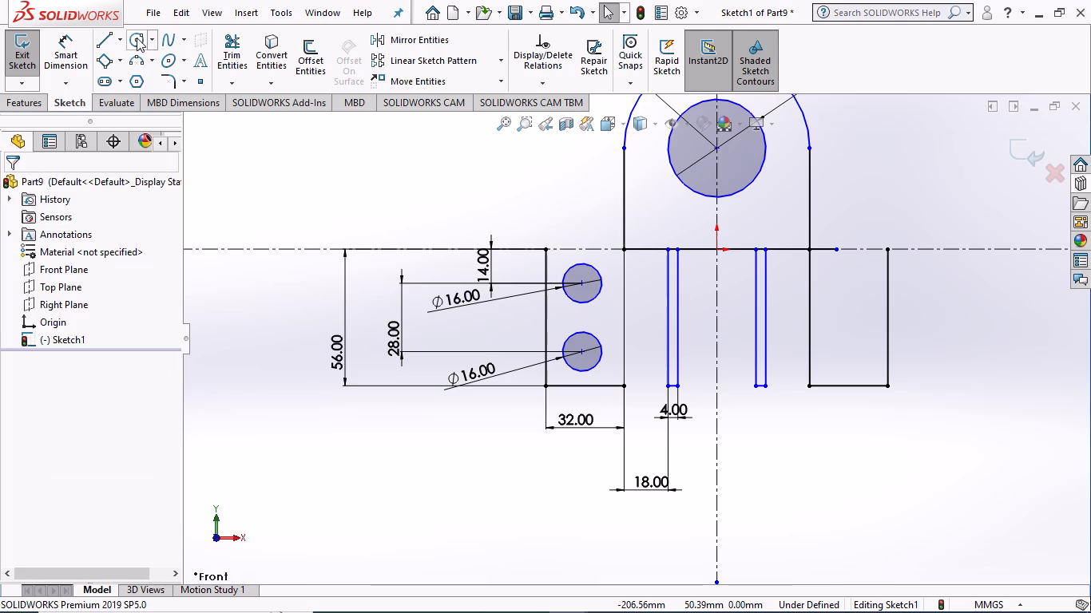
pyautogui.click(561, 198)
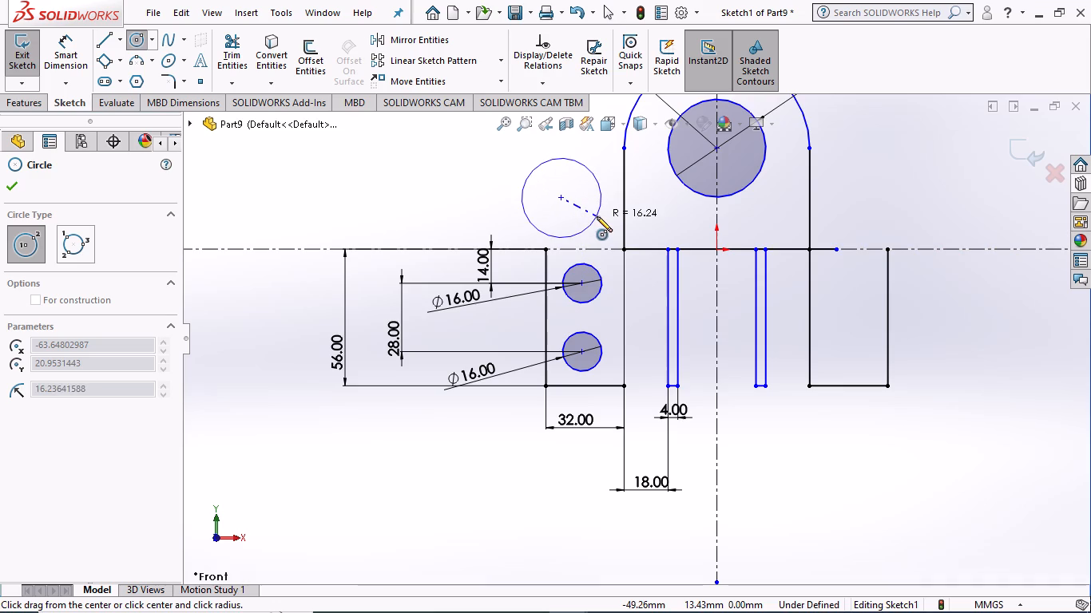
pyautogui.click(597, 216)
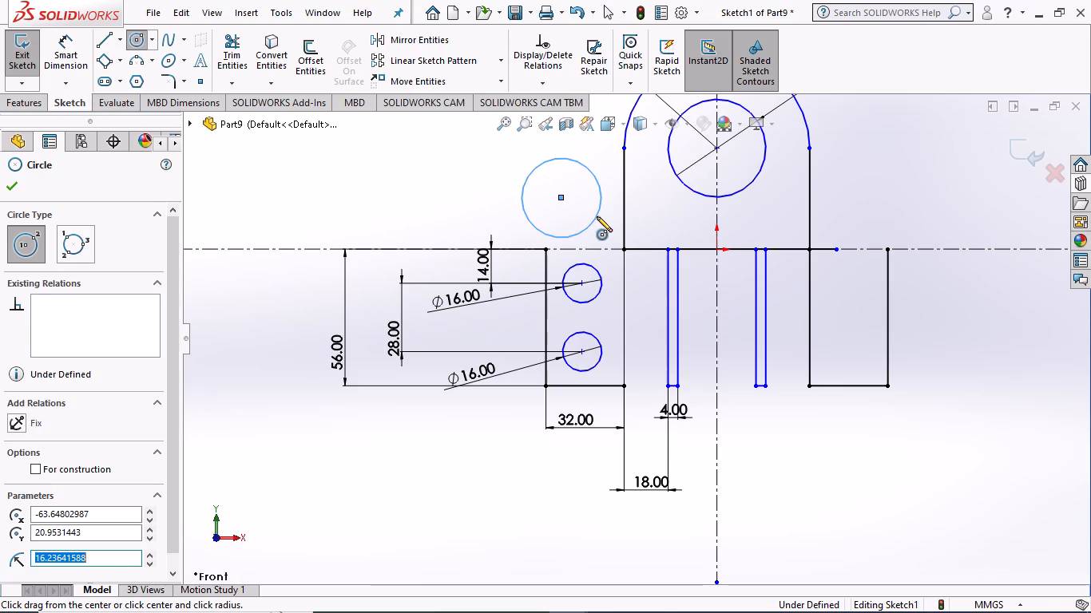
pyautogui.click(17, 186)
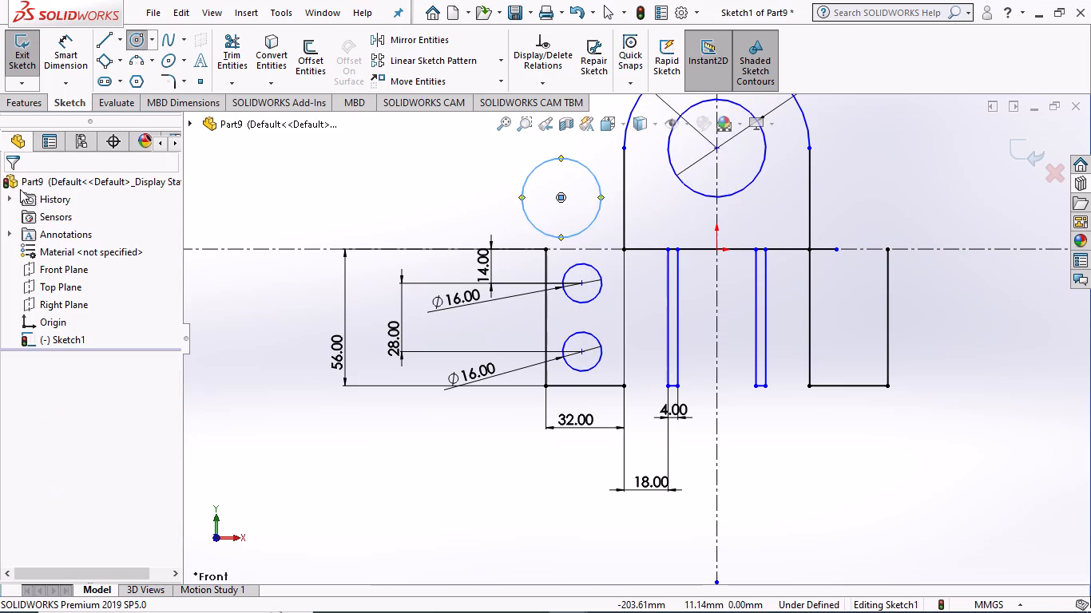
# Dimension the circle above the left leg to a diameter of 52 mm.
pyautogui.click(87, 55)
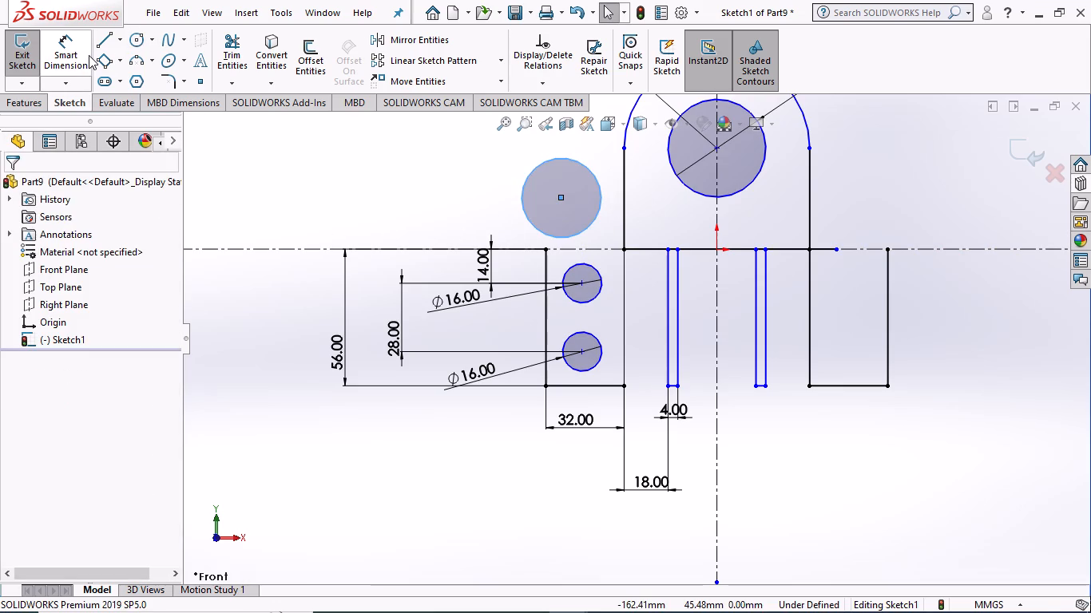
pyautogui.click(526, 216)
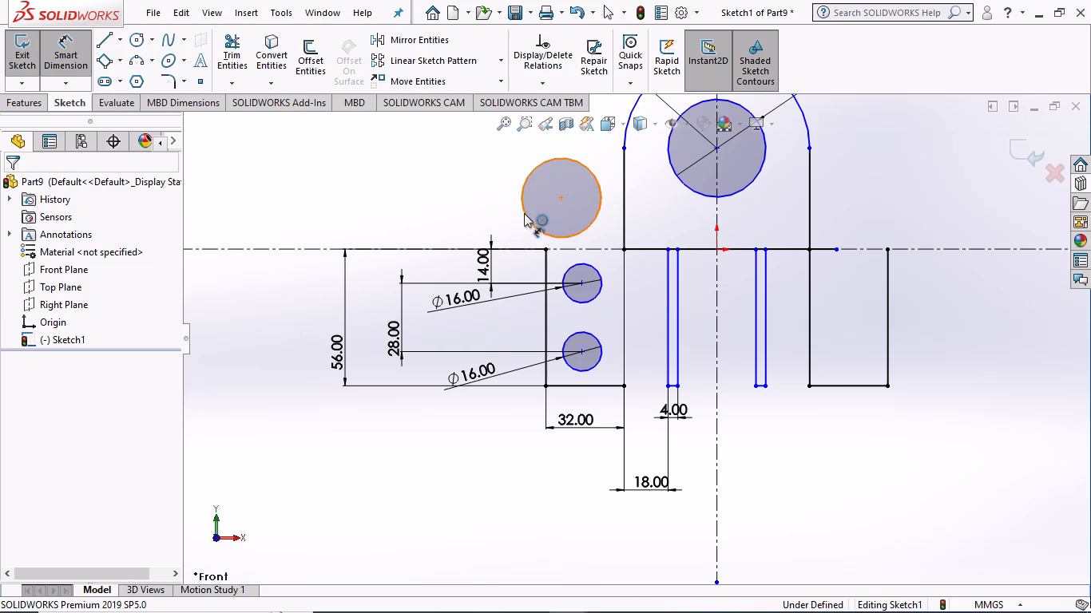
pyautogui.click(433, 198)
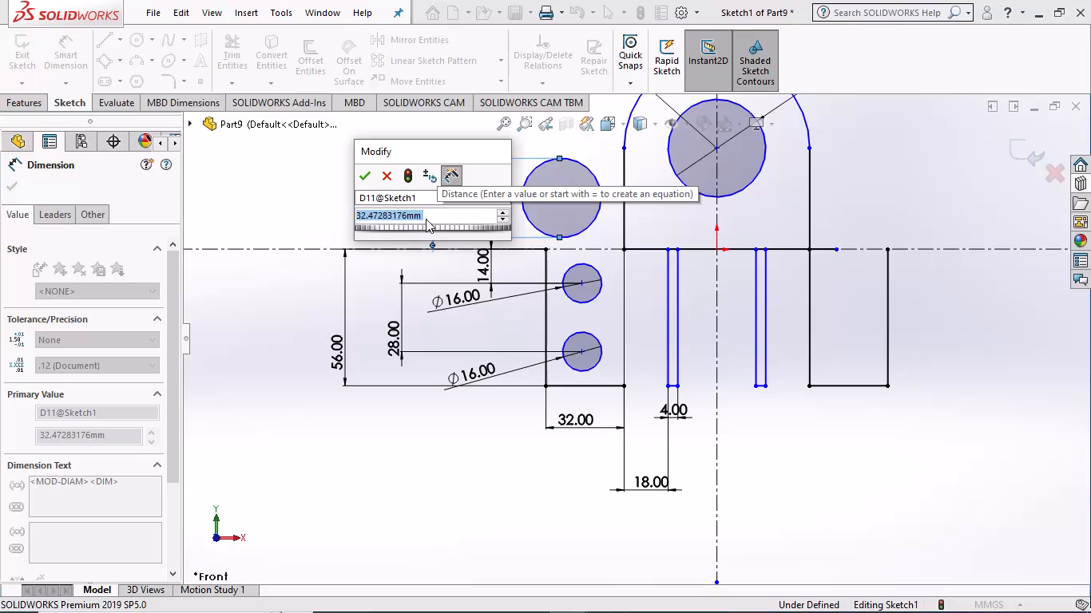
pyautogui.press('5')
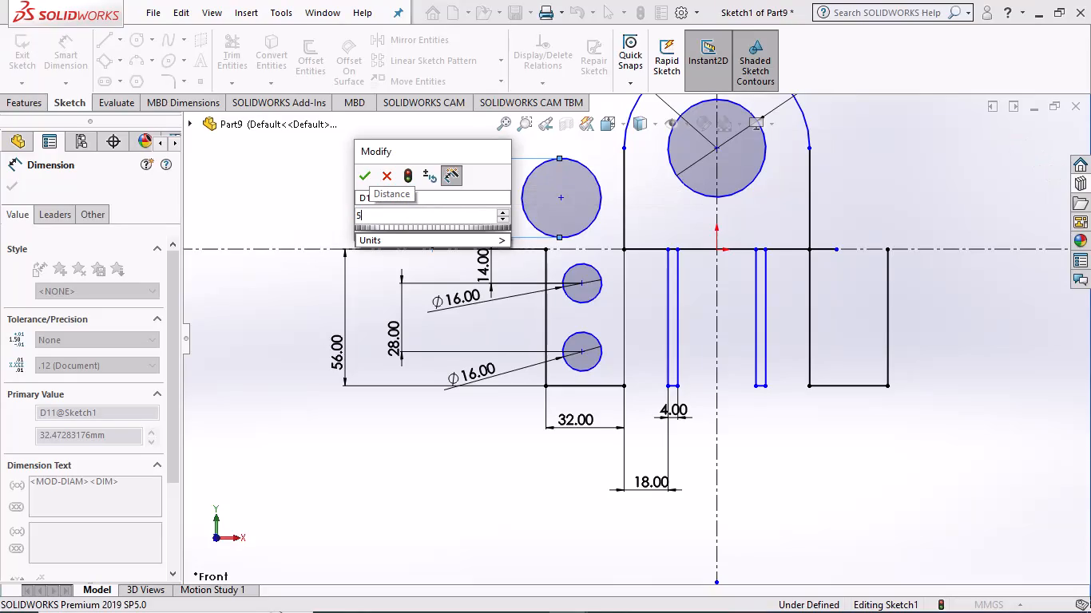
pyautogui.press('2')
pyautogui.press('Return')
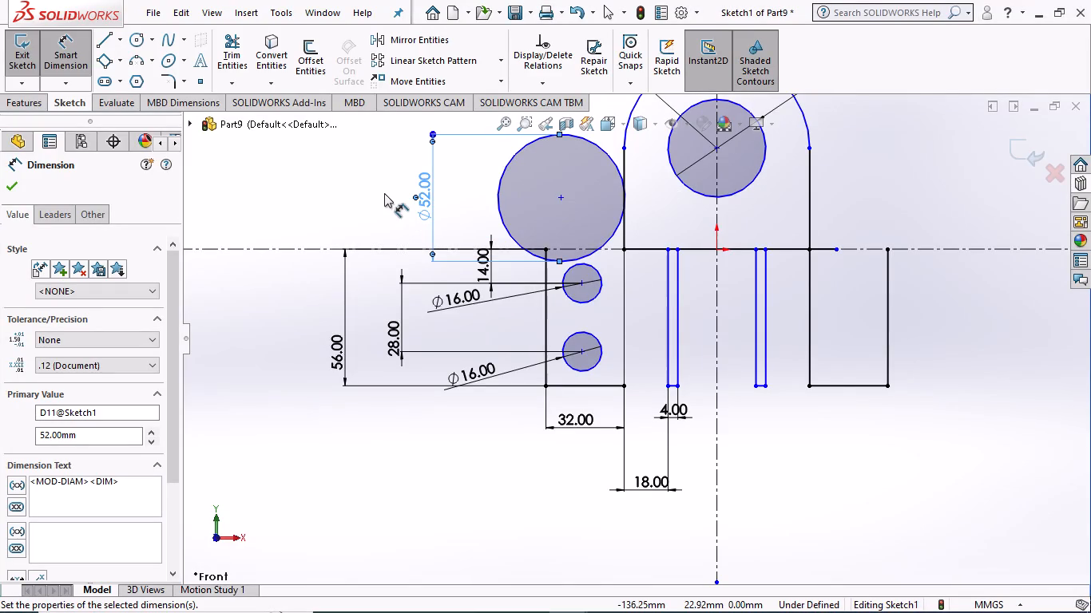
pyautogui.click(319, 186)
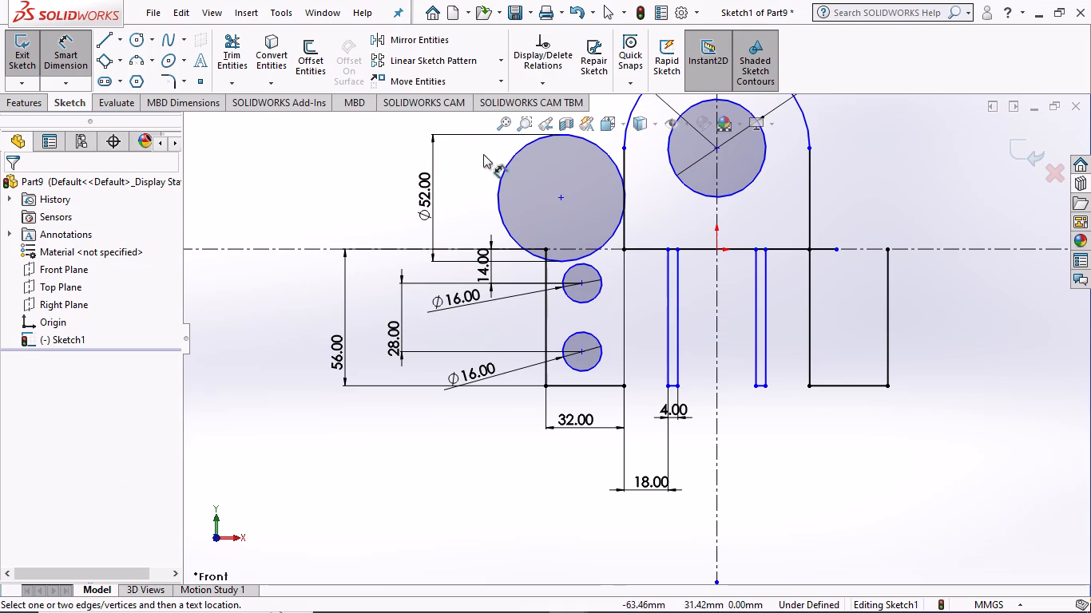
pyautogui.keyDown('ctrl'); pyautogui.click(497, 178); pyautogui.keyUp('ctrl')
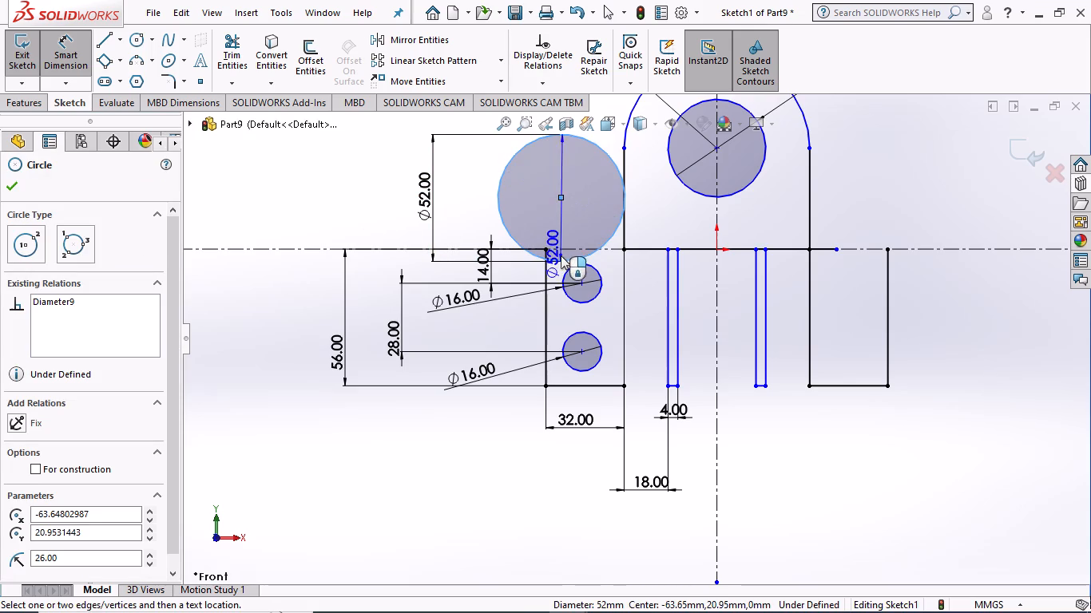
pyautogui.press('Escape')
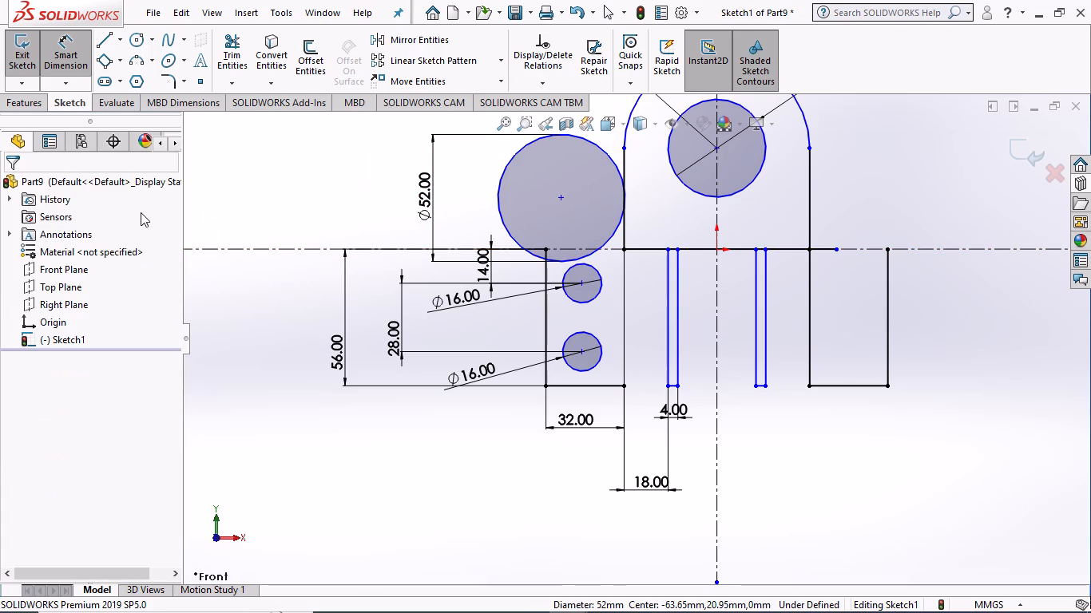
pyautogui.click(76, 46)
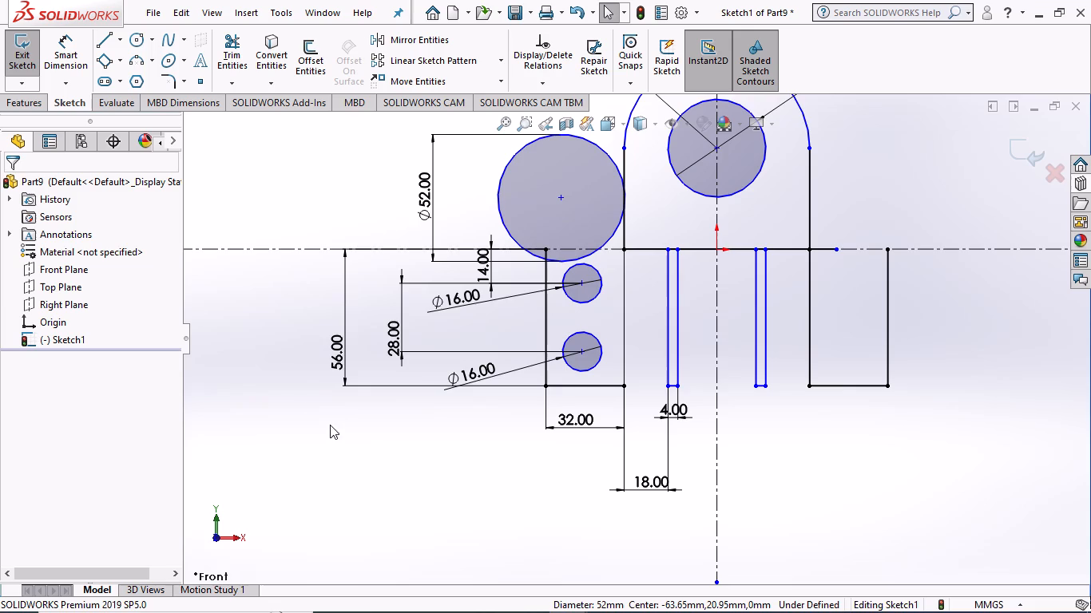
# Add a coincident relation between the 52 mm circle and the left leg's upper outer corner.
pyautogui.keyDown('ctrl'); pyautogui.click(506, 170); pyautogui.keyUp('ctrl')
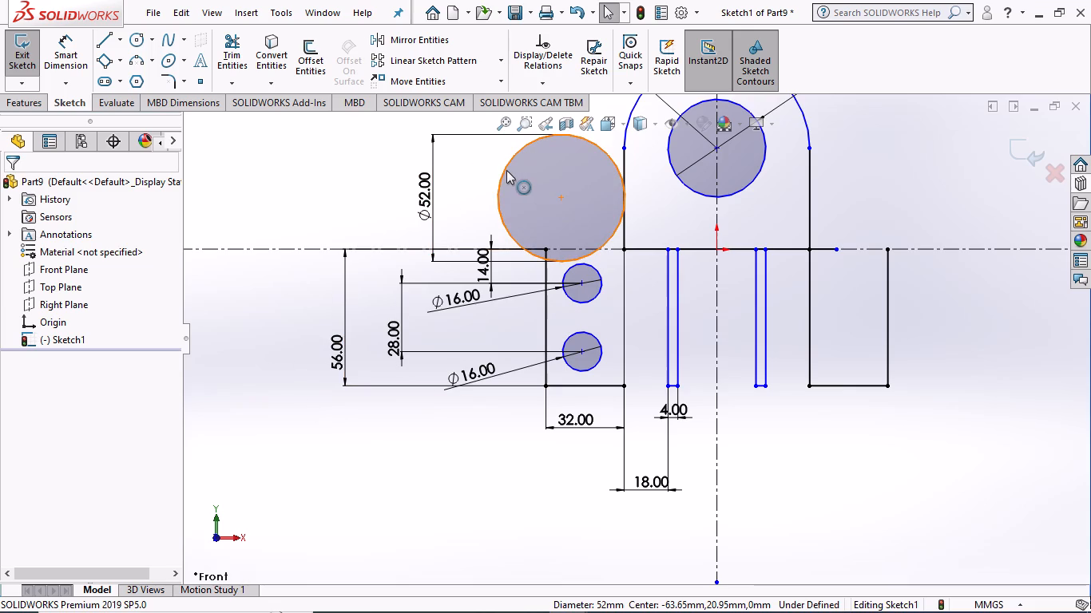
pyautogui.keyDown('ctrl'); pyautogui.click(545, 248); pyautogui.keyUp('ctrl')
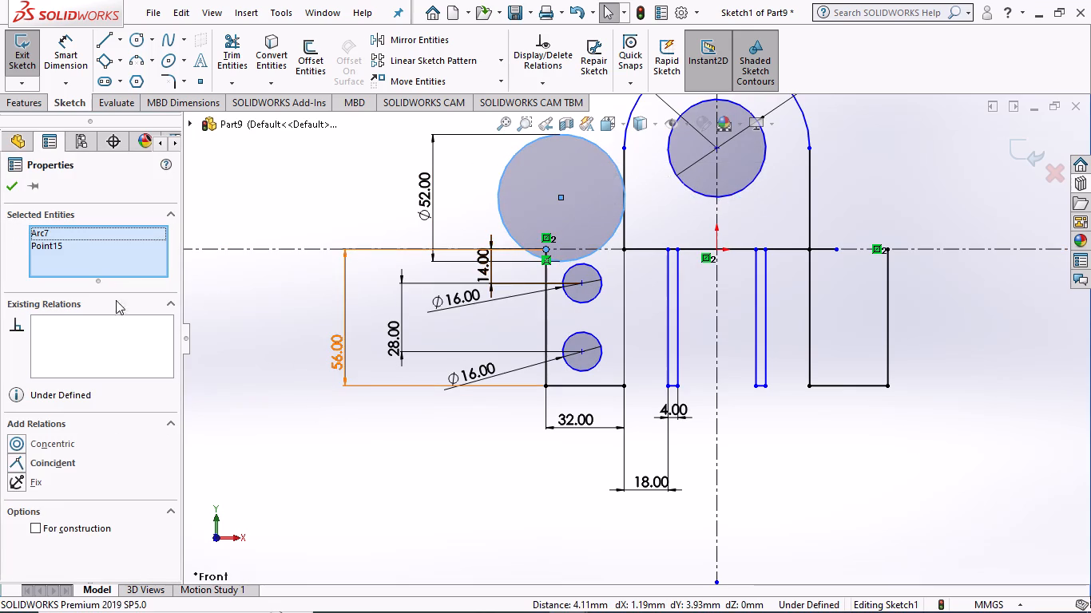
pyautogui.click(49, 459)
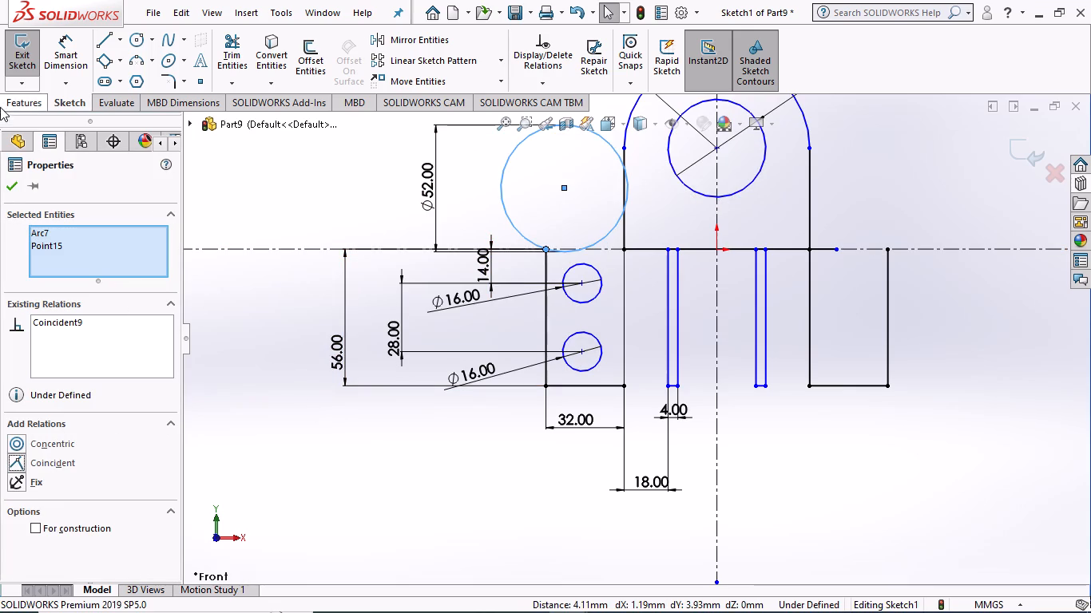
pyautogui.click(12, 184)
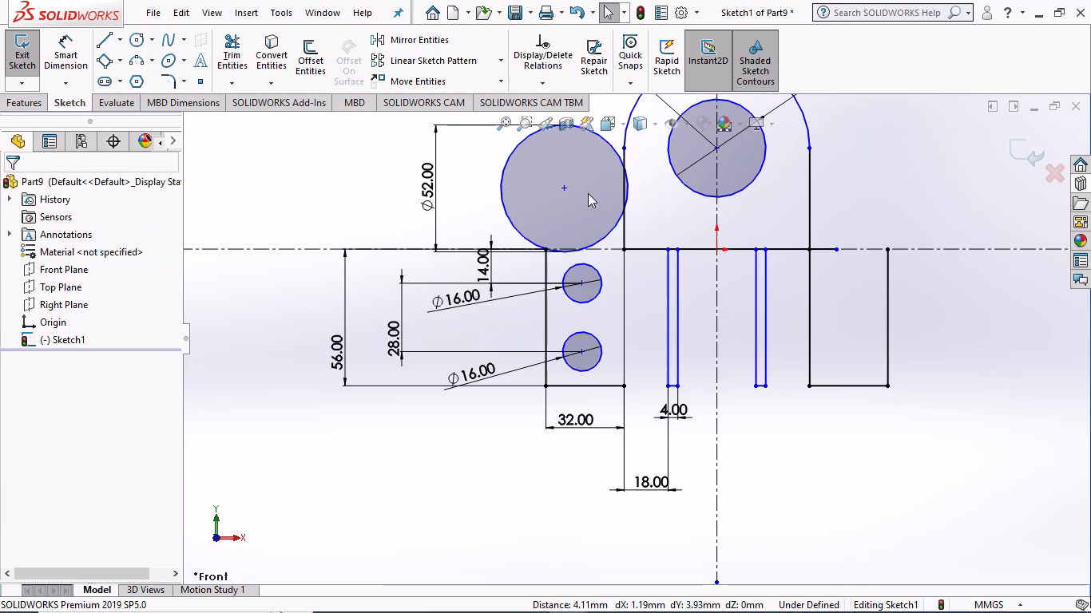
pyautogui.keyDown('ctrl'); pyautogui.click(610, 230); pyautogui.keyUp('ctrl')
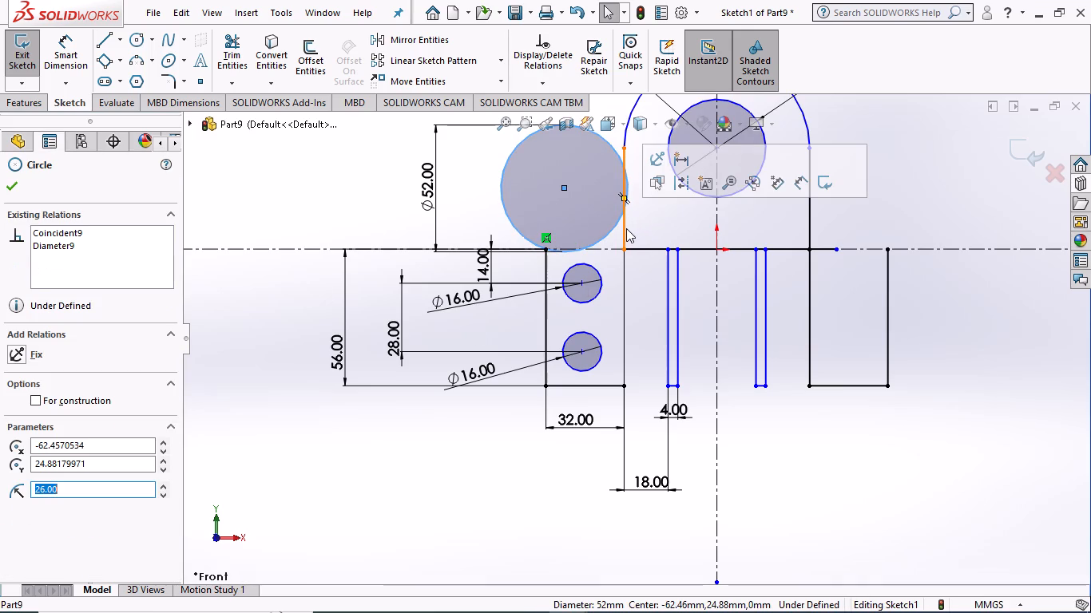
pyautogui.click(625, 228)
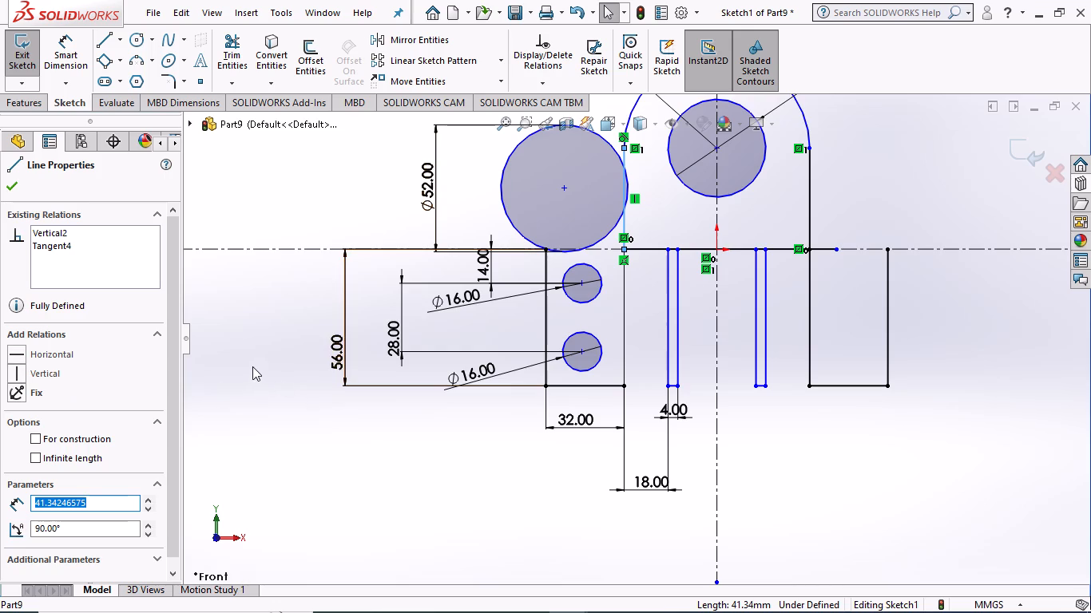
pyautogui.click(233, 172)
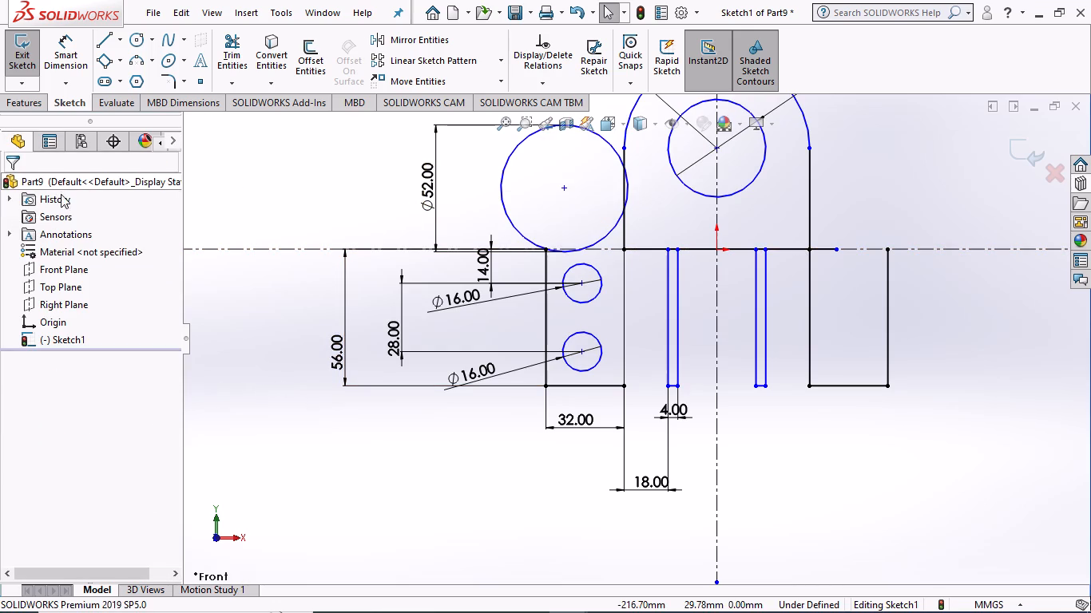
# Make the 52 mm circle tangent to the left vertical edge of the rounded upper body.
pyautogui.keyDown('ctrl'); pyautogui.click(605, 235); pyautogui.keyUp('ctrl')
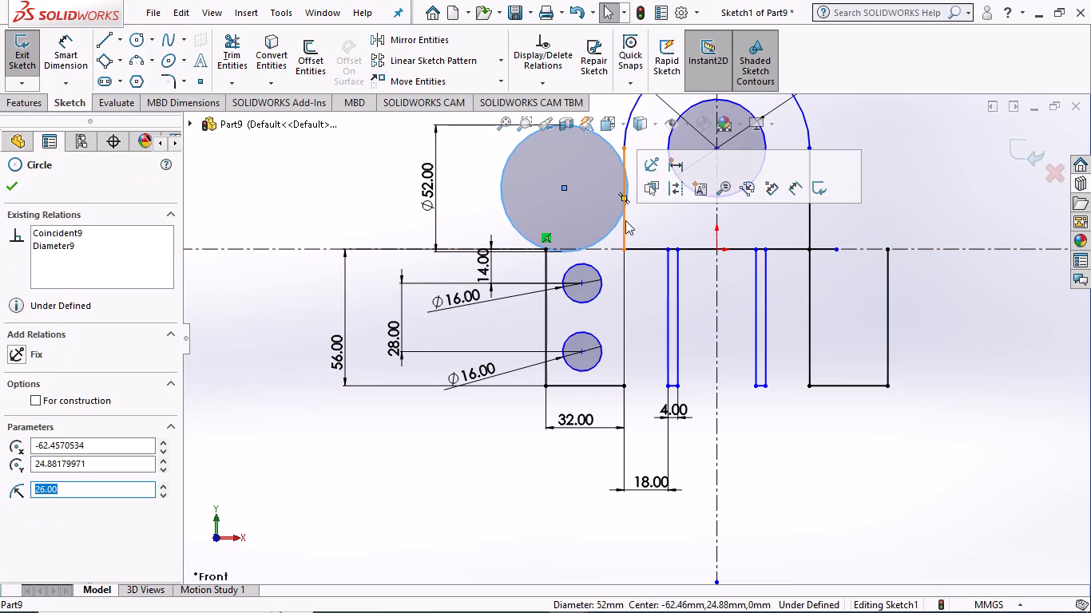
pyautogui.keyDown('ctrl'); pyautogui.click(625, 226); pyautogui.keyUp('ctrl')
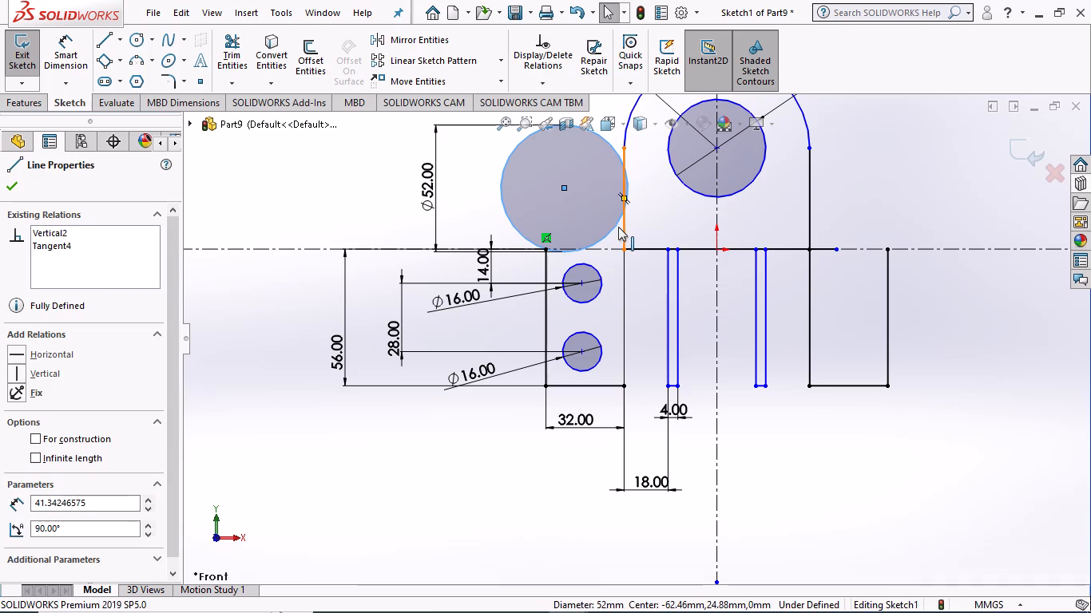
pyautogui.click(46, 445)
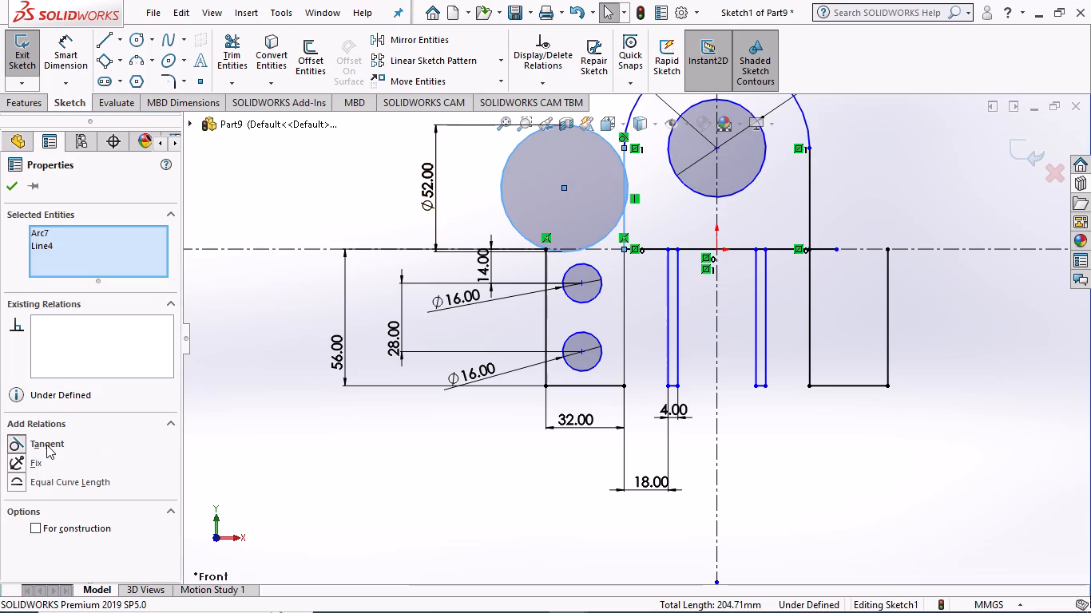
pyautogui.click(10, 187)
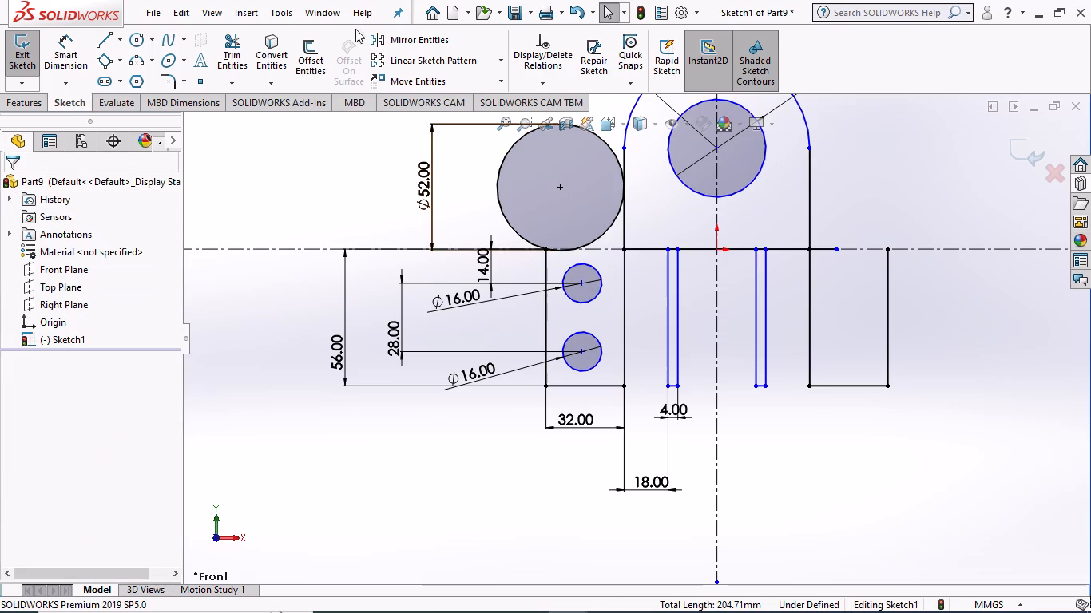
# Trim the 52 mm circle to the concave arc between the left leg's outer corner and the body's vertical edge.
pyautogui.click(231, 54)
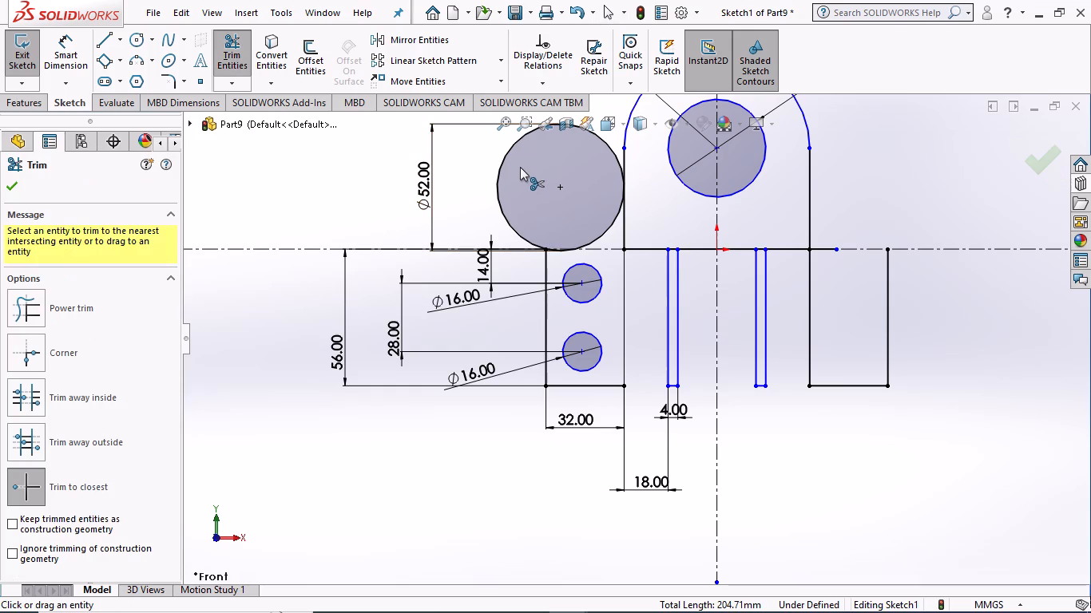
pyautogui.click(505, 168)
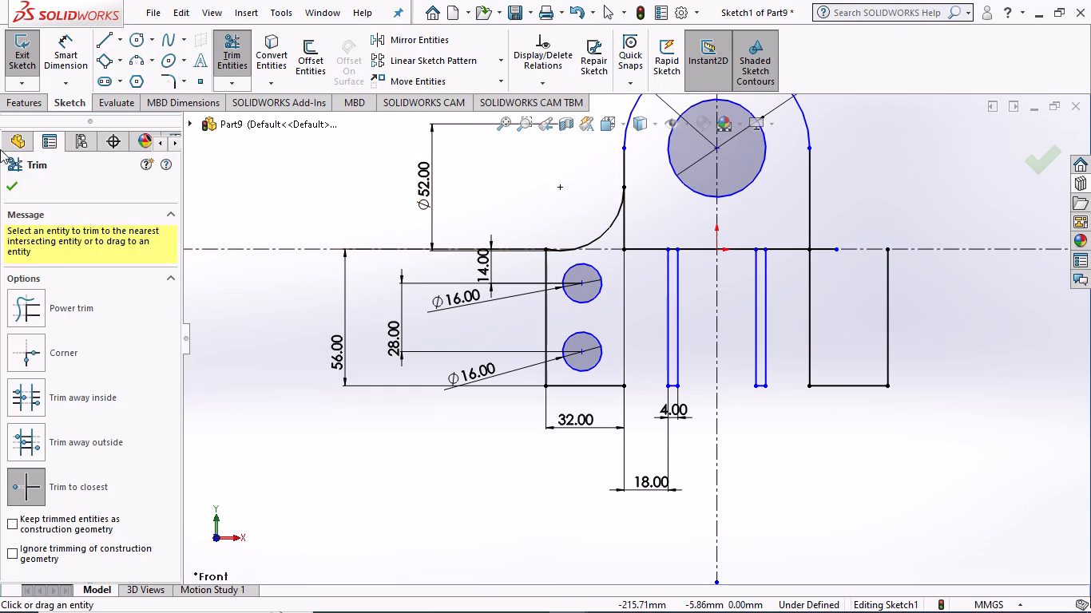
pyautogui.click(6, 183)
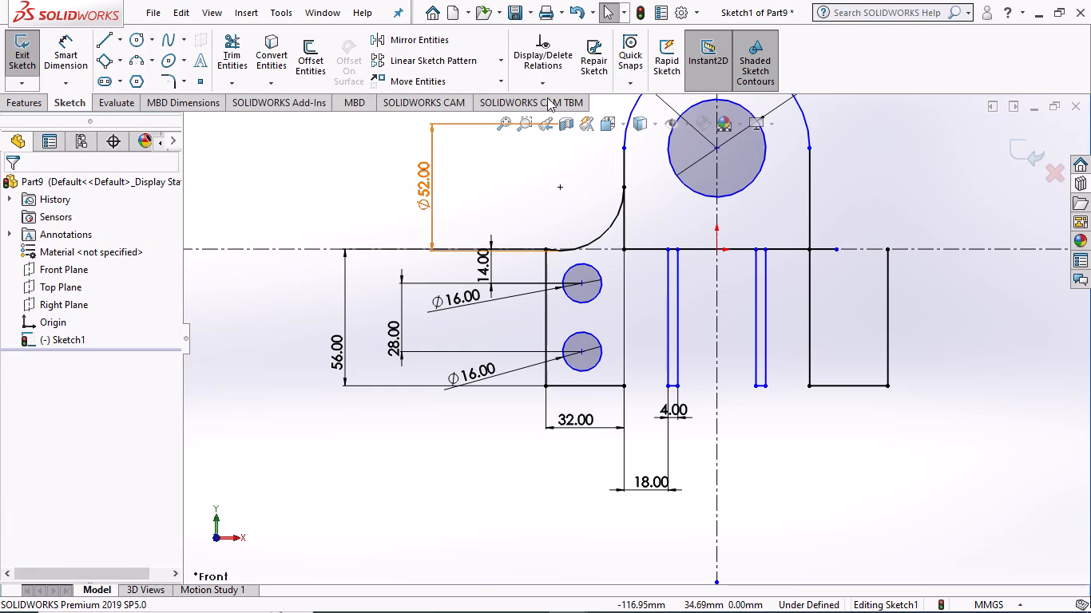
# Mirror the left concave side arc about the vertical centerline.
pyautogui.scroll(-7, 593, 251)
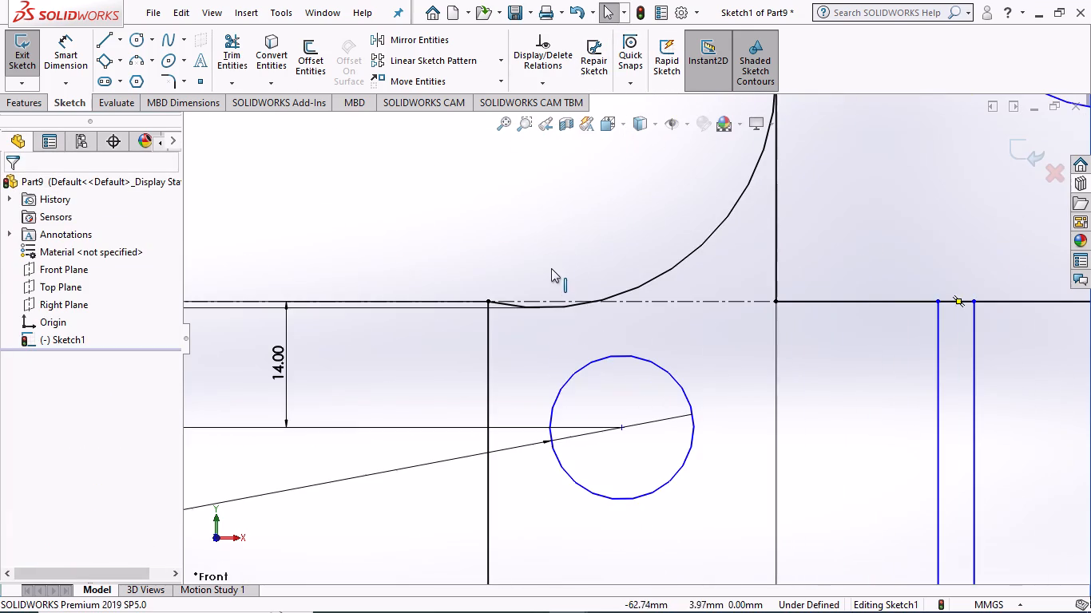
pyautogui.scroll(10, 565, 310)
pyautogui.scroll(4, 705, 331)
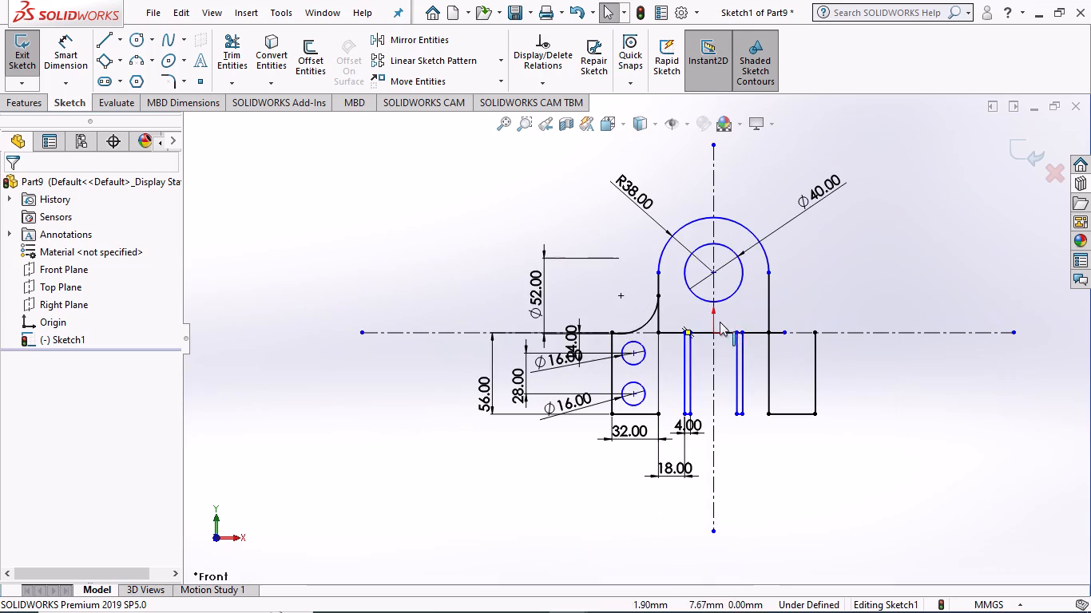
pyautogui.click(429, 45)
pyautogui.click(644, 322)
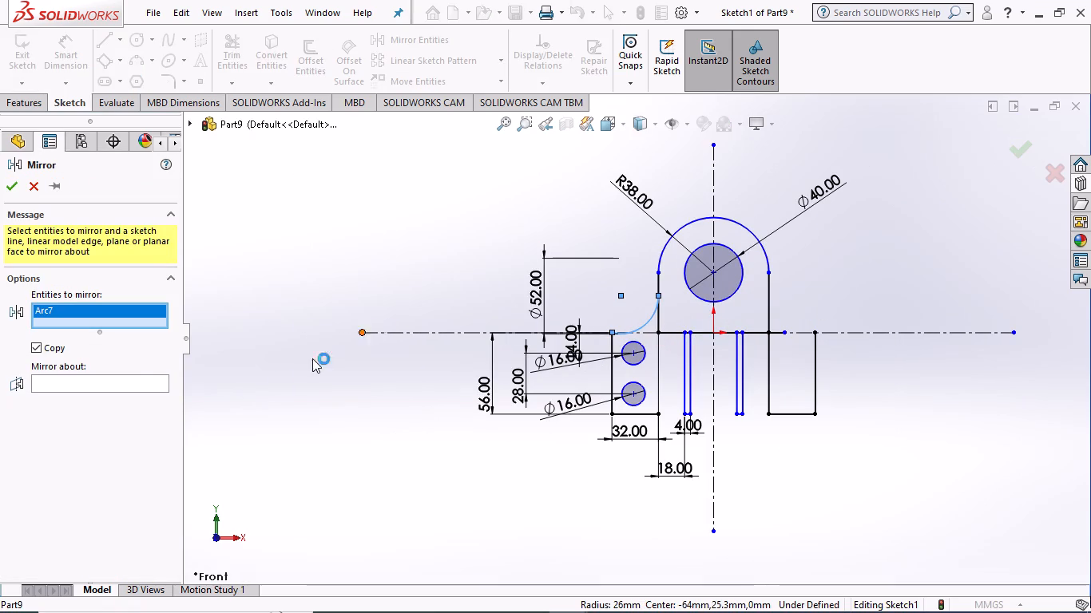
pyautogui.click(127, 384)
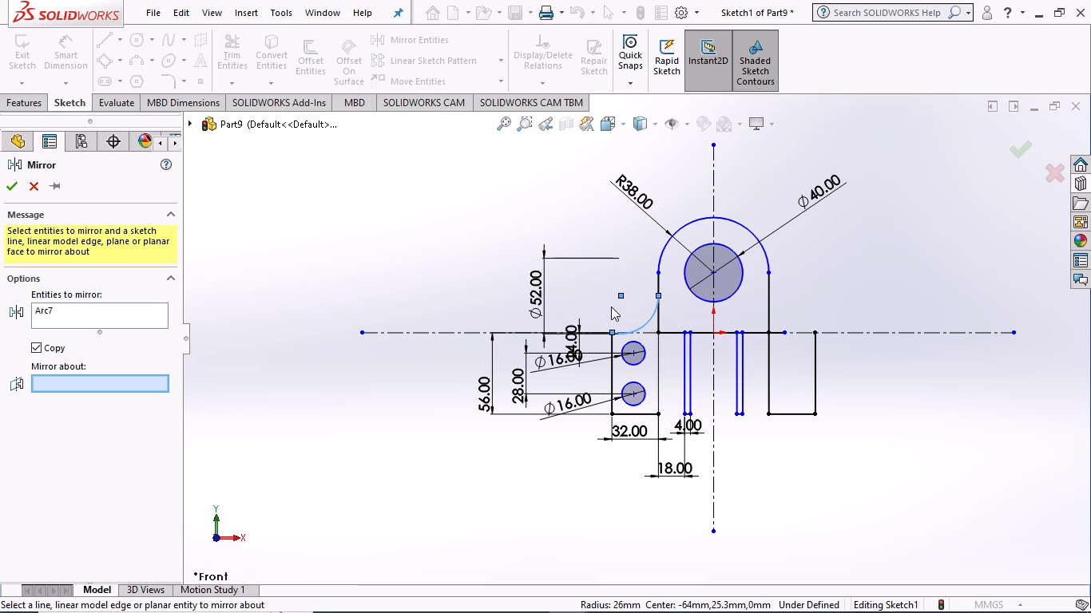
pyautogui.click(716, 172)
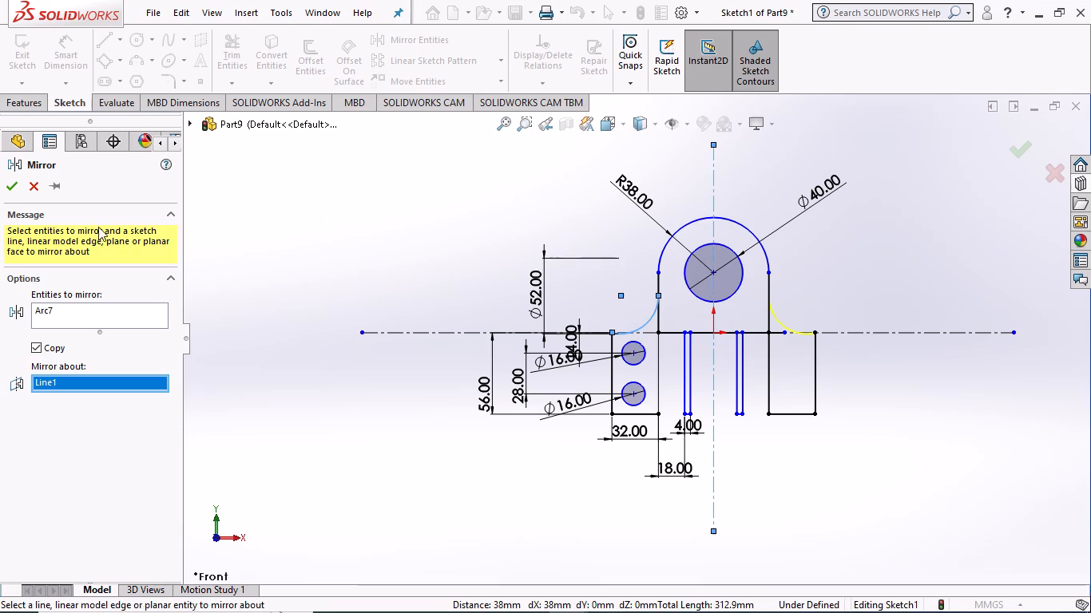
pyautogui.click(2, 184)
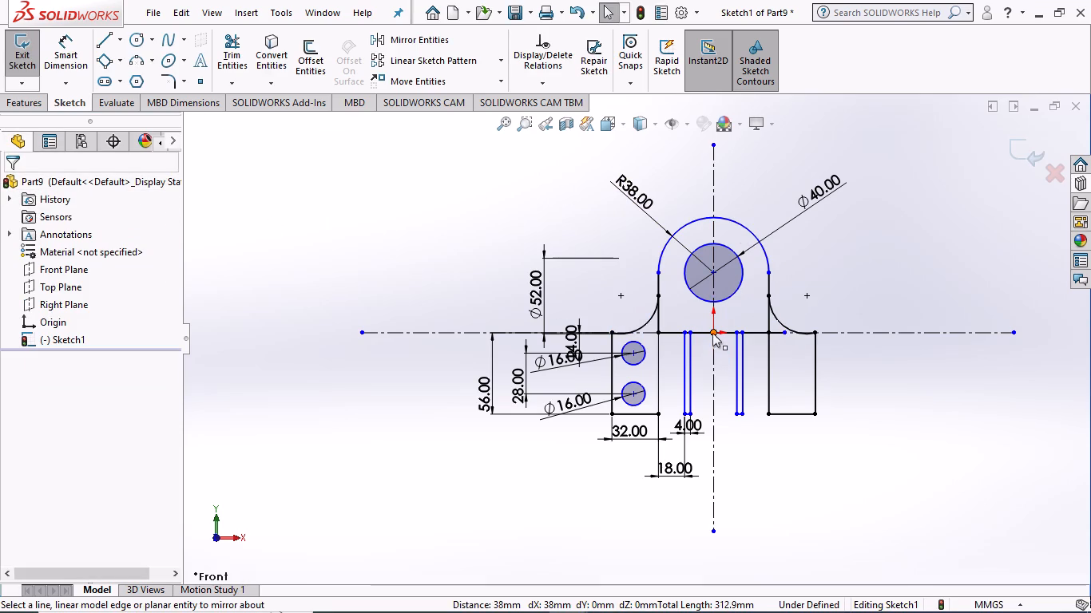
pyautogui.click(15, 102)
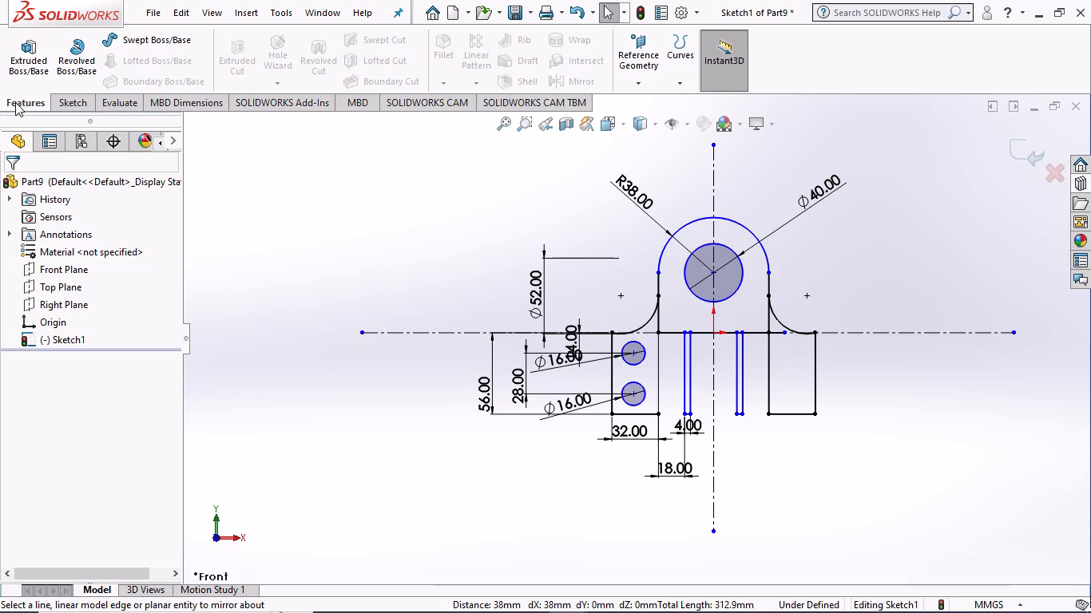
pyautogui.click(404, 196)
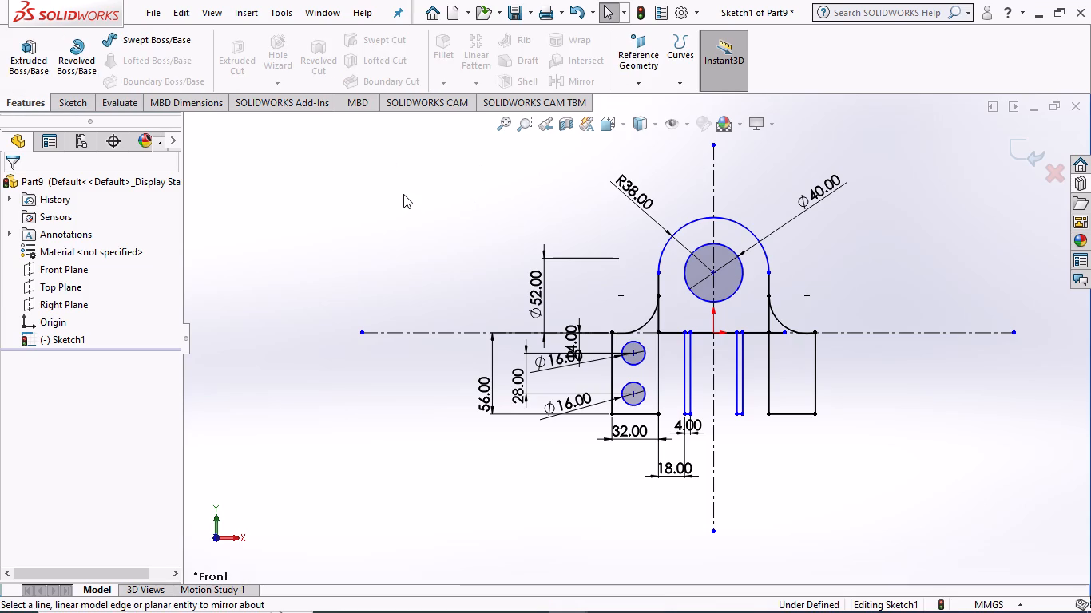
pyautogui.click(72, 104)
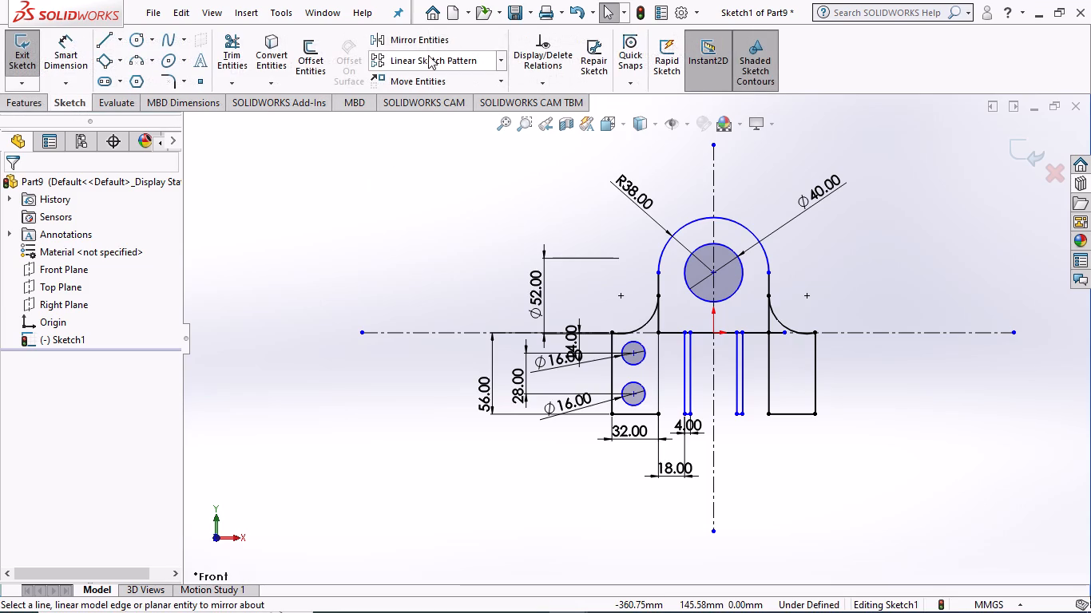
# Mirror the two 16 mm hole circles of the left leg about the vertical centerline.
pyautogui.click(388, 37)
pyautogui.click(638, 361)
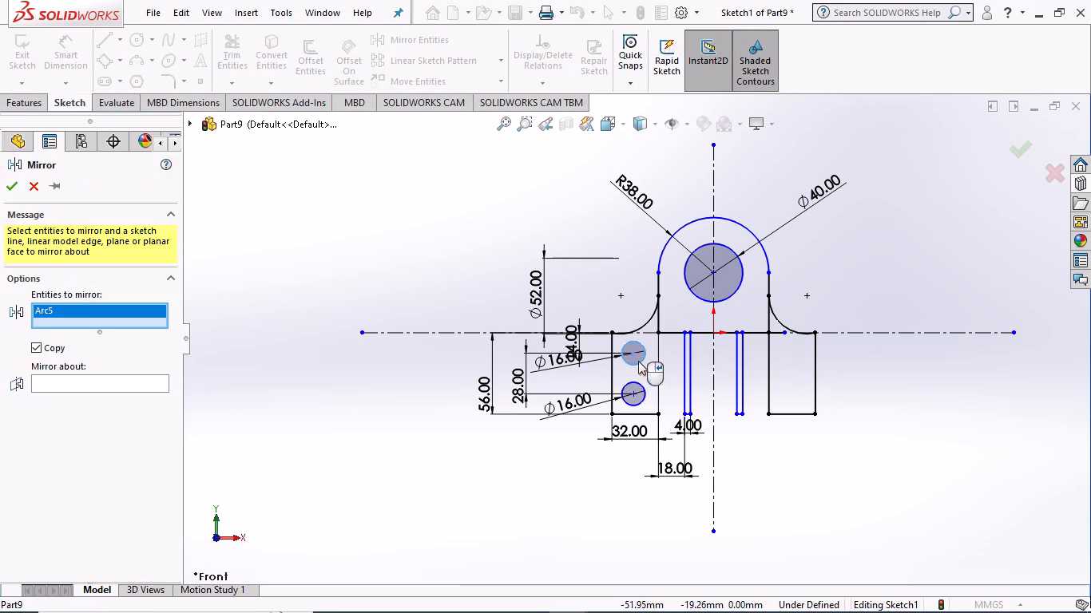
pyautogui.click(635, 383)
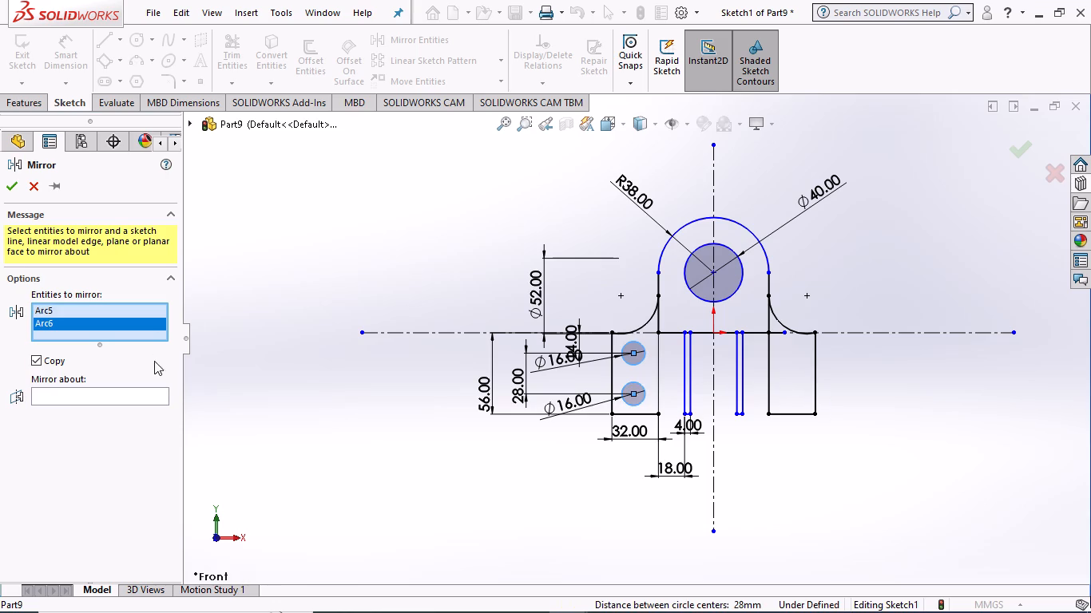
pyautogui.click(149, 385)
pyautogui.click(101, 391)
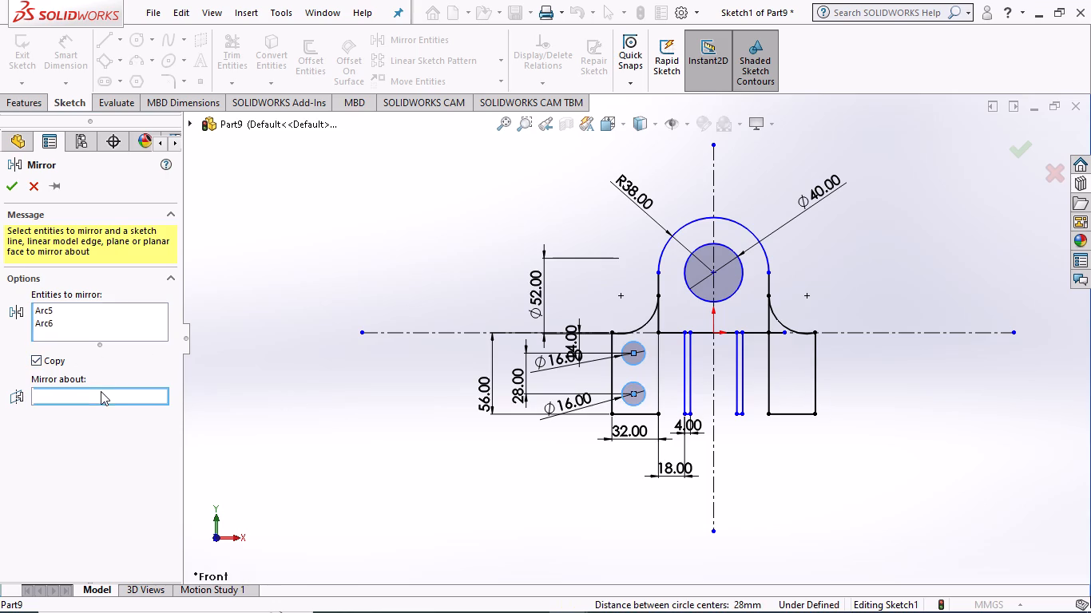
pyautogui.click(714, 174)
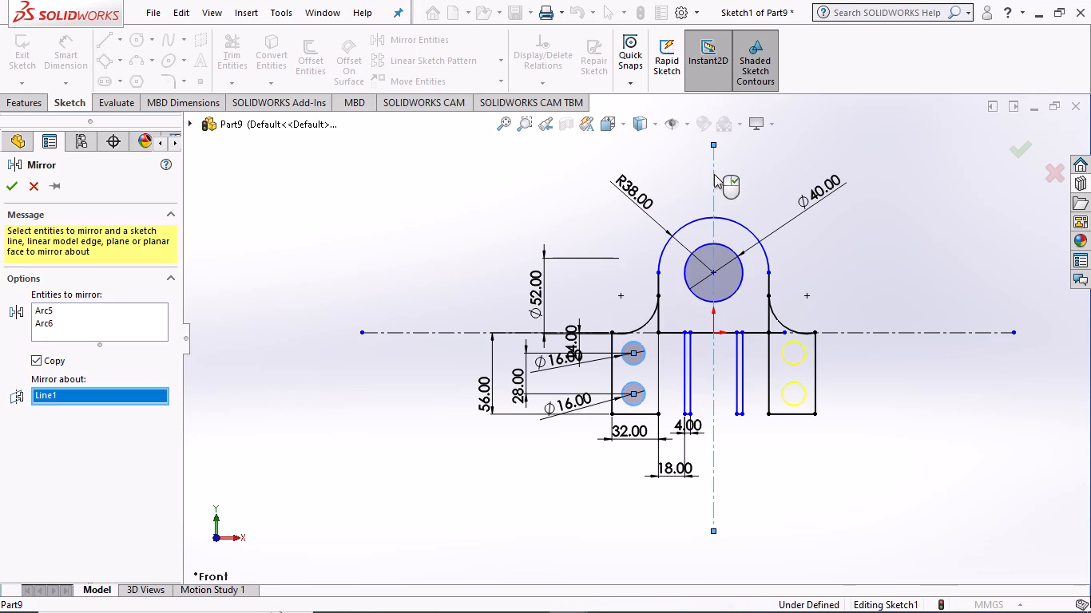
pyautogui.click(10, 181)
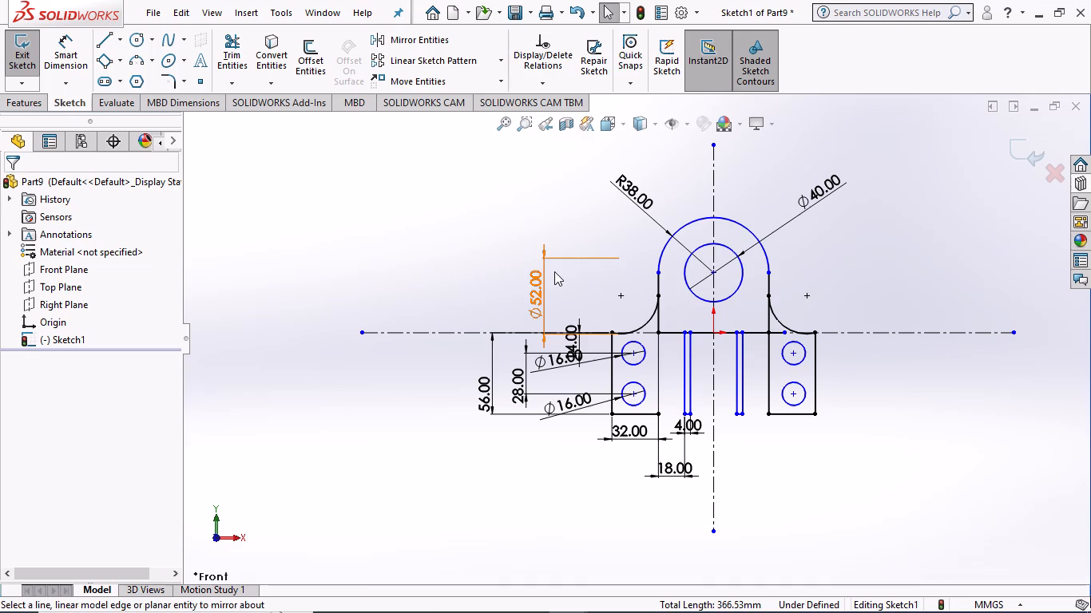
# Delete the solid horizontal line at the base of the upper body that overshoots into the right leg.
pyautogui.scroll(-2, 789, 337)
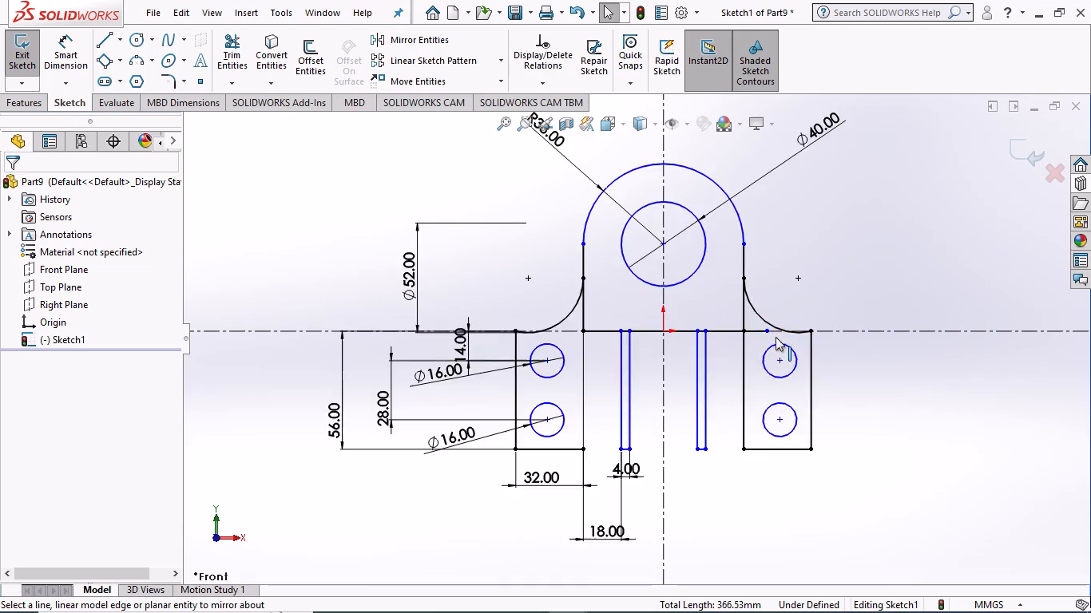
pyautogui.scroll(-6, 774, 336)
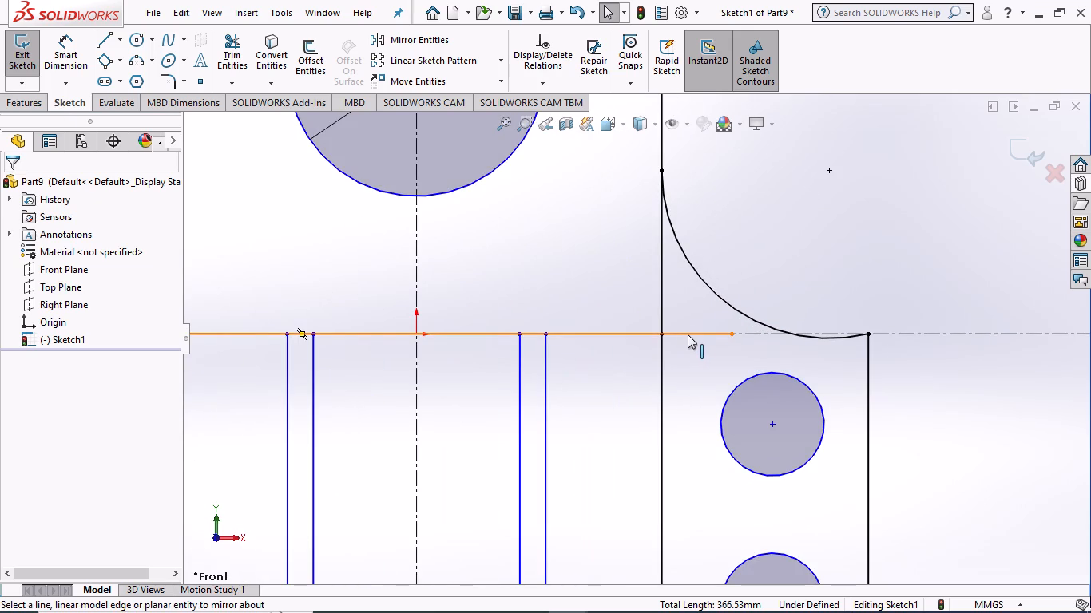
pyautogui.click(688, 334)
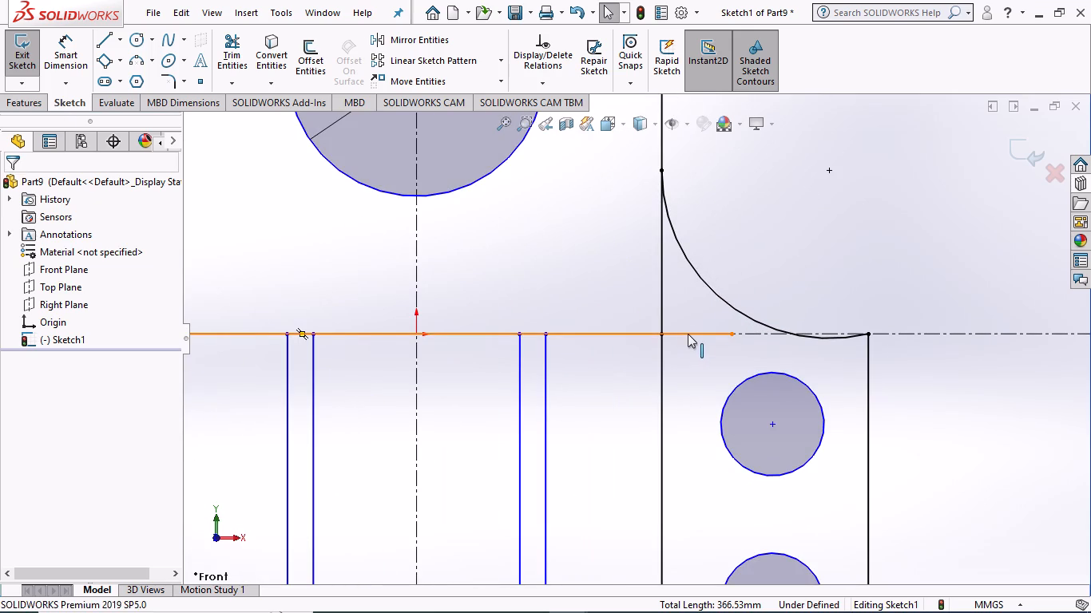
pyautogui.press('Delete')
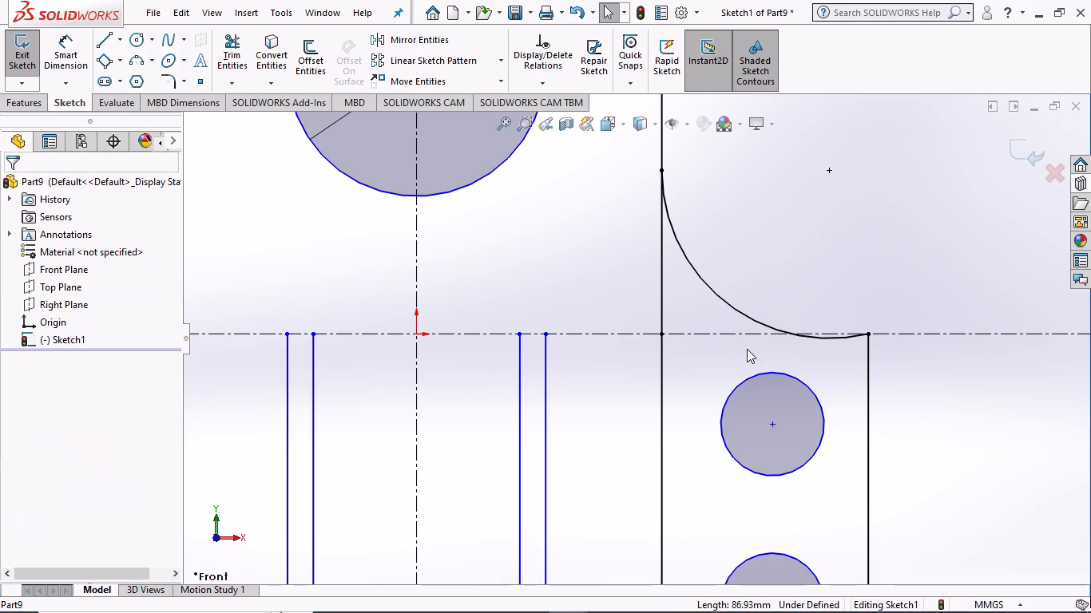
# Draw a 76 mm horizontal line through the origin, joining the upper inner corners of the two legs.
pyautogui.scroll(5, 747, 349)
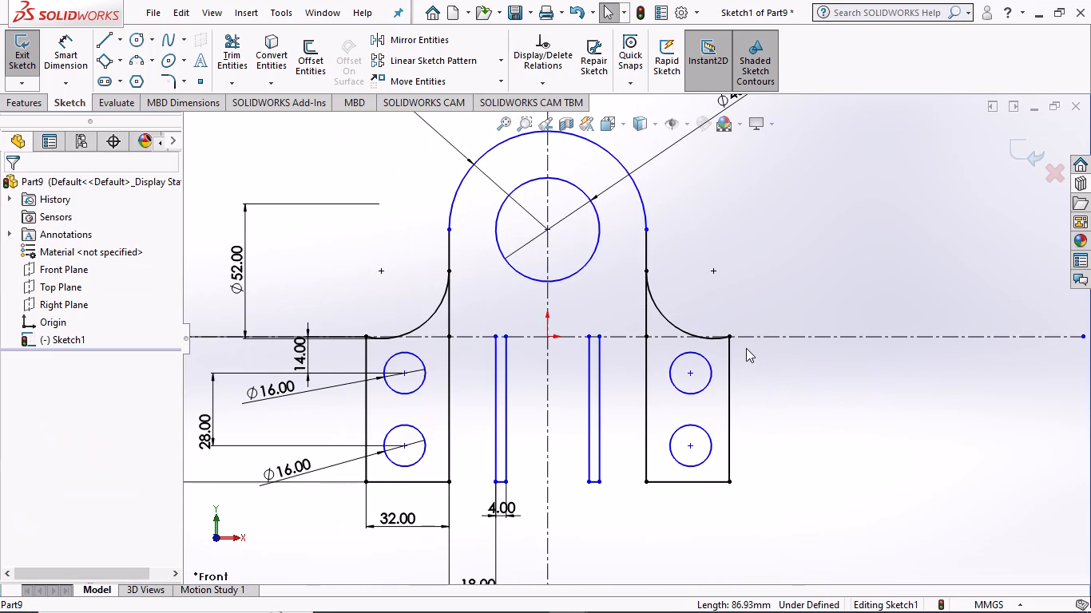
pyautogui.scroll(1, 746, 348)
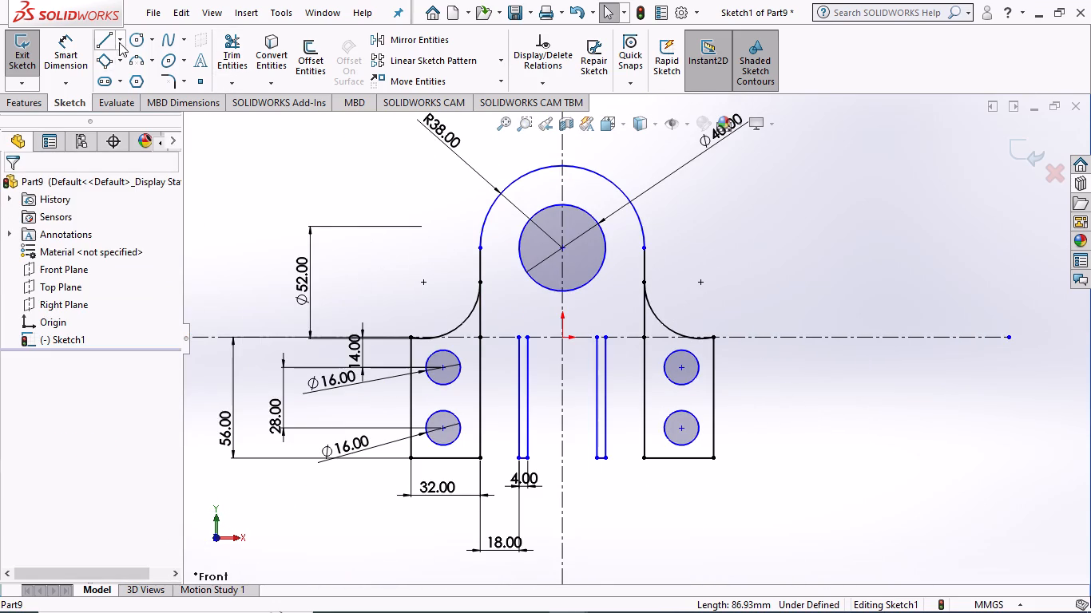
pyautogui.click(100, 40)
pyautogui.click(478, 338)
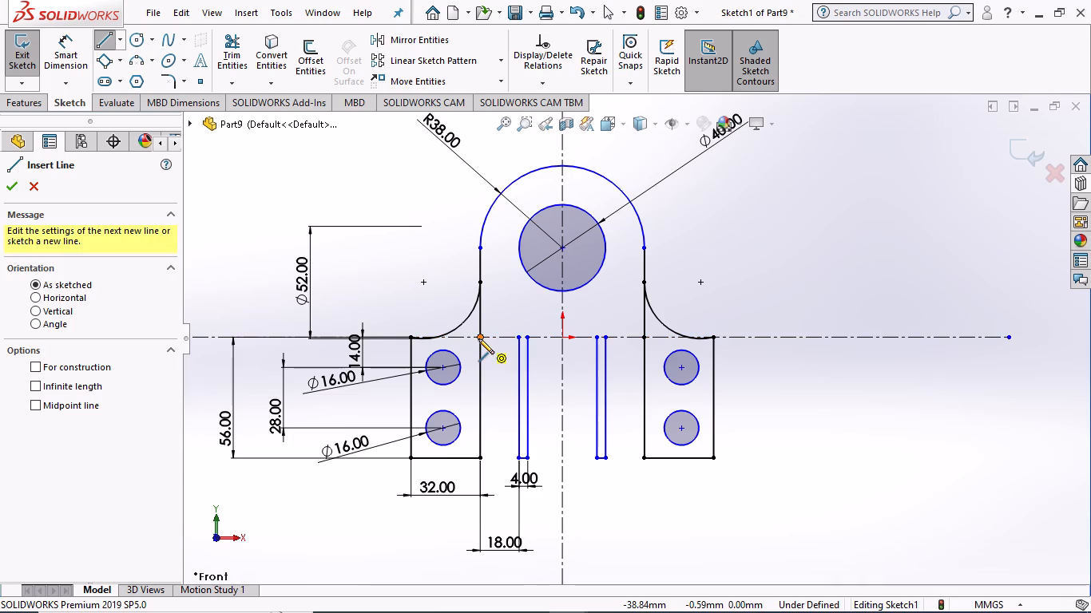
pyautogui.click(645, 337)
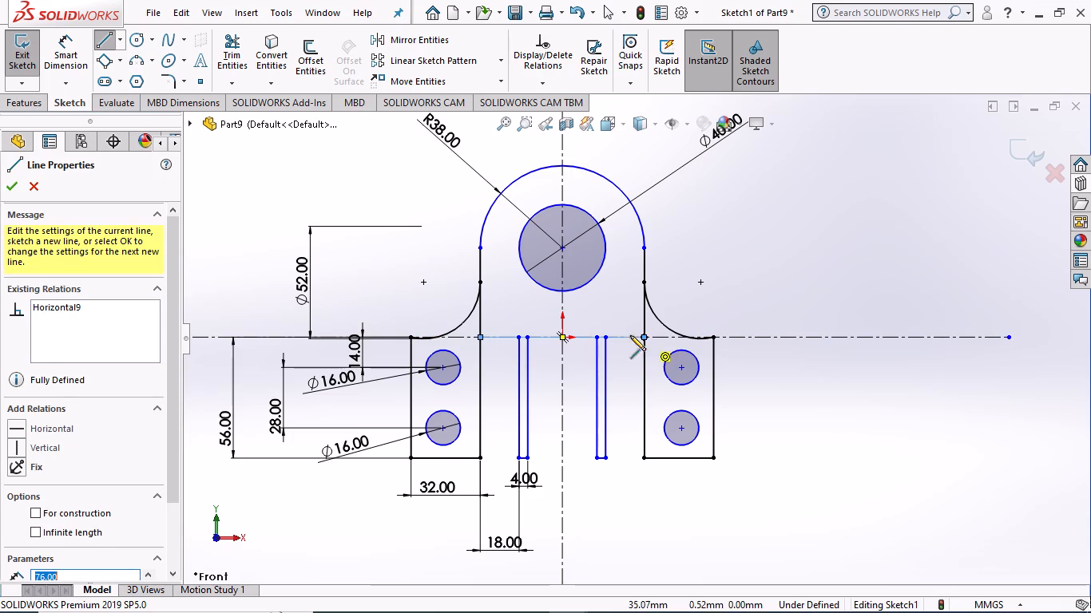
pyautogui.press('Escape')
pyautogui.press('Escape')
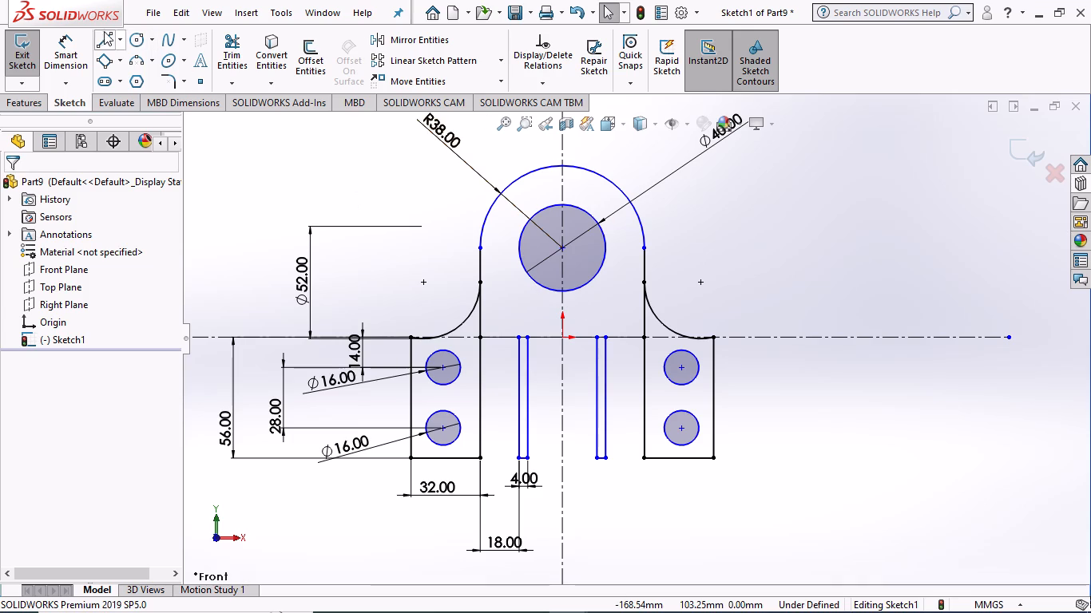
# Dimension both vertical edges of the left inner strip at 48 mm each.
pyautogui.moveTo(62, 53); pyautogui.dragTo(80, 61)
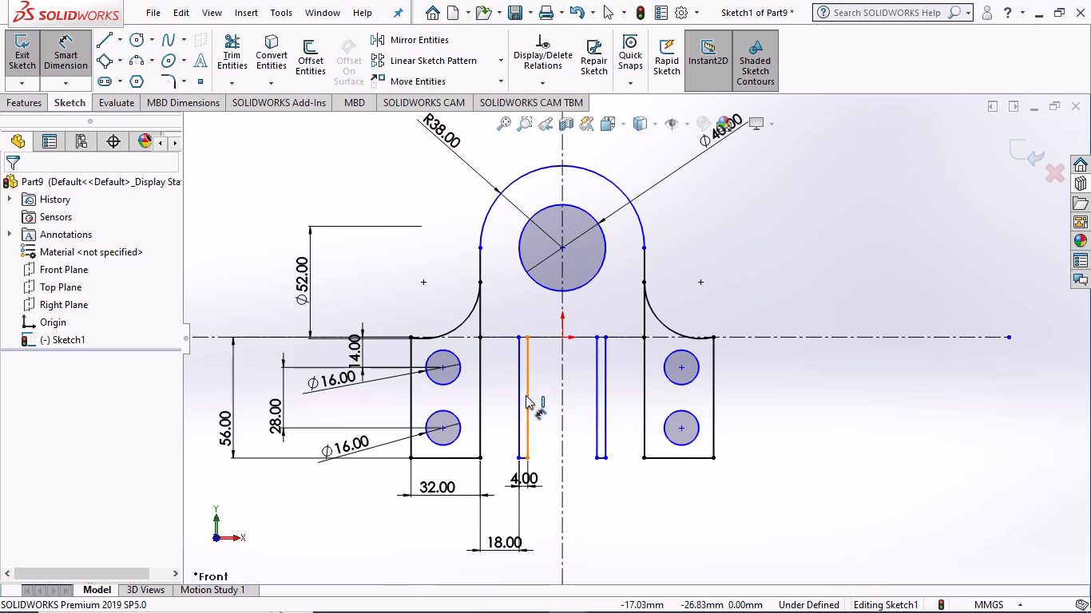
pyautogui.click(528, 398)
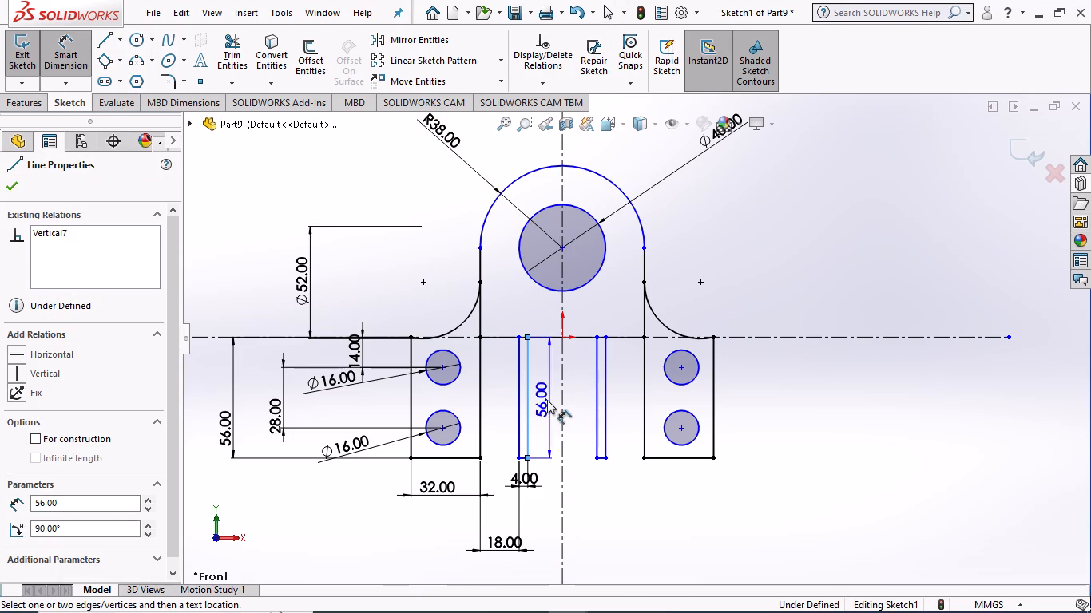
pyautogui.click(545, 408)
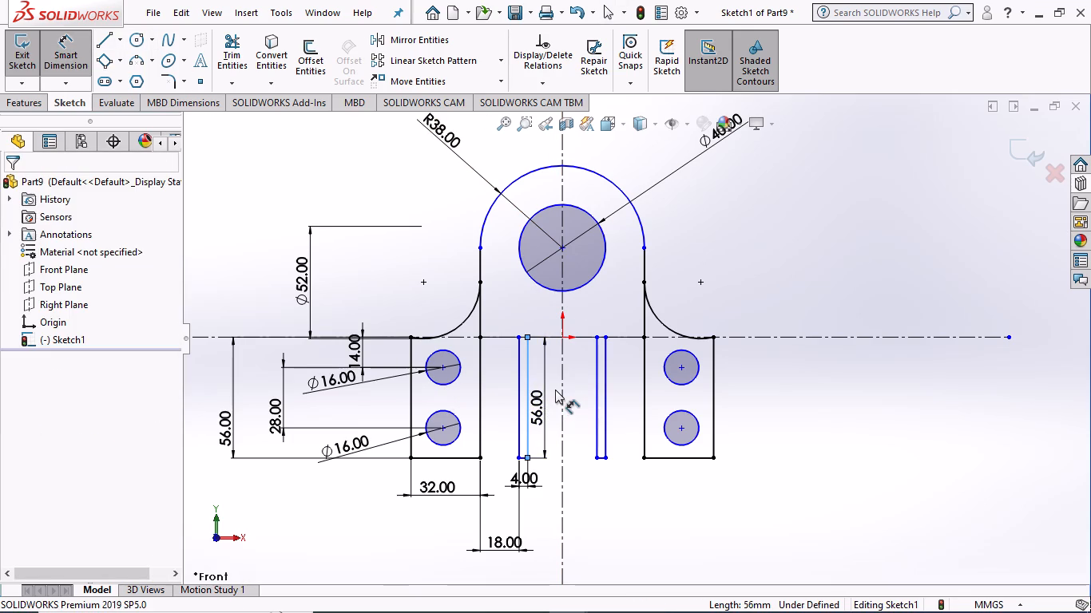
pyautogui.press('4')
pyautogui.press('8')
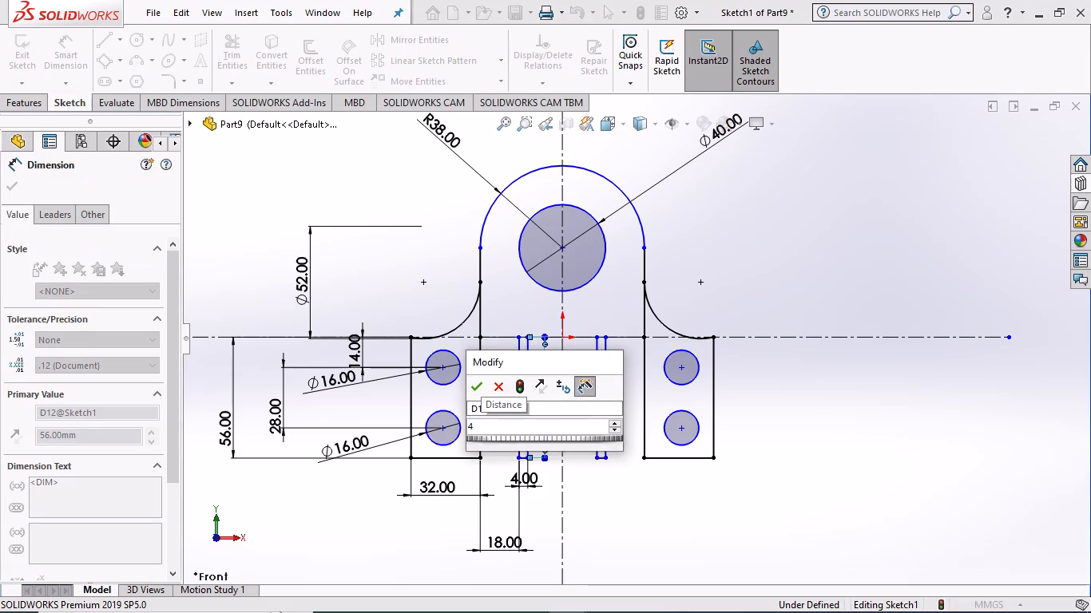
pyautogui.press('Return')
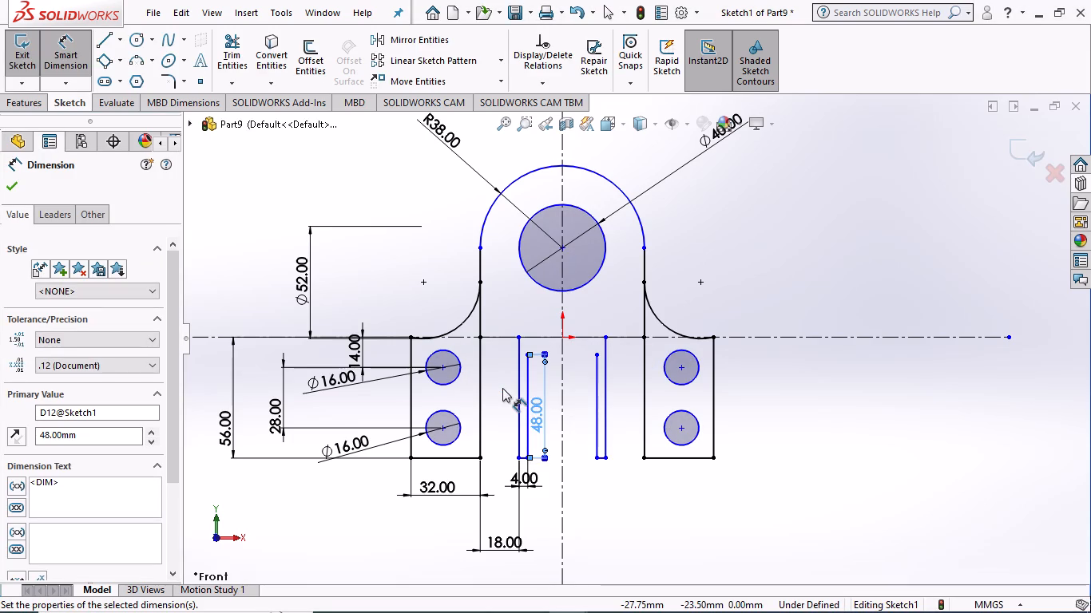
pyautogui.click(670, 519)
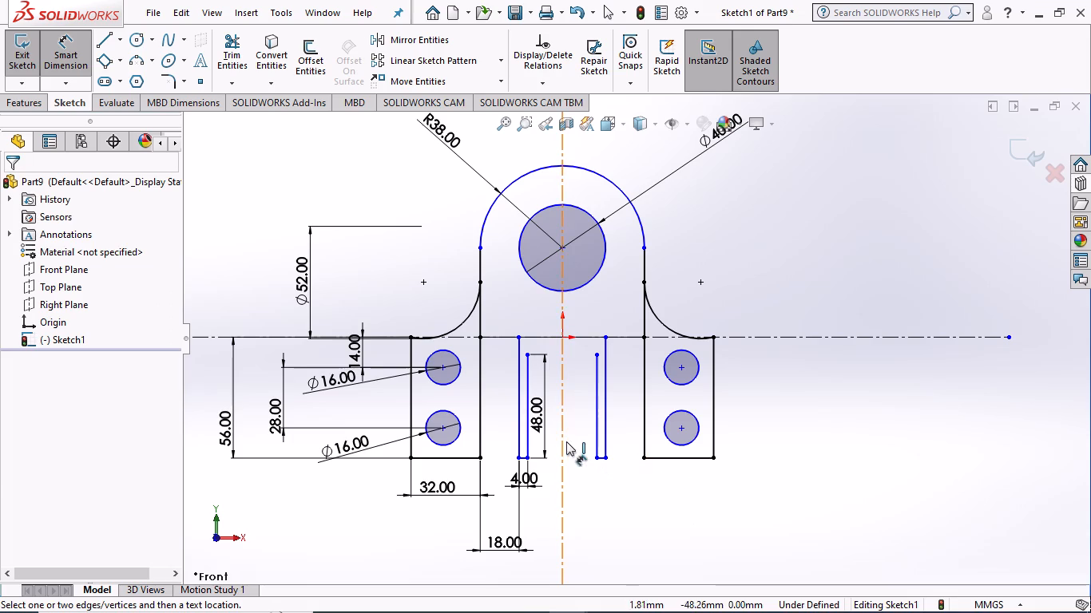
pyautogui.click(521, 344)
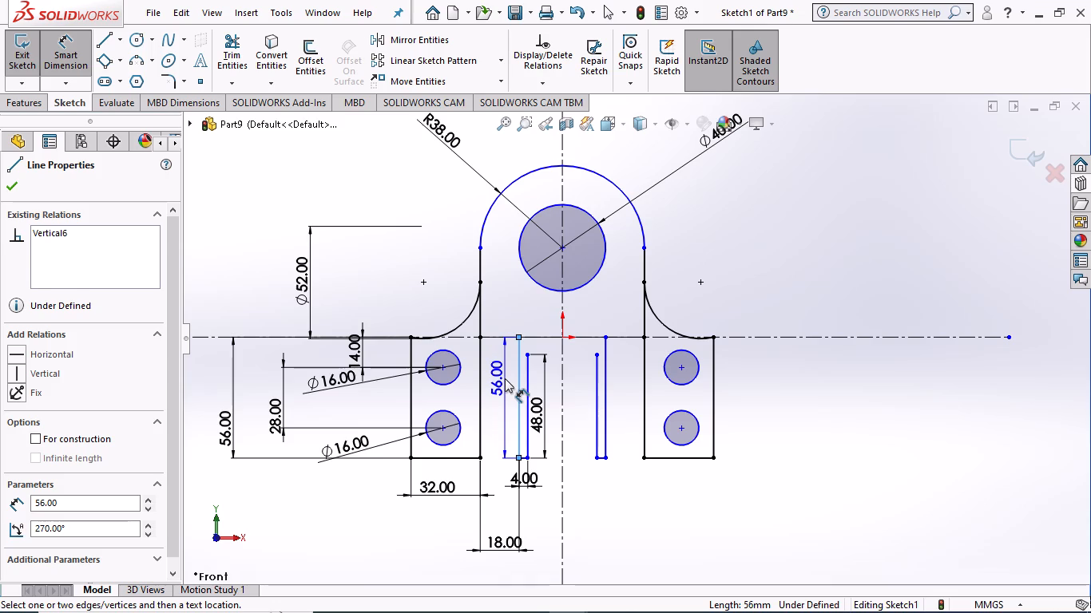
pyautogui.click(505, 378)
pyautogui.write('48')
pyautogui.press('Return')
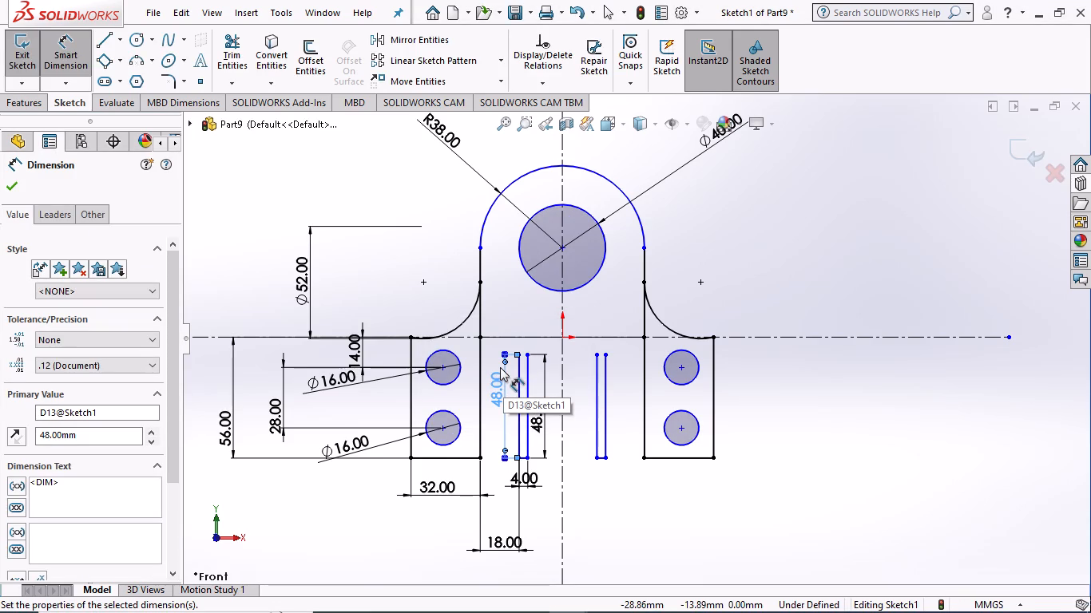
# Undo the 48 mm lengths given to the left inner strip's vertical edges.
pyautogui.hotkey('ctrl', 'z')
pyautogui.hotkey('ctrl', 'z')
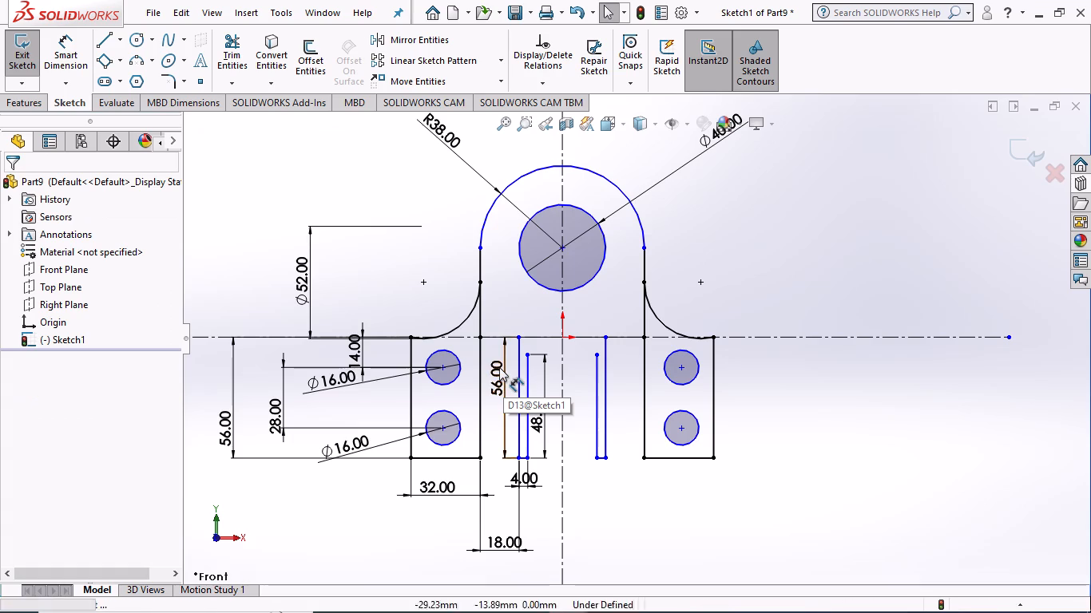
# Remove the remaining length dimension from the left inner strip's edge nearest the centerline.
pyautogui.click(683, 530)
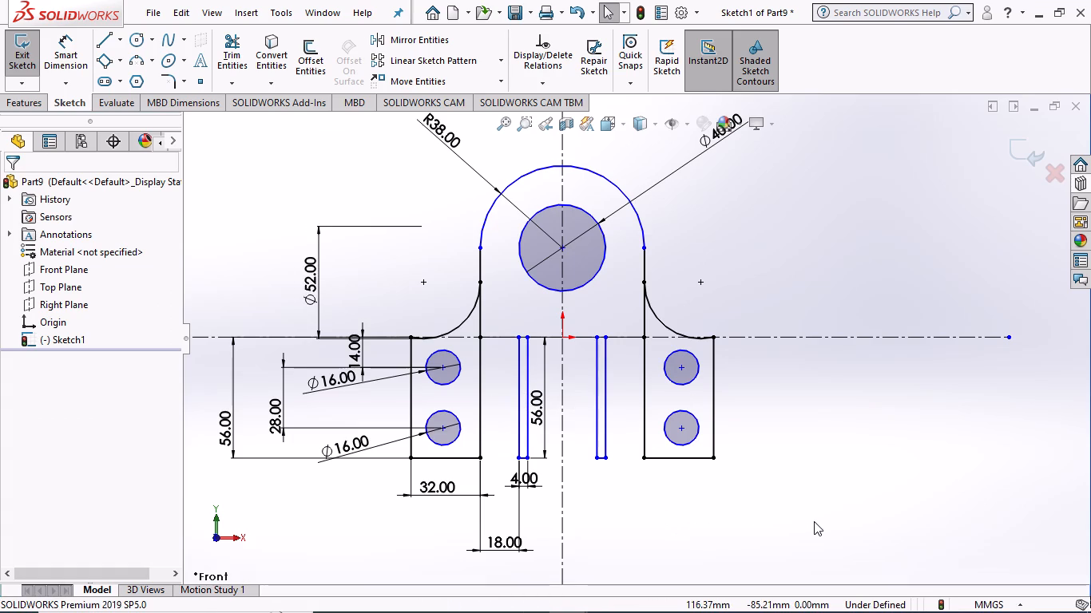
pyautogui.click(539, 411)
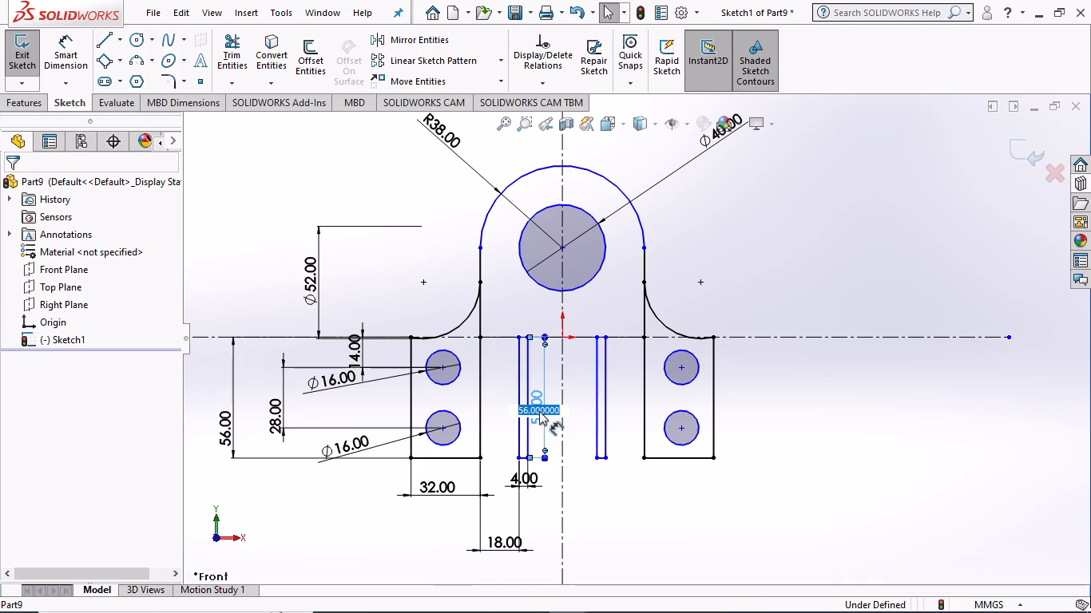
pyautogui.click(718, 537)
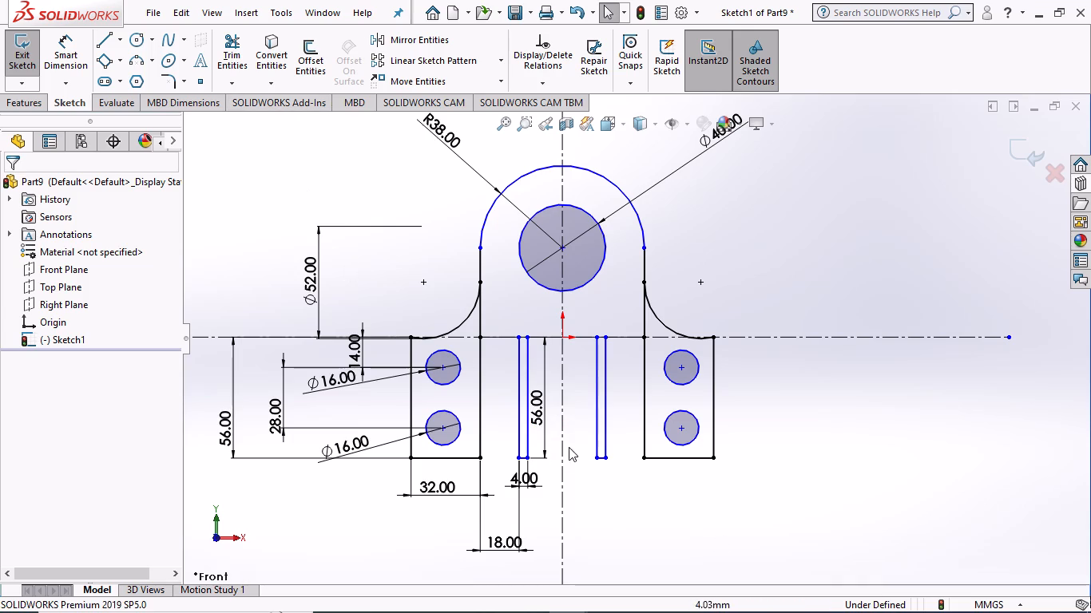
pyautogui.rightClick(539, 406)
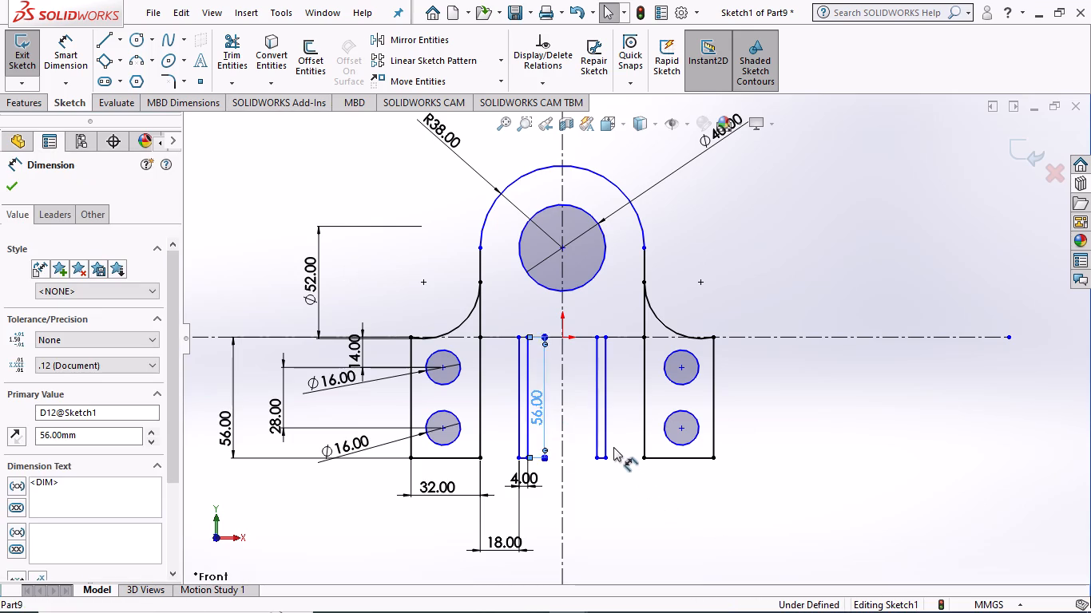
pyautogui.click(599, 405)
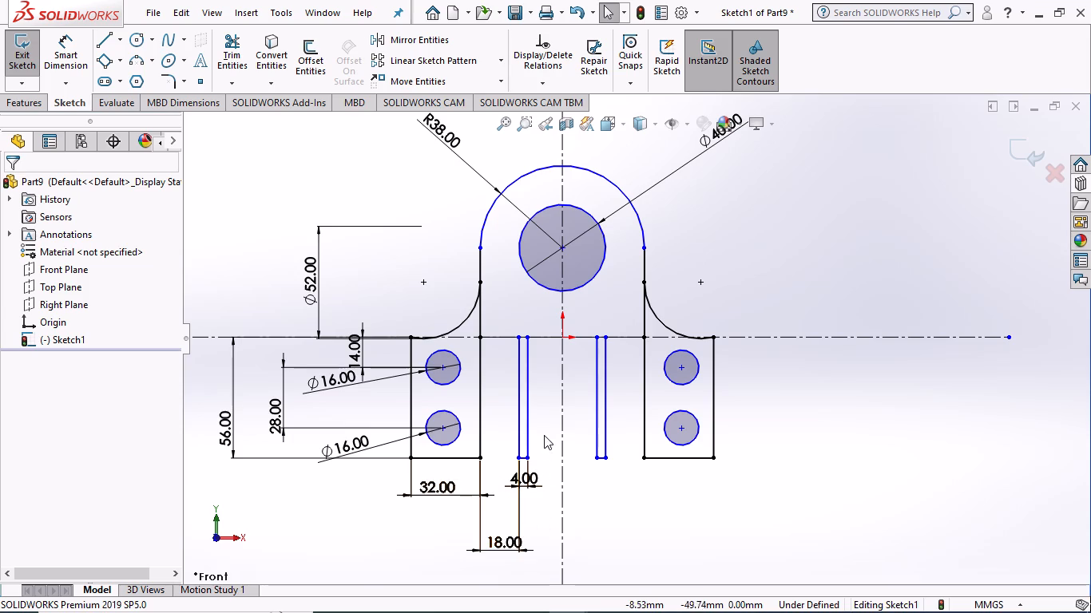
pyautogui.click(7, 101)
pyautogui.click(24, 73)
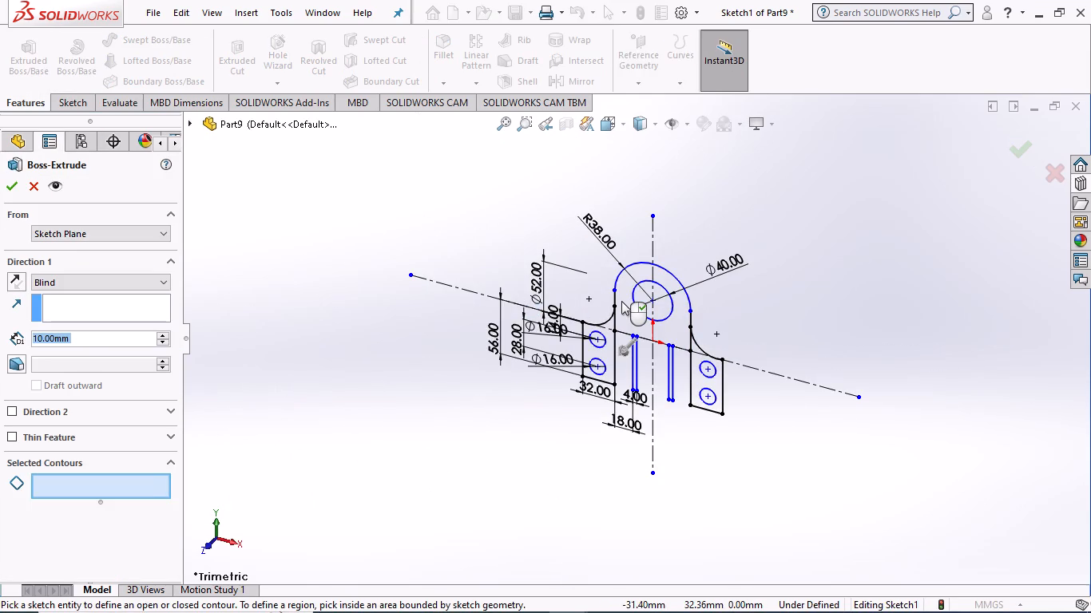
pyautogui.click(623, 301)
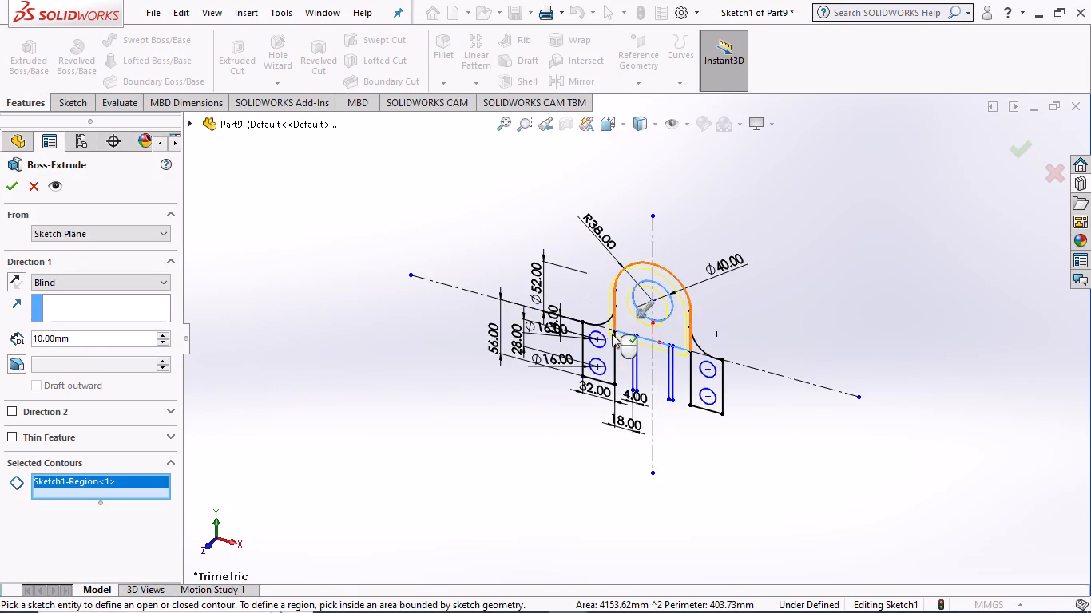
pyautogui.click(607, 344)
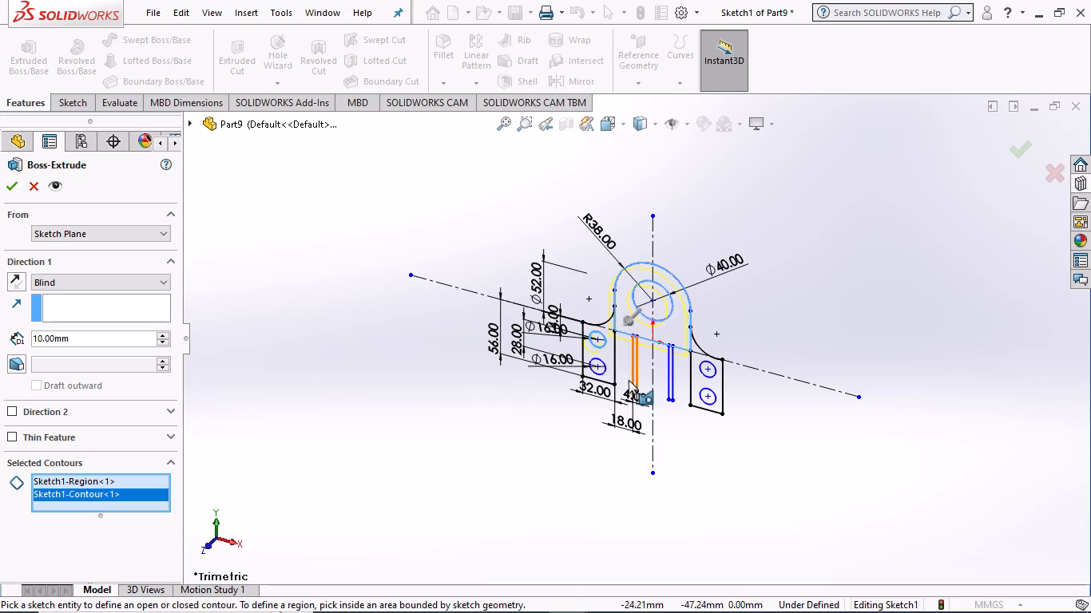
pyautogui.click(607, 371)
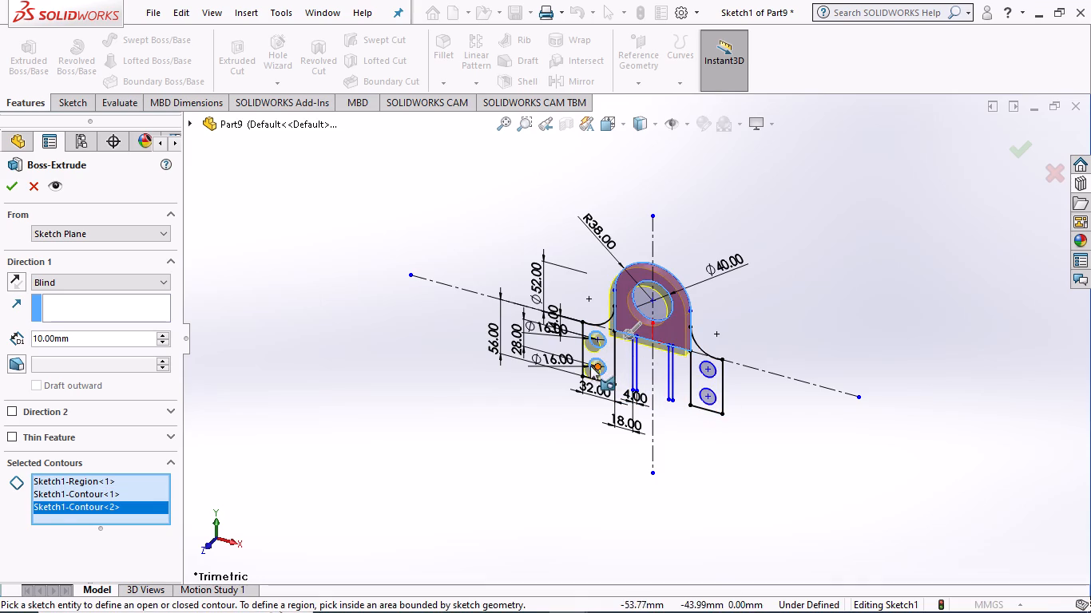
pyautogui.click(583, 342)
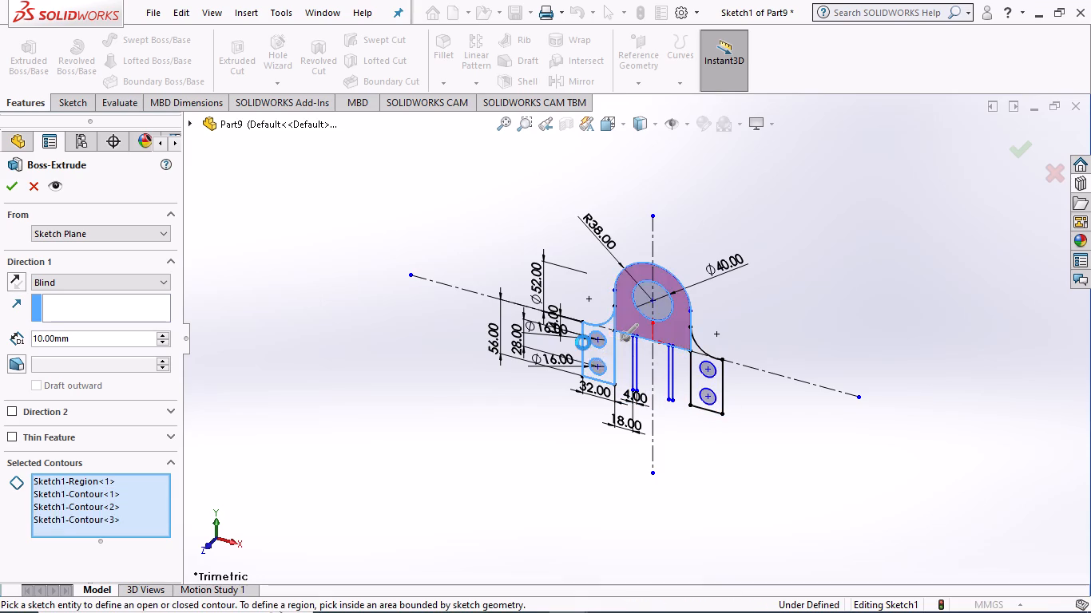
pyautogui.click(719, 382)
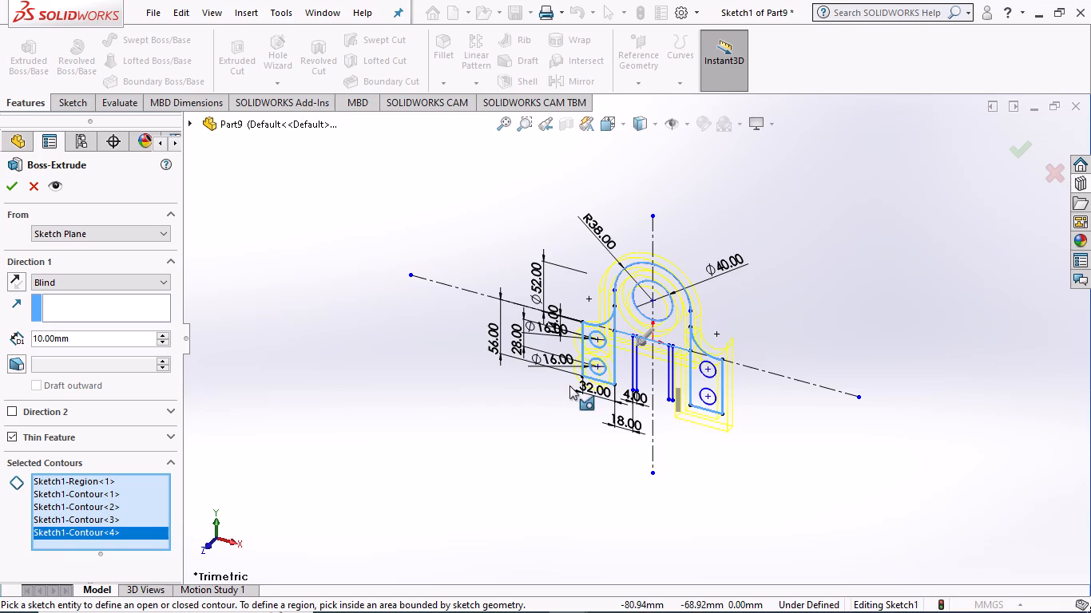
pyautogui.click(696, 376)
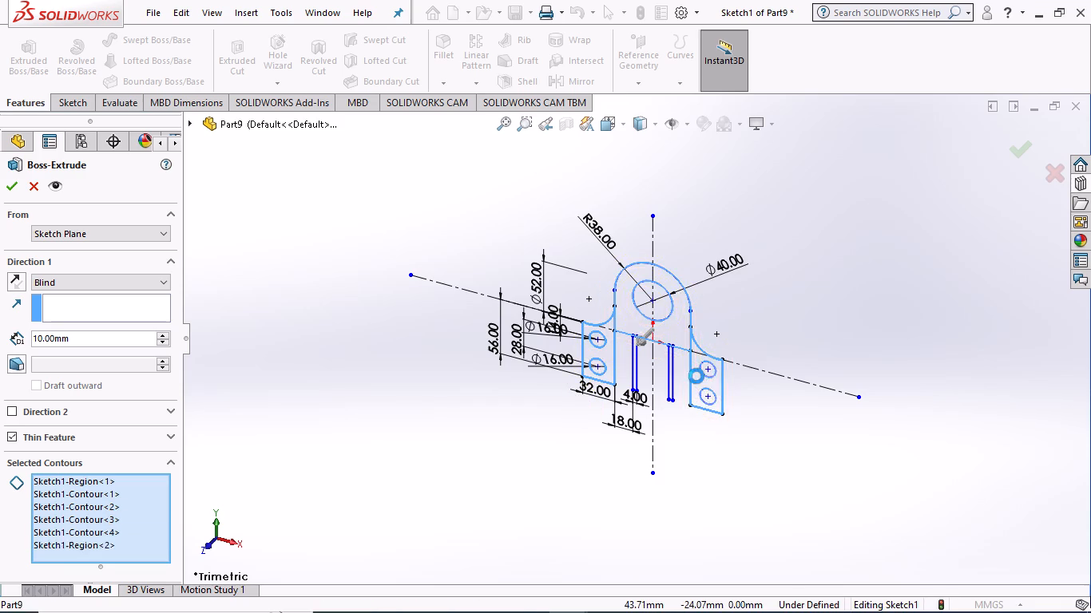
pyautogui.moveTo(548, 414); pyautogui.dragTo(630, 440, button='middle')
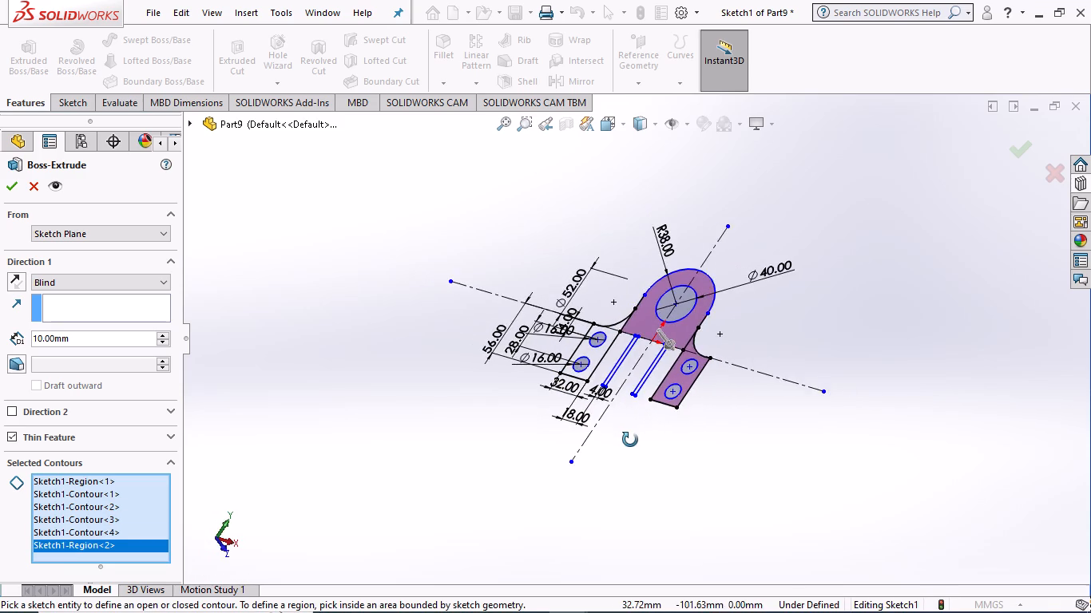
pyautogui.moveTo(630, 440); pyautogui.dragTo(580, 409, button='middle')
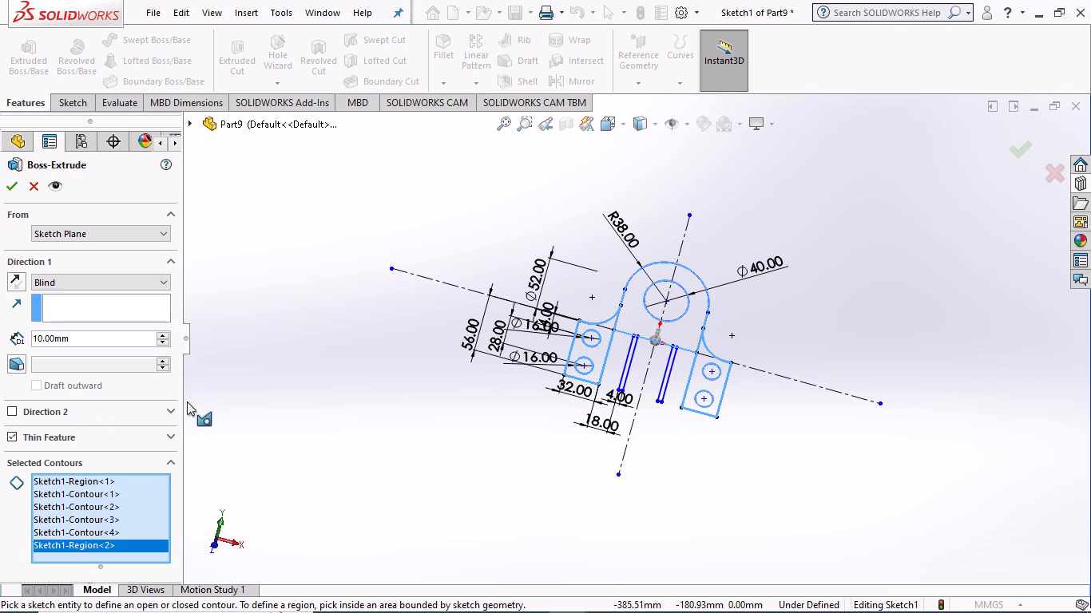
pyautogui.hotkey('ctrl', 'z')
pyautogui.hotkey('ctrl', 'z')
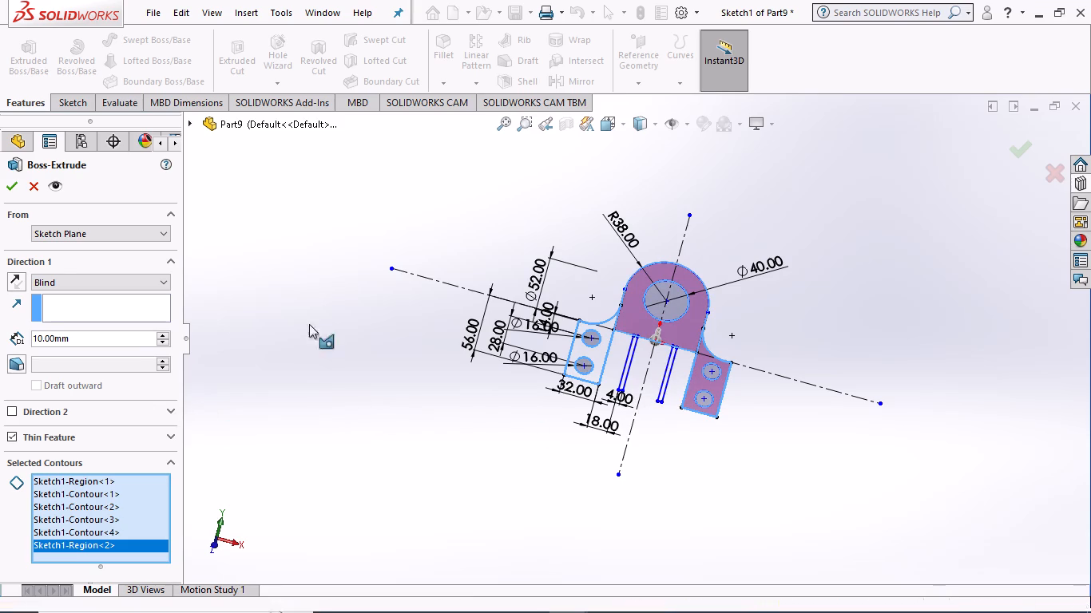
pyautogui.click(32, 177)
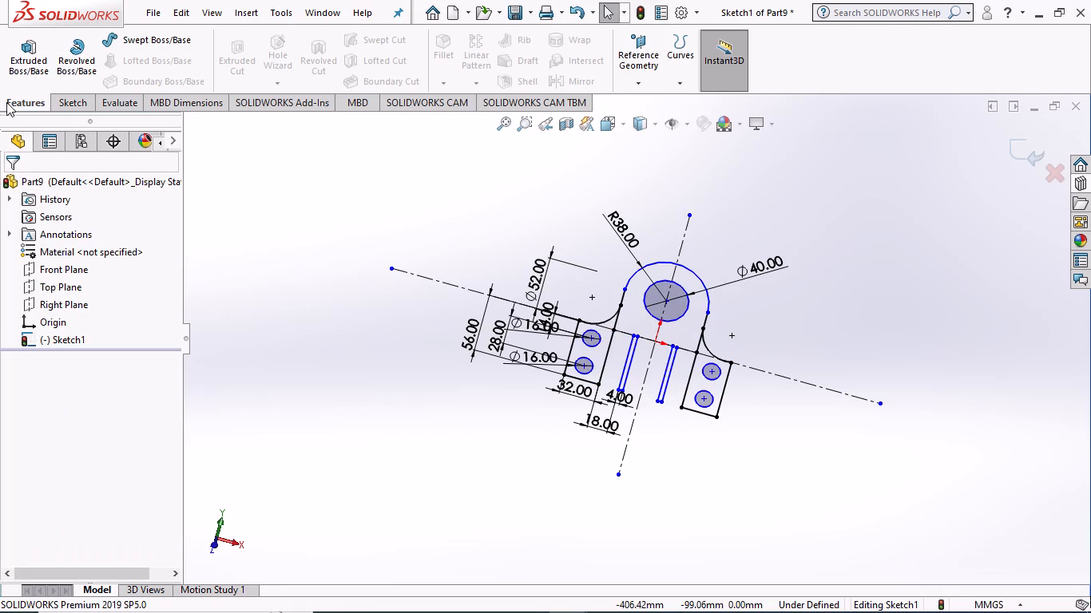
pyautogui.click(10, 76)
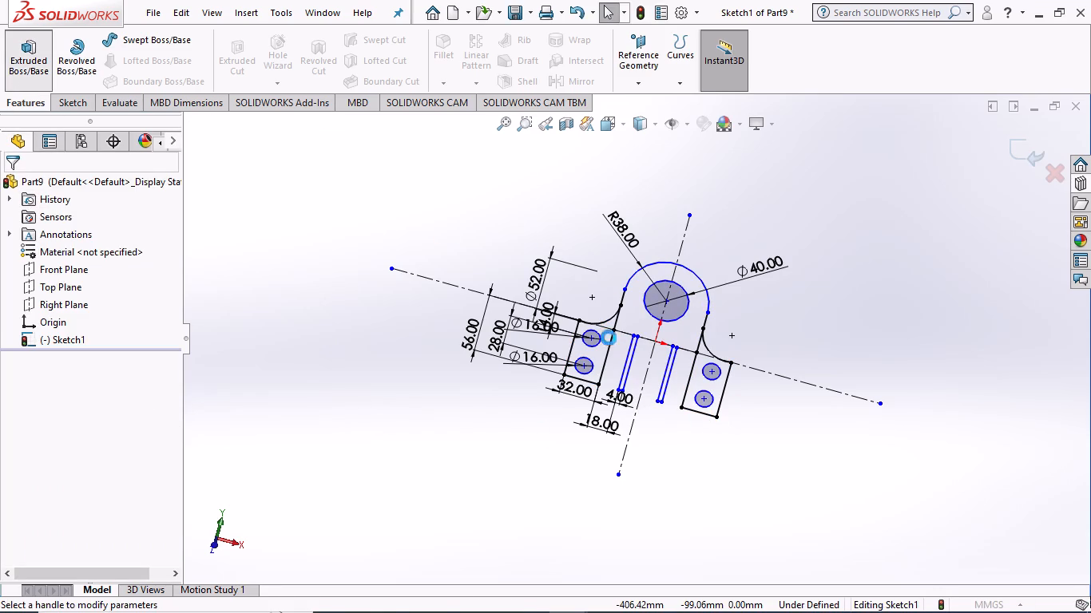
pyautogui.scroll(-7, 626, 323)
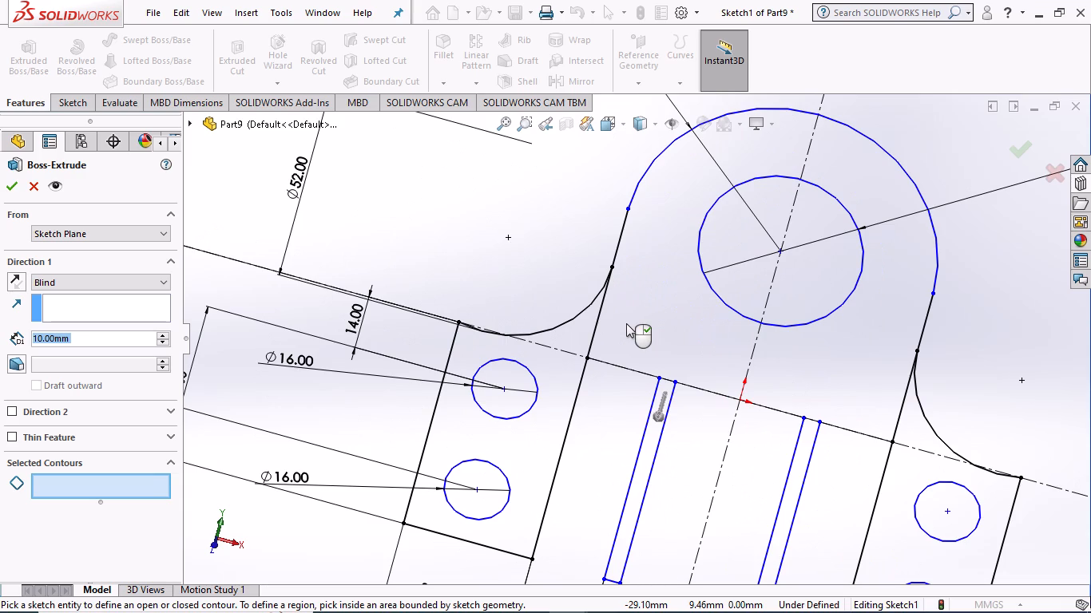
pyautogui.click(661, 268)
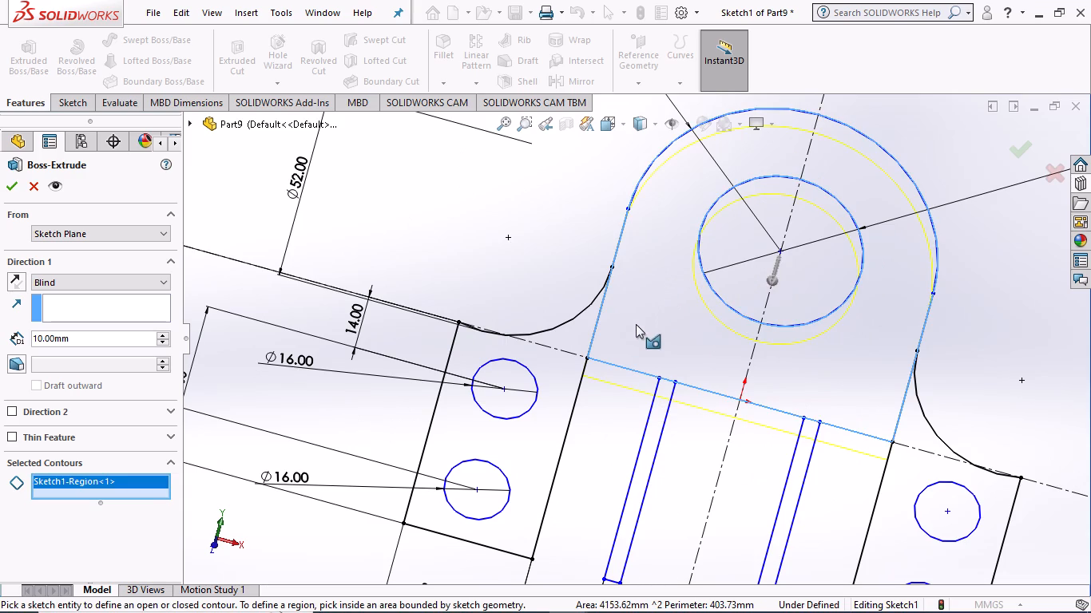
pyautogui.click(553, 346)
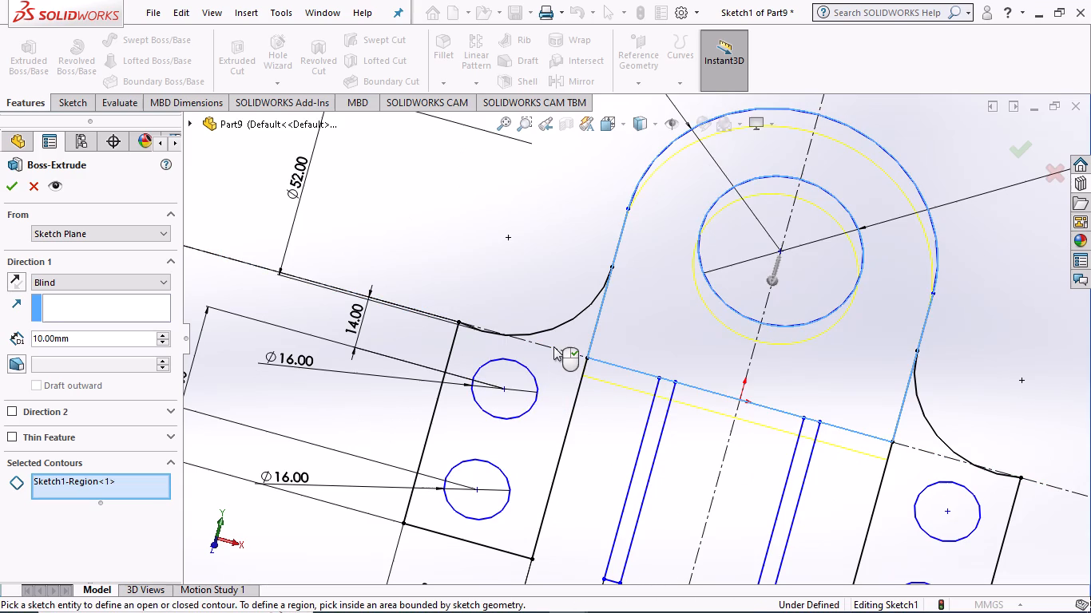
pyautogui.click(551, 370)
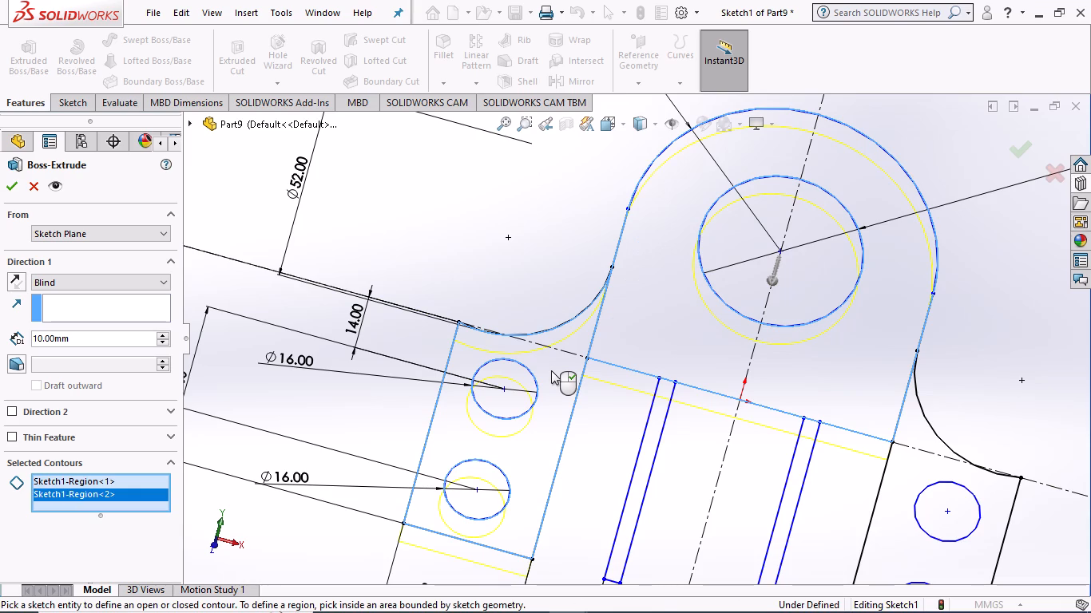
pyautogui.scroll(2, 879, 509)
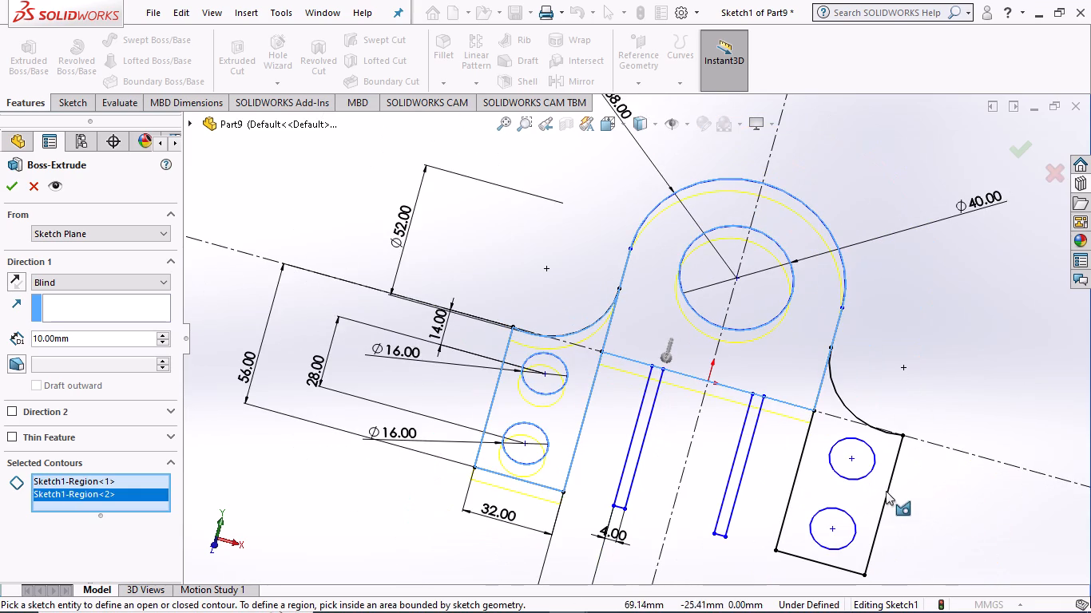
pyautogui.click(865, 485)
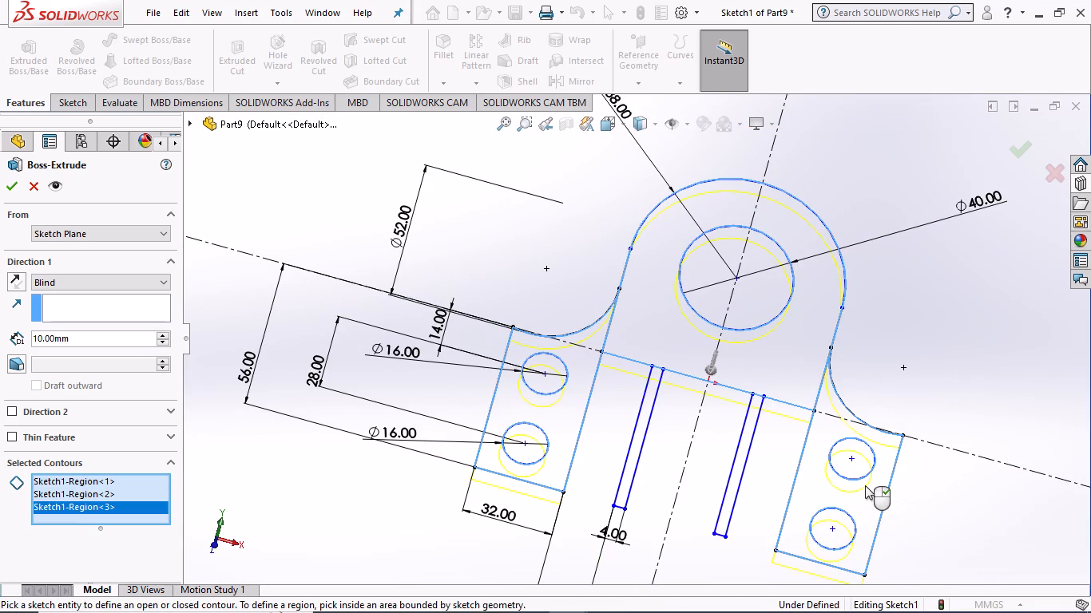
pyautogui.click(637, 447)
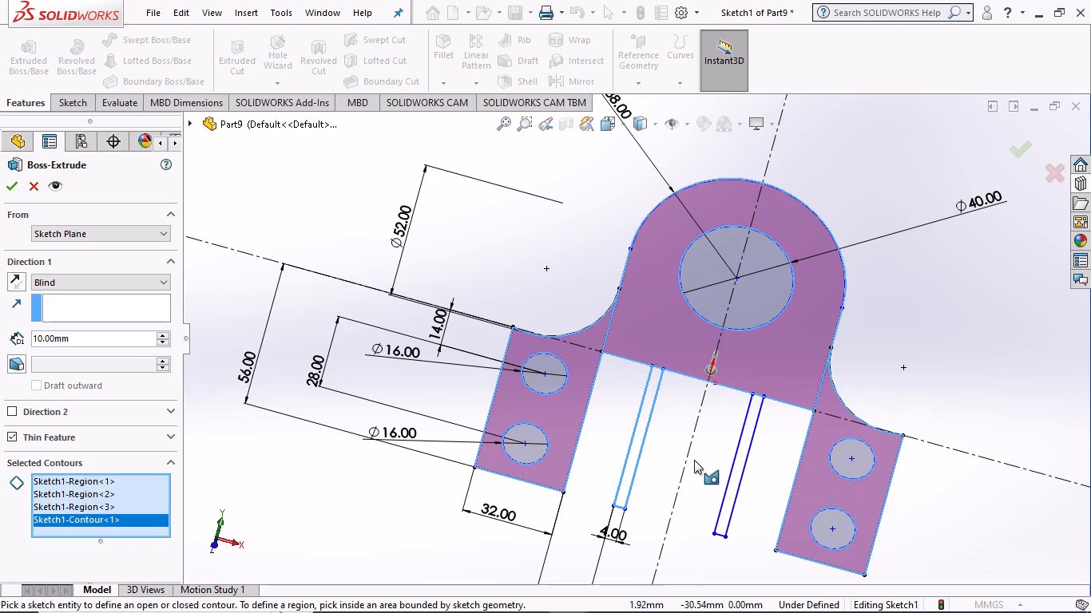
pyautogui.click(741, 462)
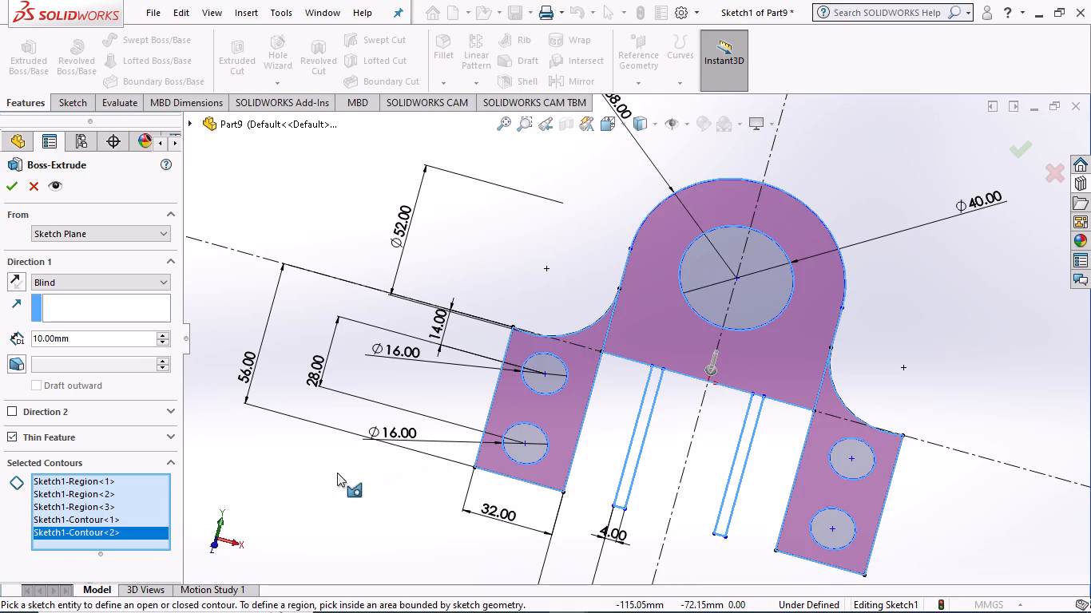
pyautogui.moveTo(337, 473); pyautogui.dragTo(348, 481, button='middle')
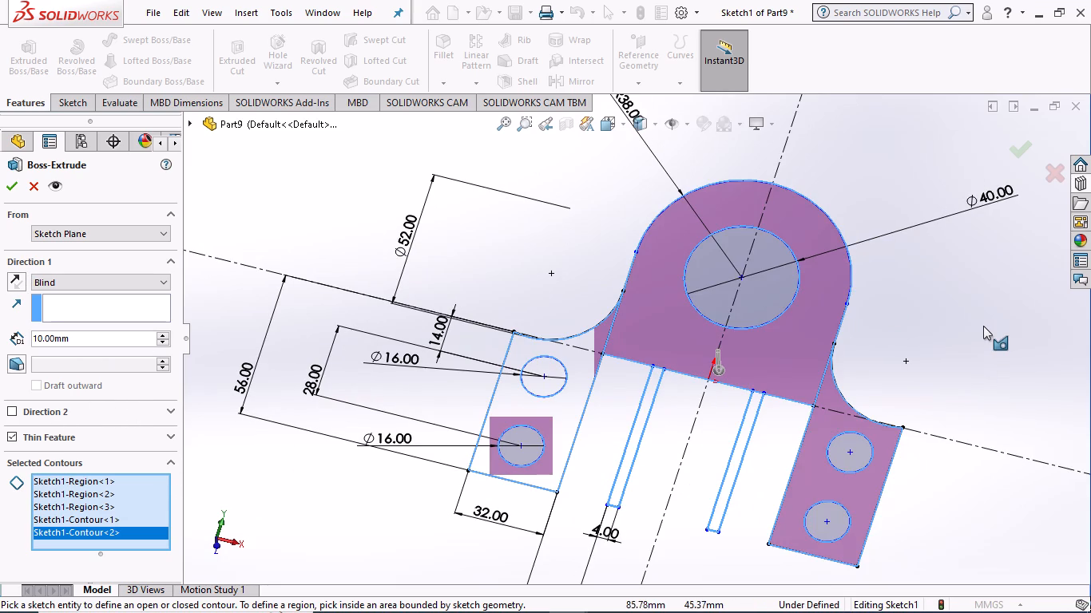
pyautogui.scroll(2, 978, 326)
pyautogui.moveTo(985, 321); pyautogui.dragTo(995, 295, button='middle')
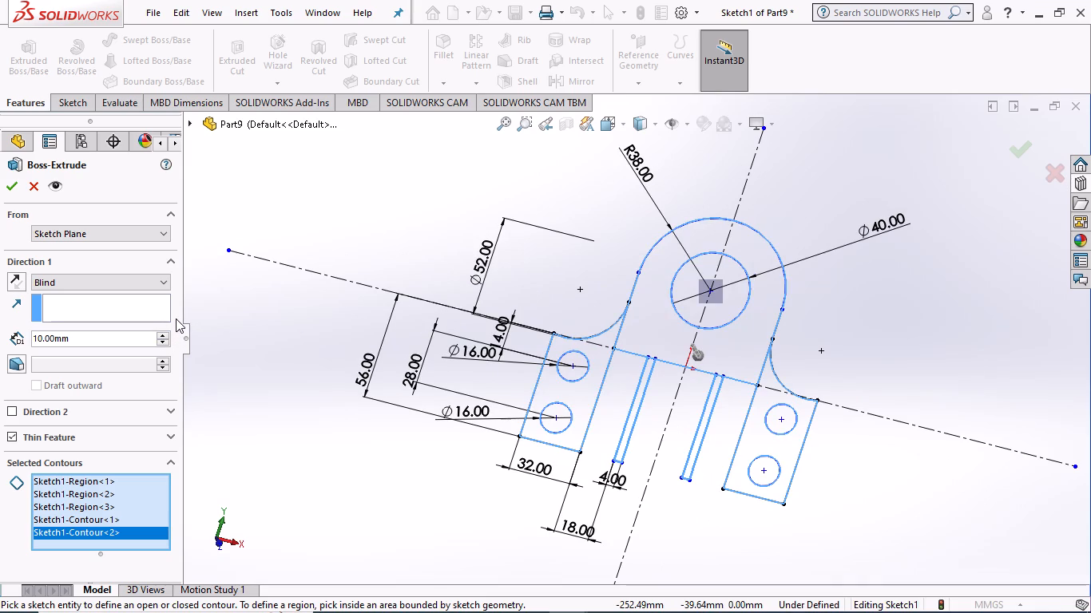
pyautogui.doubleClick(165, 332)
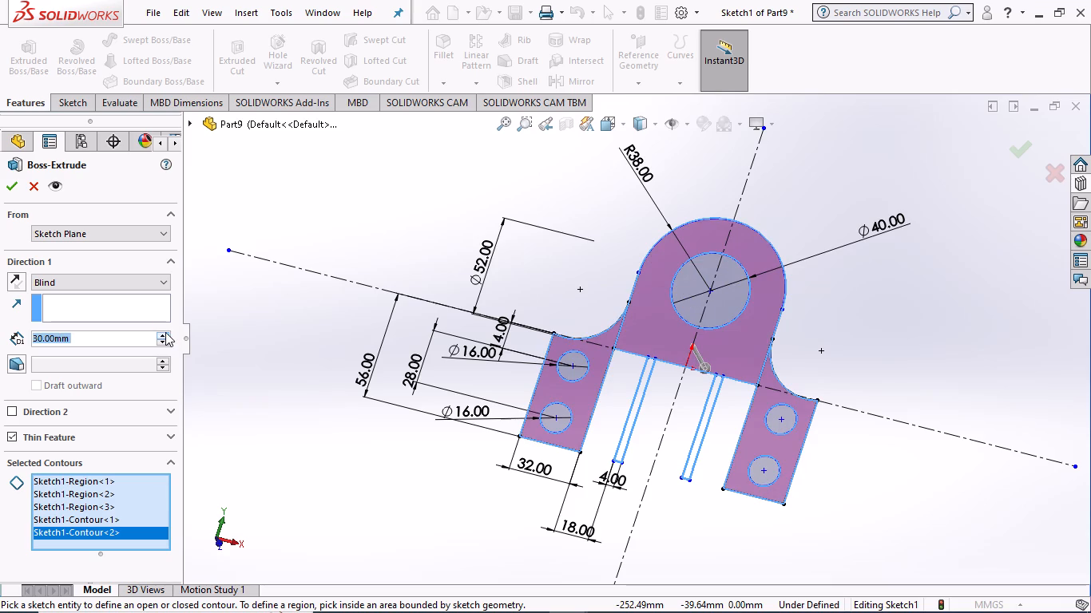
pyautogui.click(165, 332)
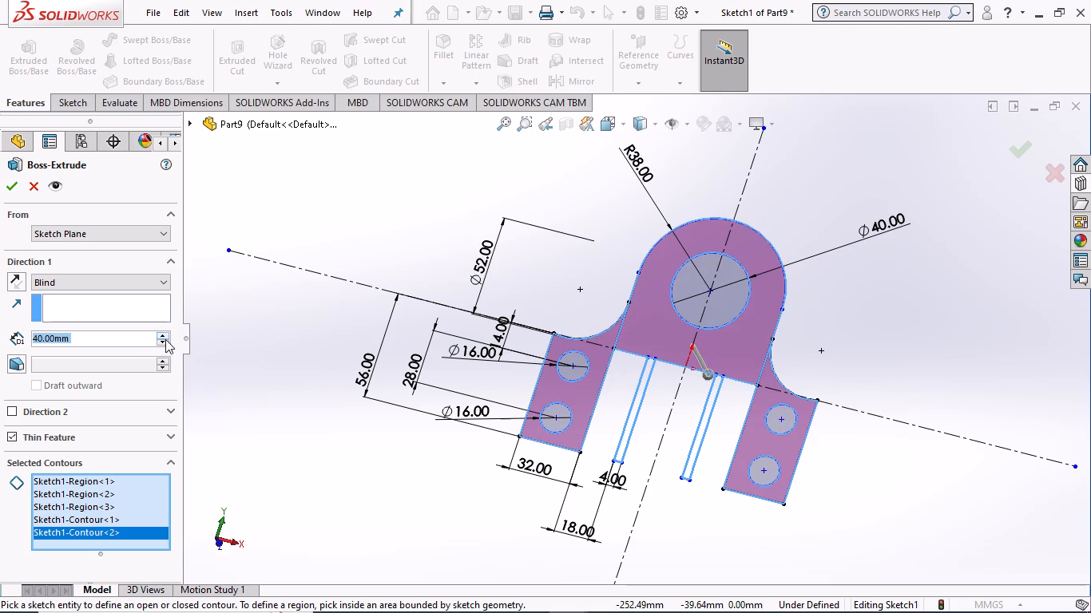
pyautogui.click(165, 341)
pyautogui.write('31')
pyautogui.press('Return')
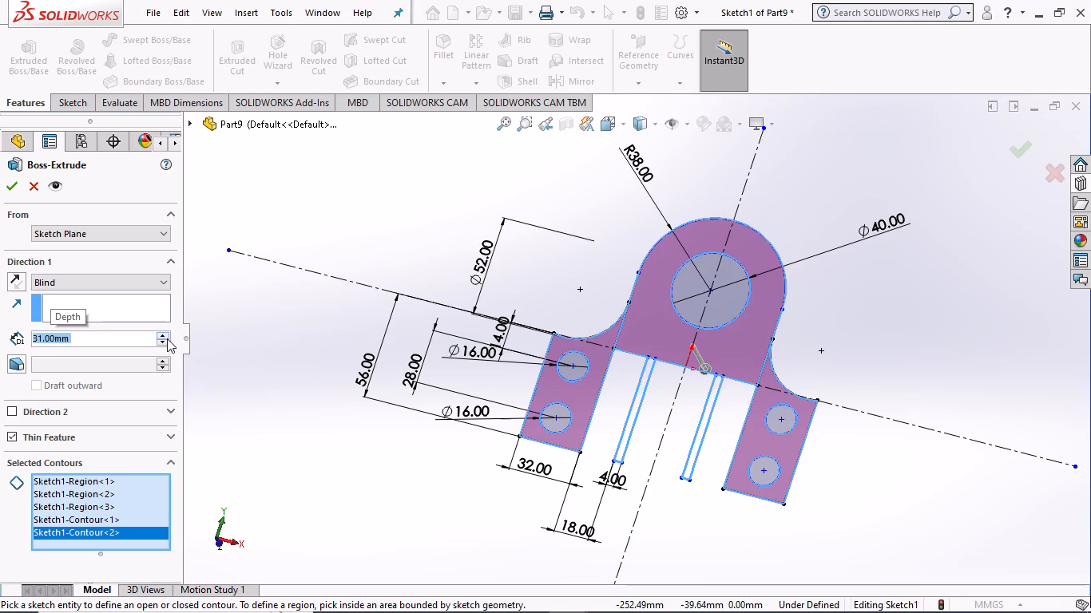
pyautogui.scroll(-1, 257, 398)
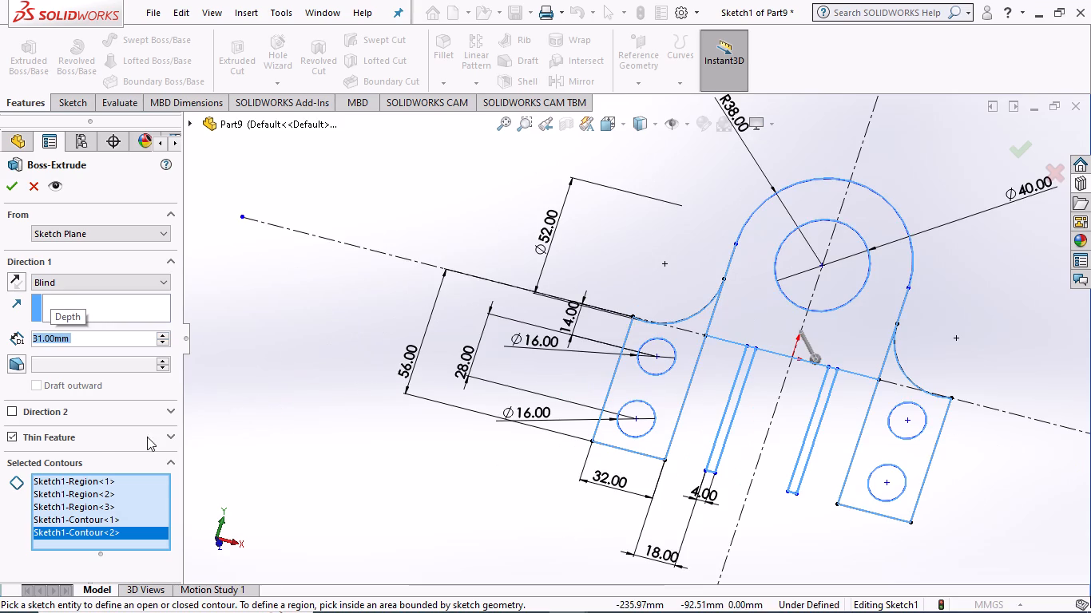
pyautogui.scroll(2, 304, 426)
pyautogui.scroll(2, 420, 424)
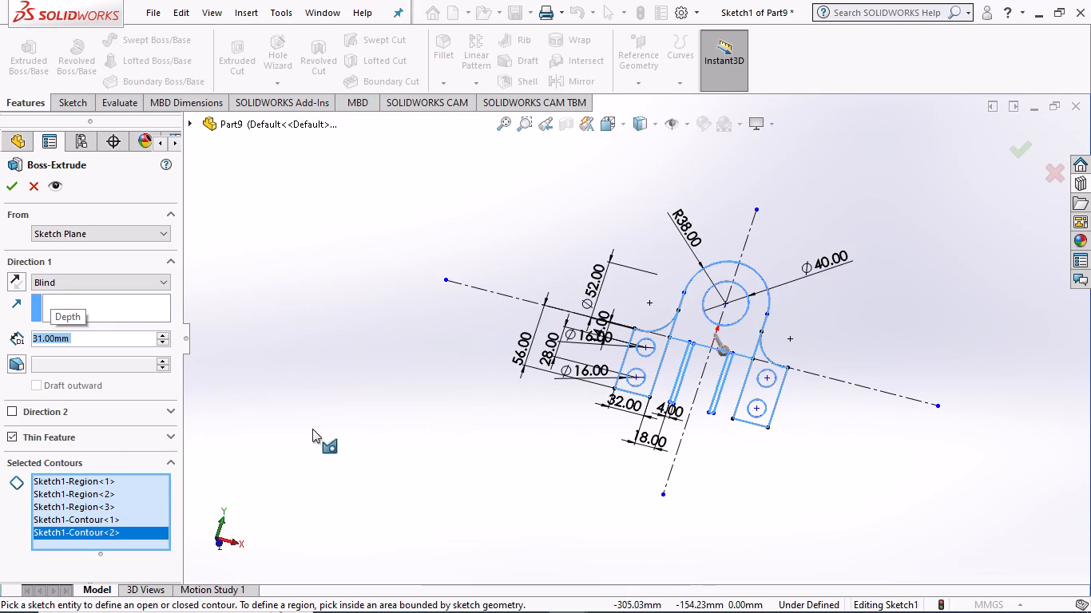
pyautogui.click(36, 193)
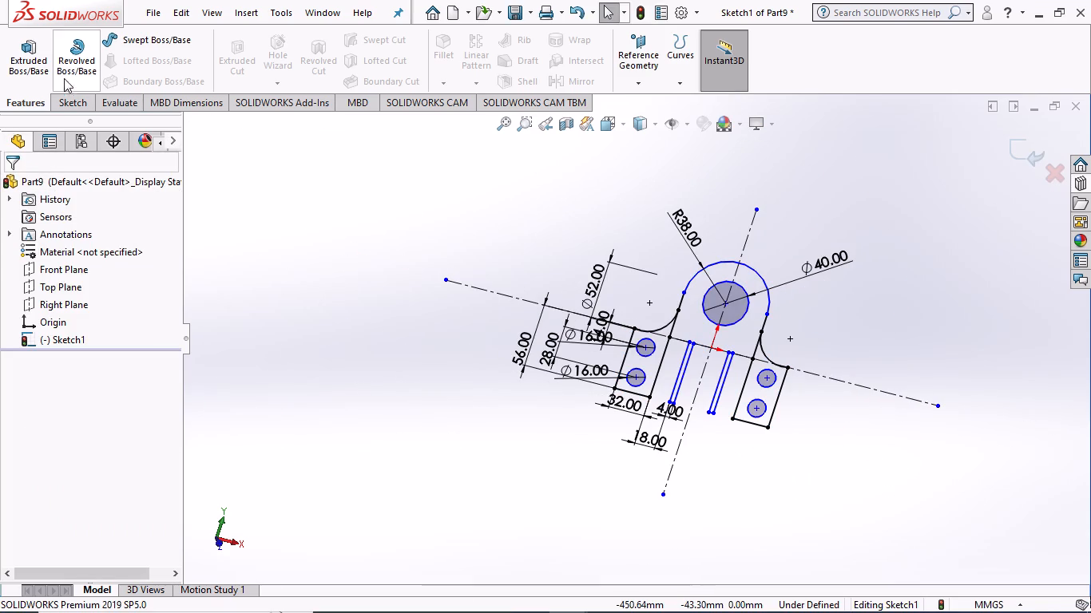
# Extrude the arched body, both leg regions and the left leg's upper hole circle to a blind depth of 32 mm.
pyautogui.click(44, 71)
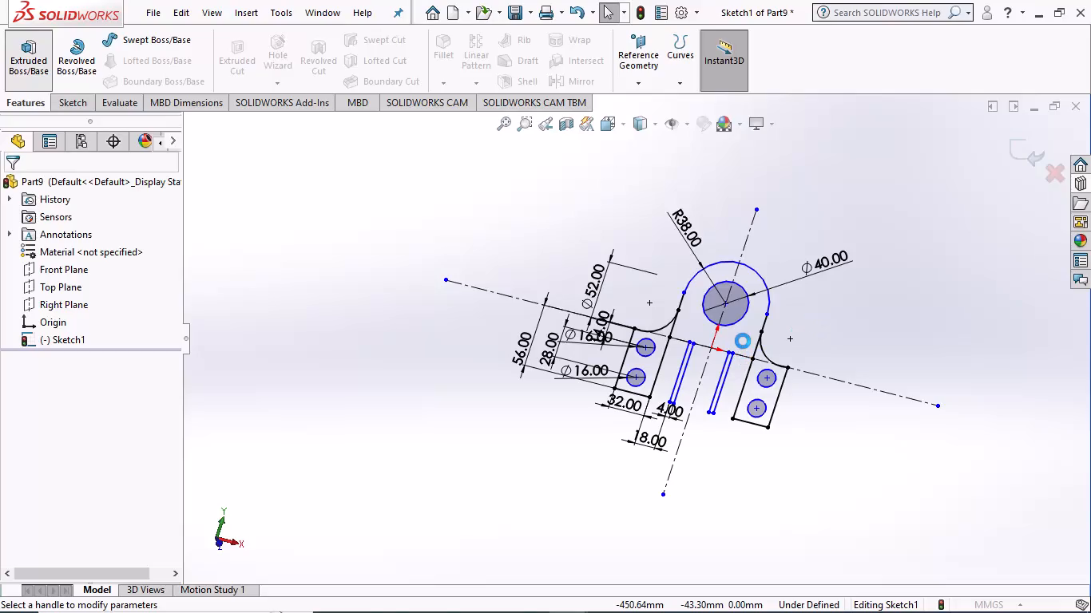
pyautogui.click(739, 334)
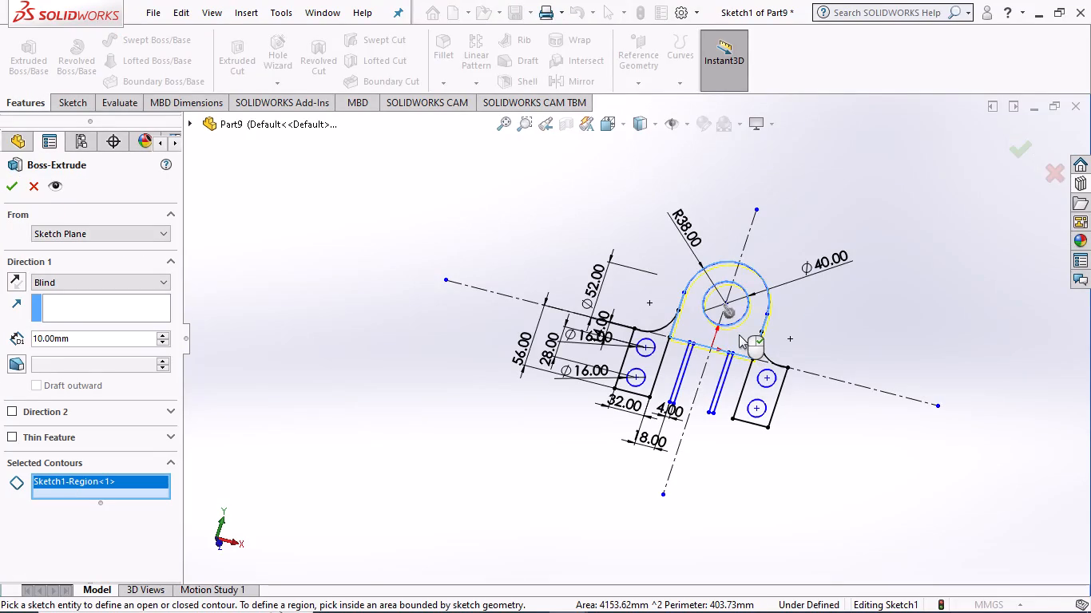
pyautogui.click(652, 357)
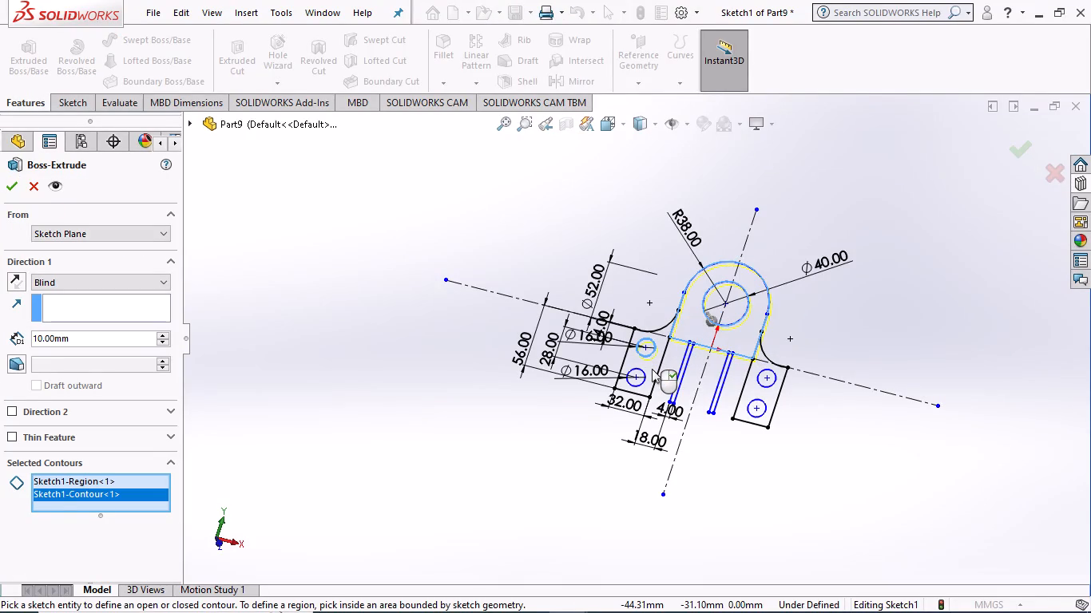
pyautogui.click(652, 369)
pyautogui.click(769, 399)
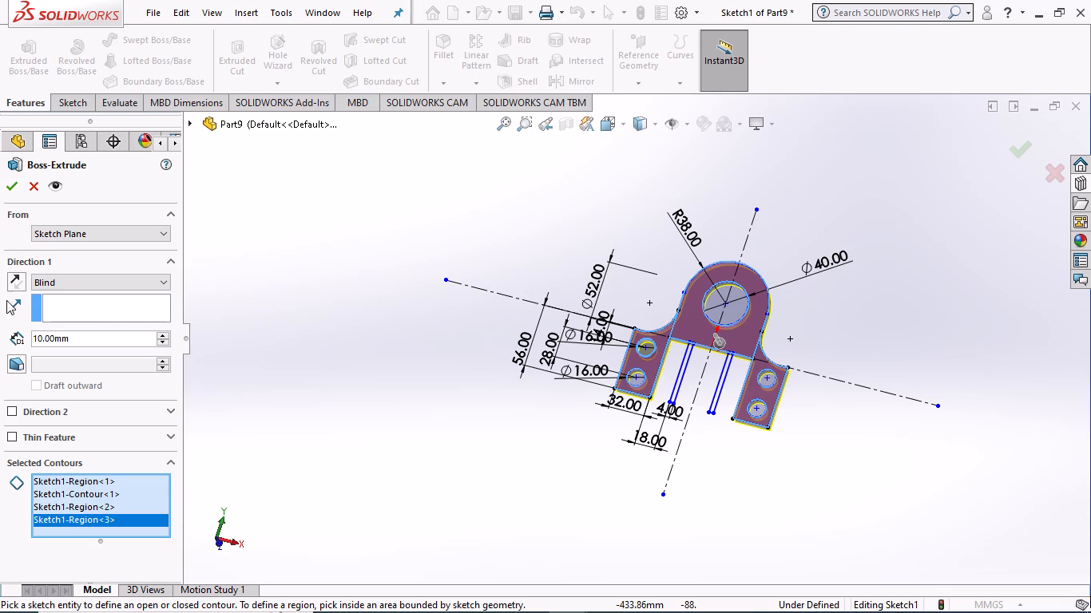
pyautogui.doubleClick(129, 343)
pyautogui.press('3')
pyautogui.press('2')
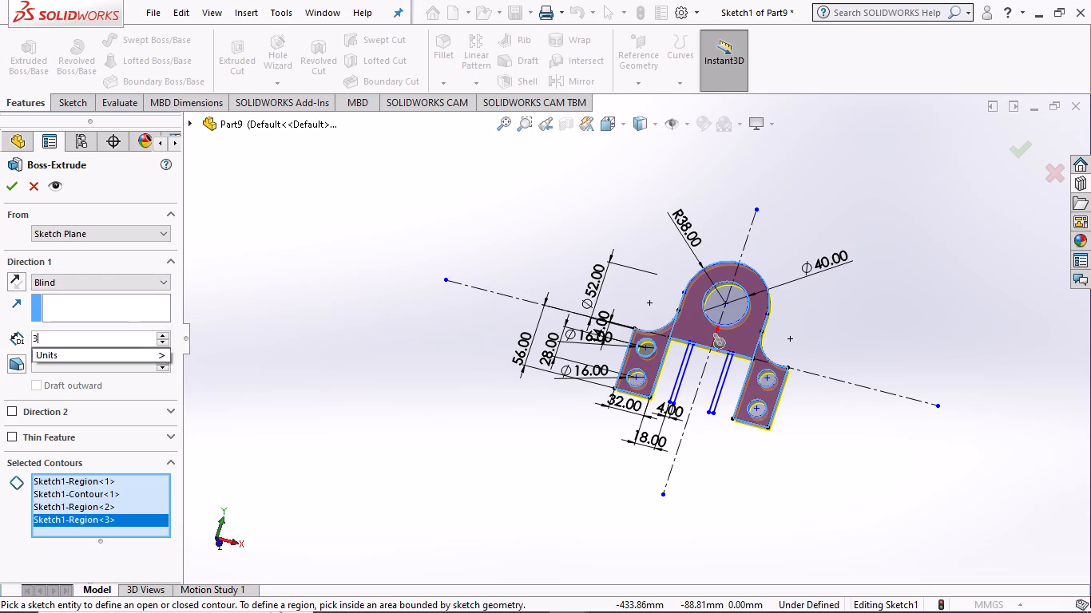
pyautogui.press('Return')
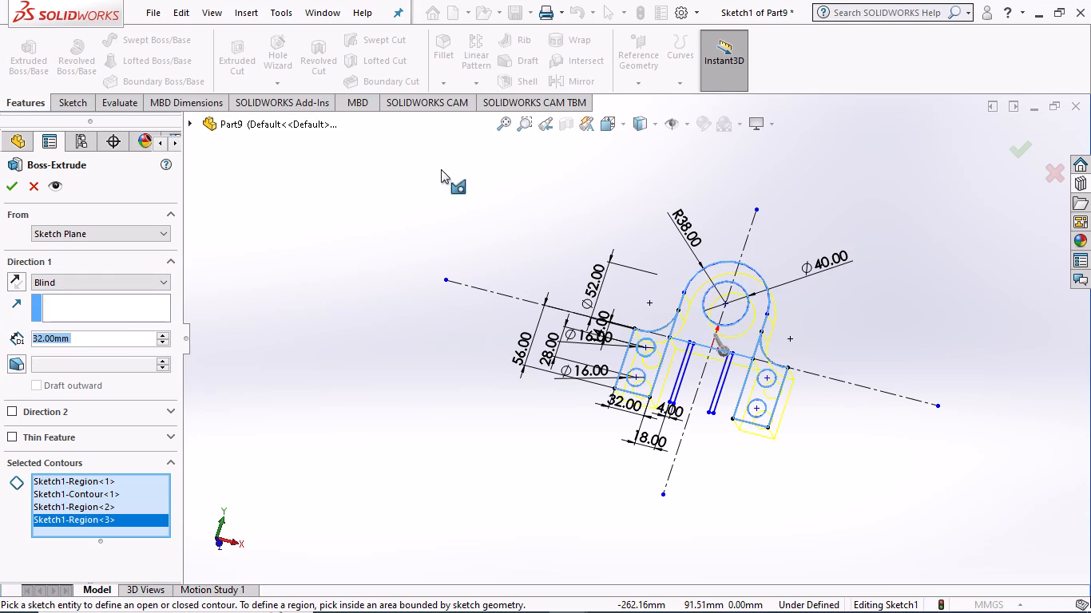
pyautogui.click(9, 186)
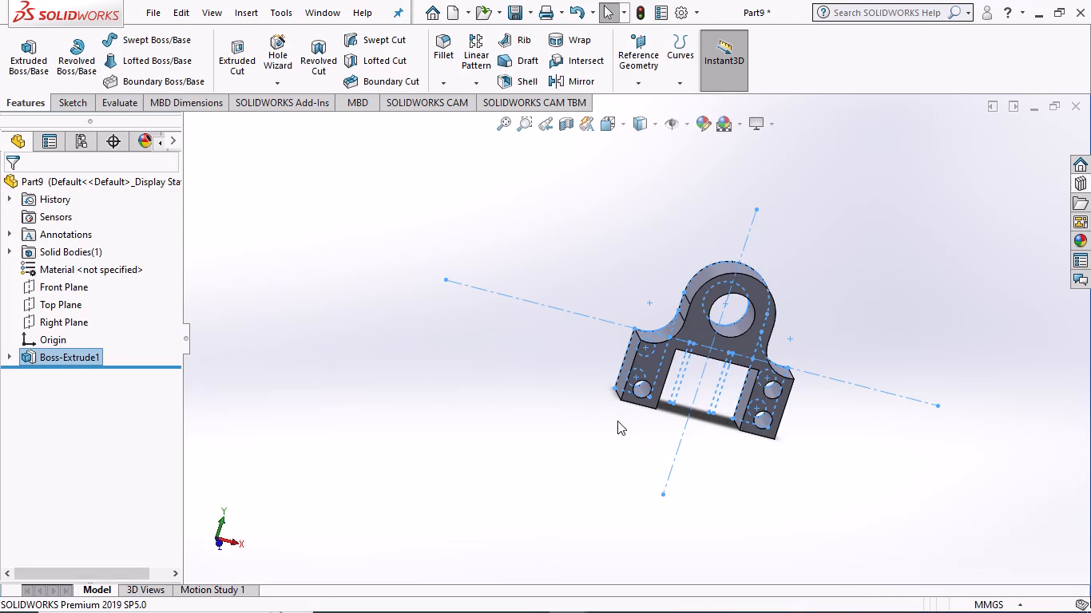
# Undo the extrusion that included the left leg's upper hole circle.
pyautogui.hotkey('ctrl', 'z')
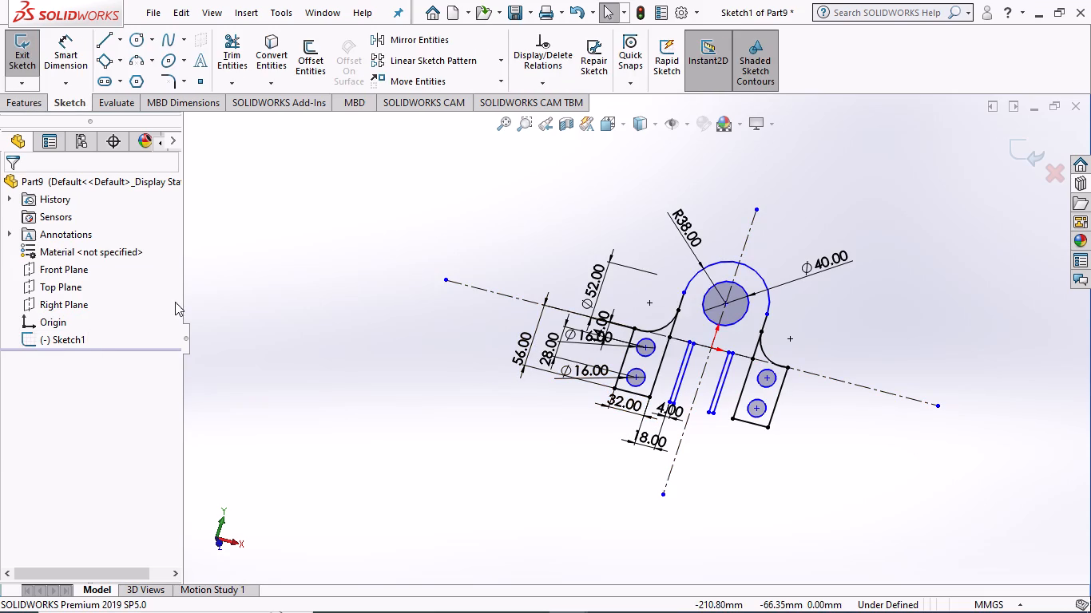
# Extrude only the arched body and the two drilled leg regions to a blind depth of 32 mm.
pyautogui.click(23, 103)
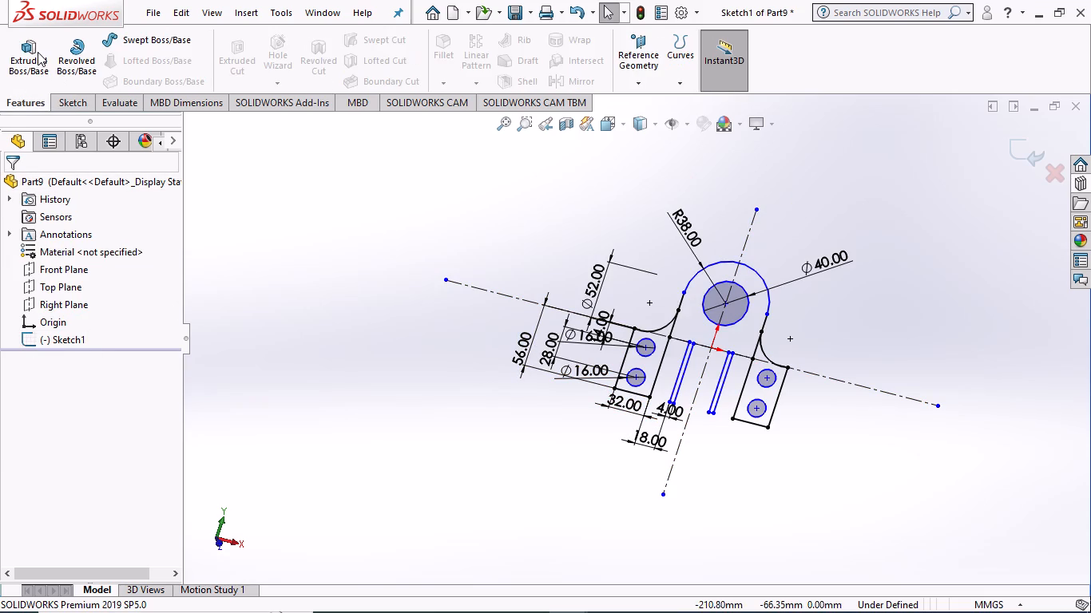
pyautogui.click(14, 60)
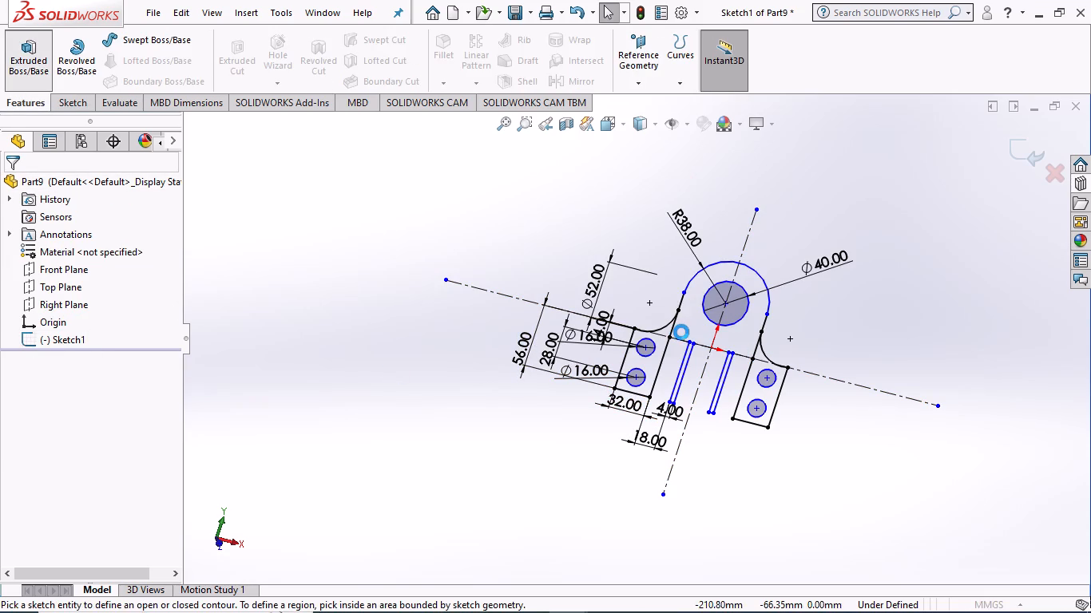
pyautogui.click(698, 322)
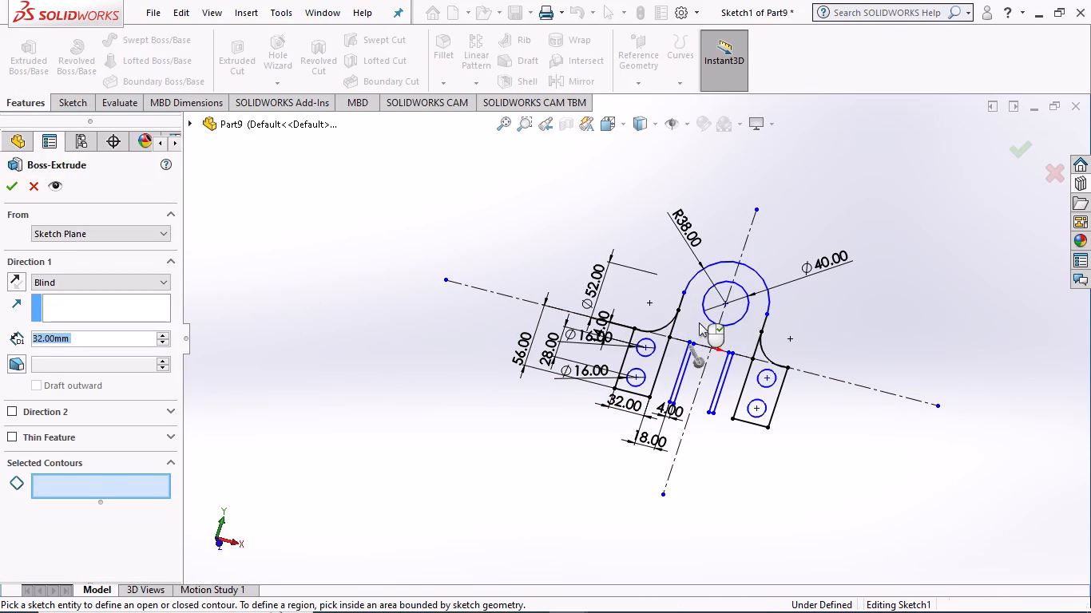
pyautogui.click(647, 362)
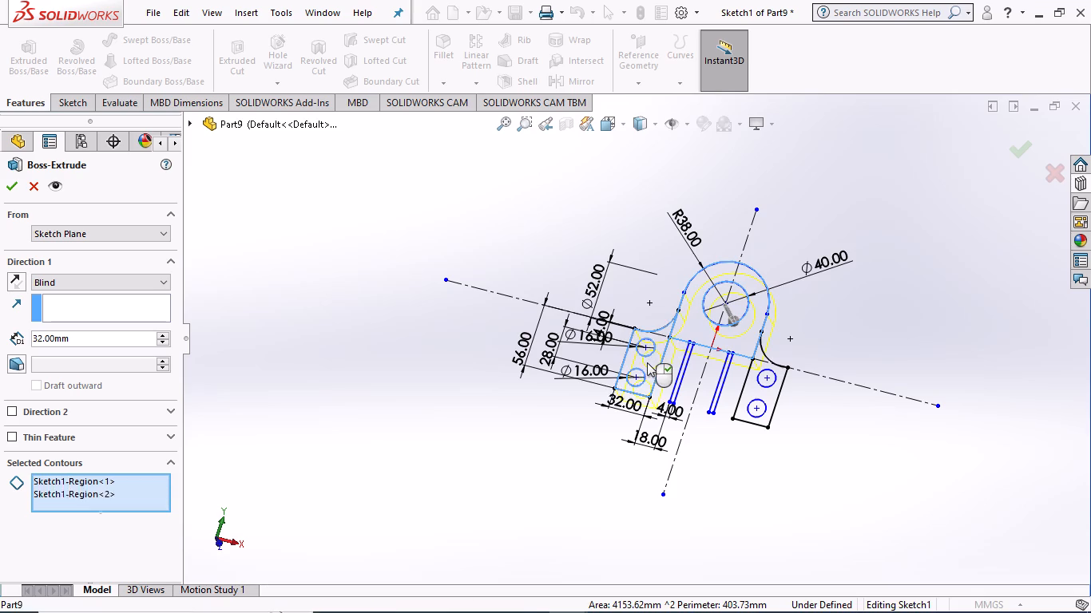
pyautogui.click(769, 394)
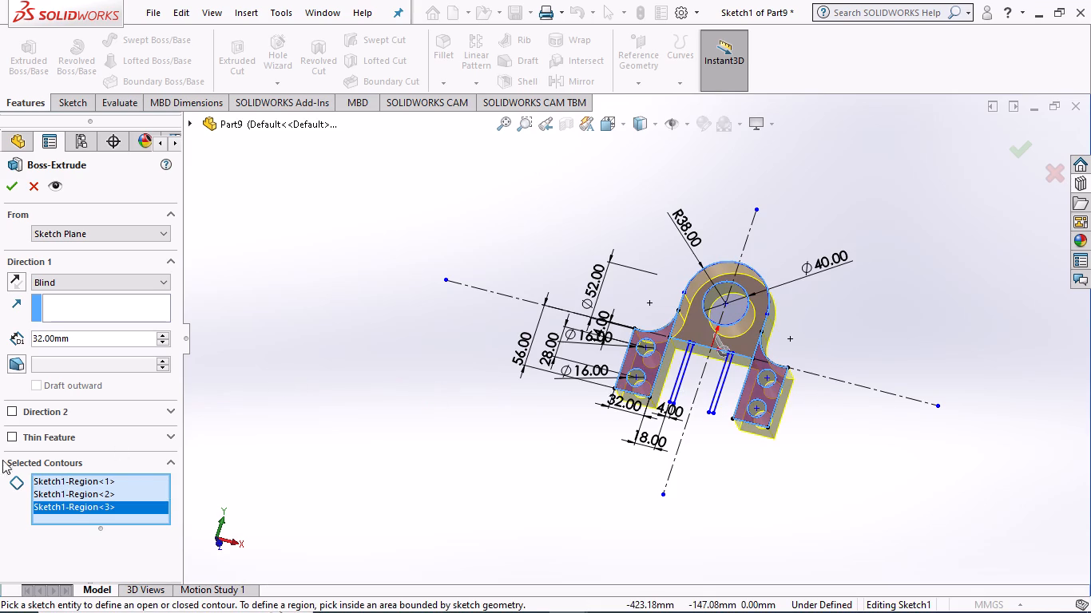
pyautogui.click(11, 183)
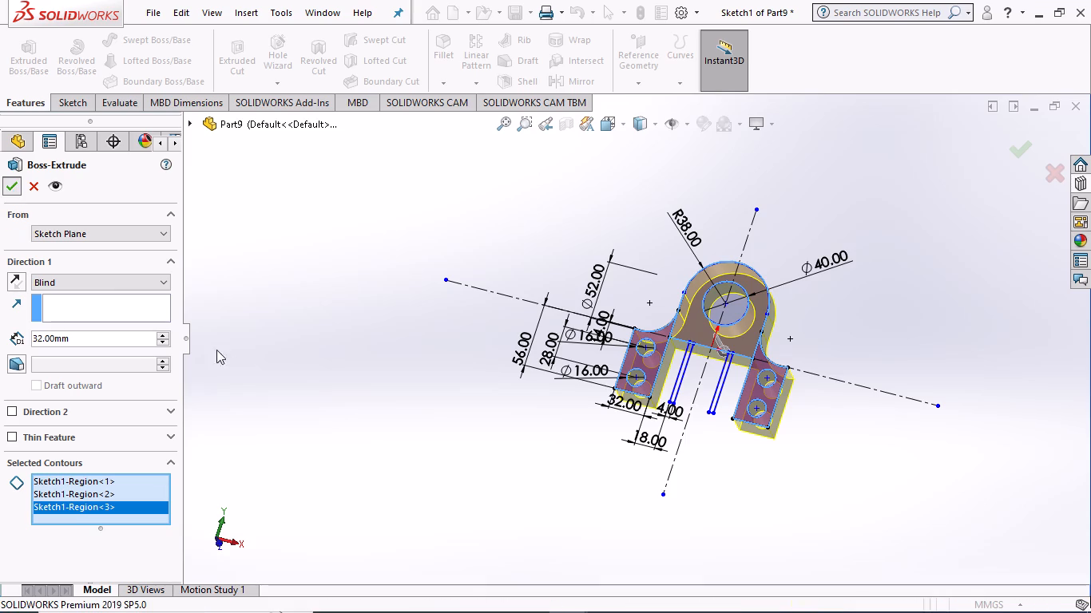
# Examine the extruded bracket's holes, legs and thickness from the front, at an angle and from the side.
pyautogui.moveTo(816, 477); pyautogui.dragTo(815, 474, button='middle')
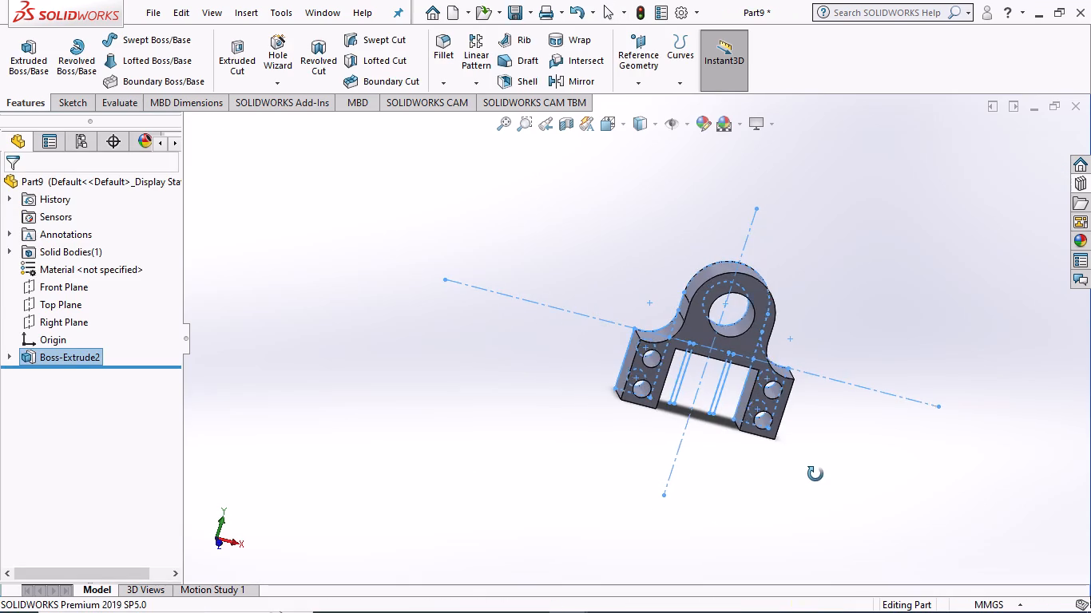
pyautogui.moveTo(815, 474); pyautogui.dragTo(826, 375, button='middle')
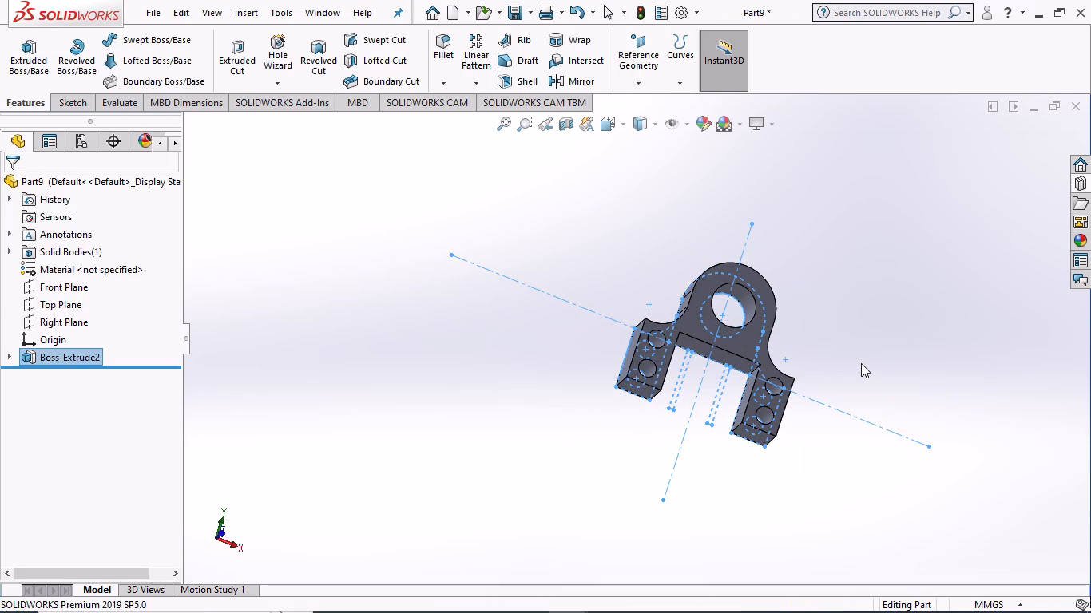
pyautogui.click(861, 363)
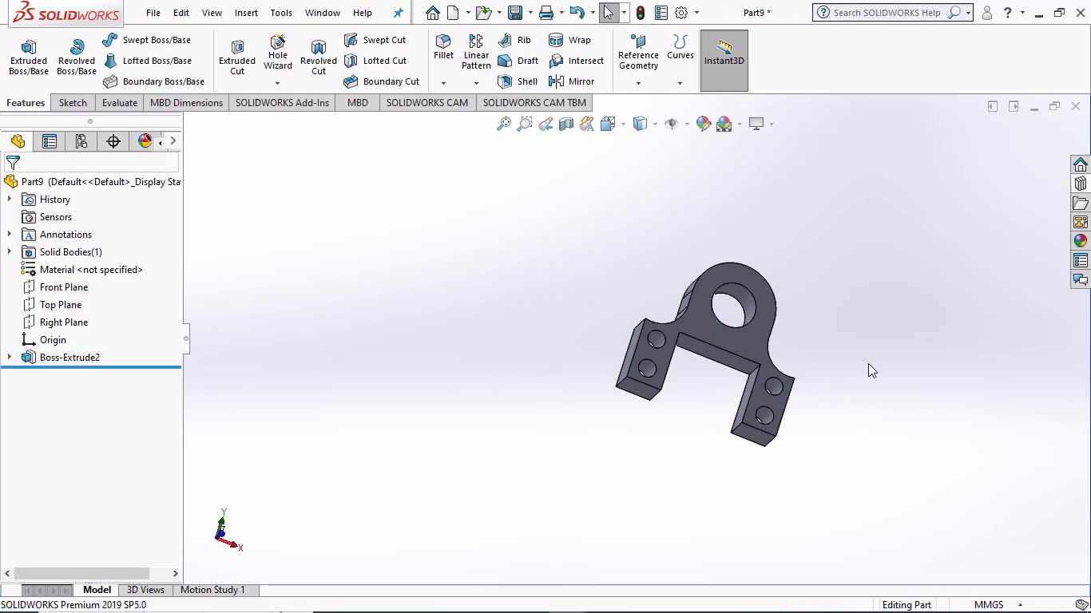
pyautogui.moveTo(870, 363); pyautogui.dragTo(855, 394, button='middle')
pyautogui.scroll(1, 769, 246)
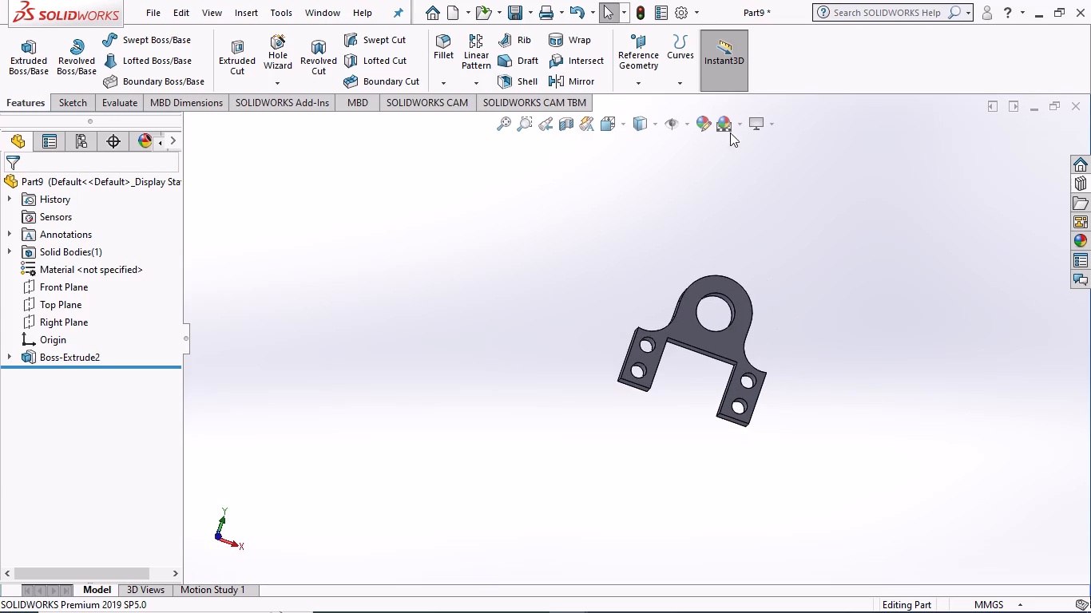
pyautogui.click(619, 120)
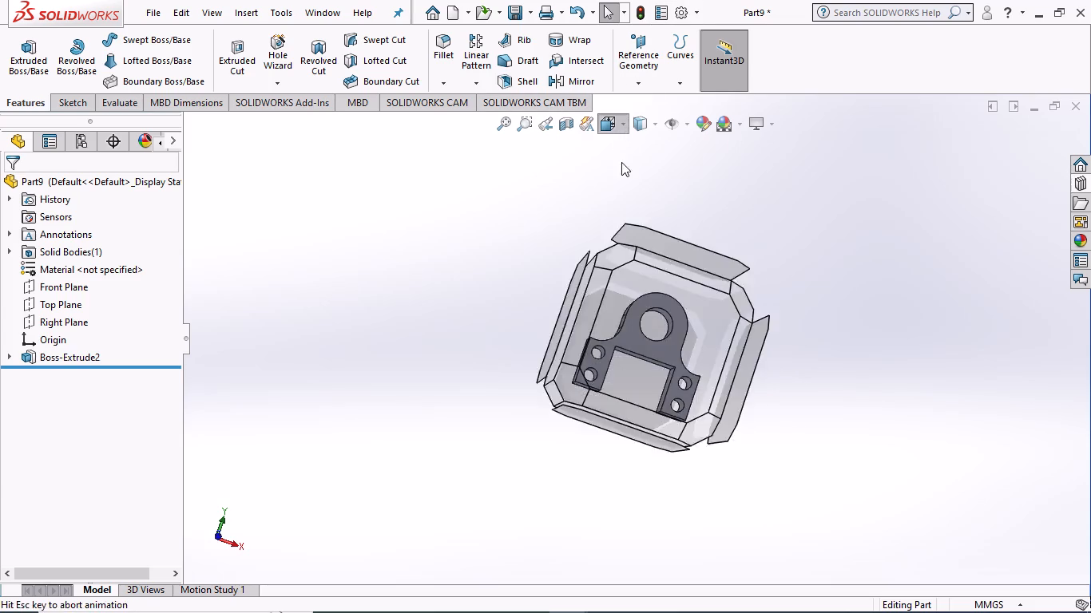
pyautogui.click(626, 189)
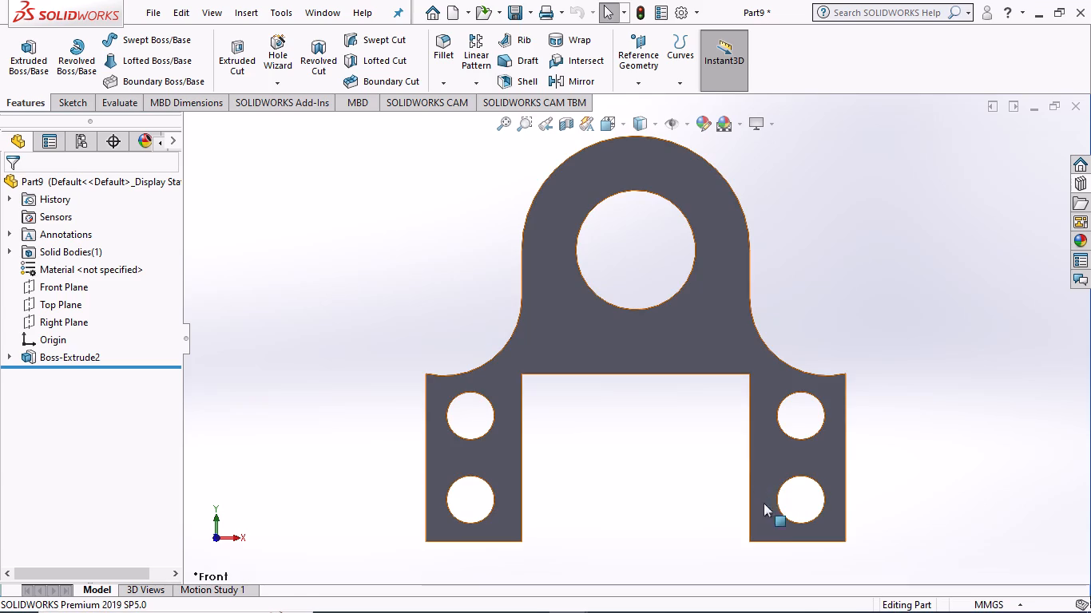
pyautogui.moveTo(680, 532); pyautogui.dragTo(768, 532, button='middle')
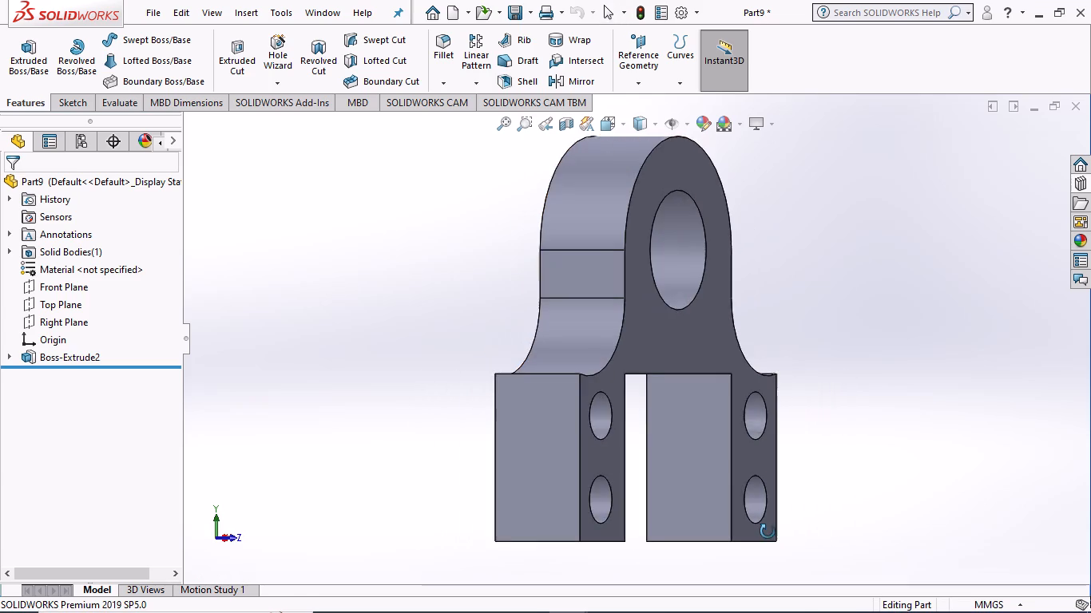
pyautogui.moveTo(768, 532); pyautogui.dragTo(795, 533, button='middle')
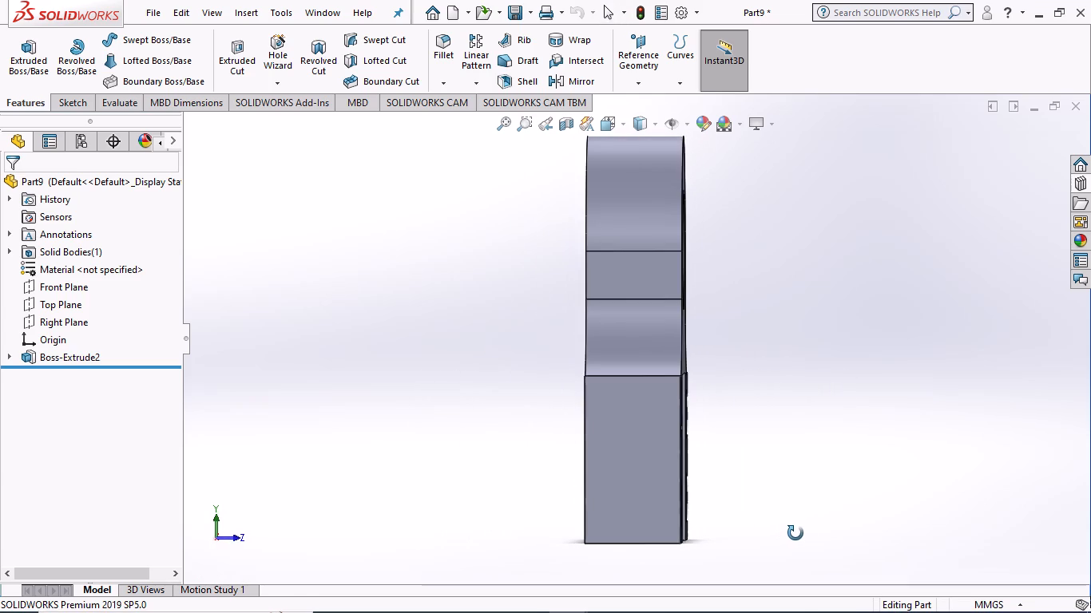
pyautogui.moveTo(795, 533); pyautogui.dragTo(799, 533, button='middle')
pyautogui.middleClick(794, 536)
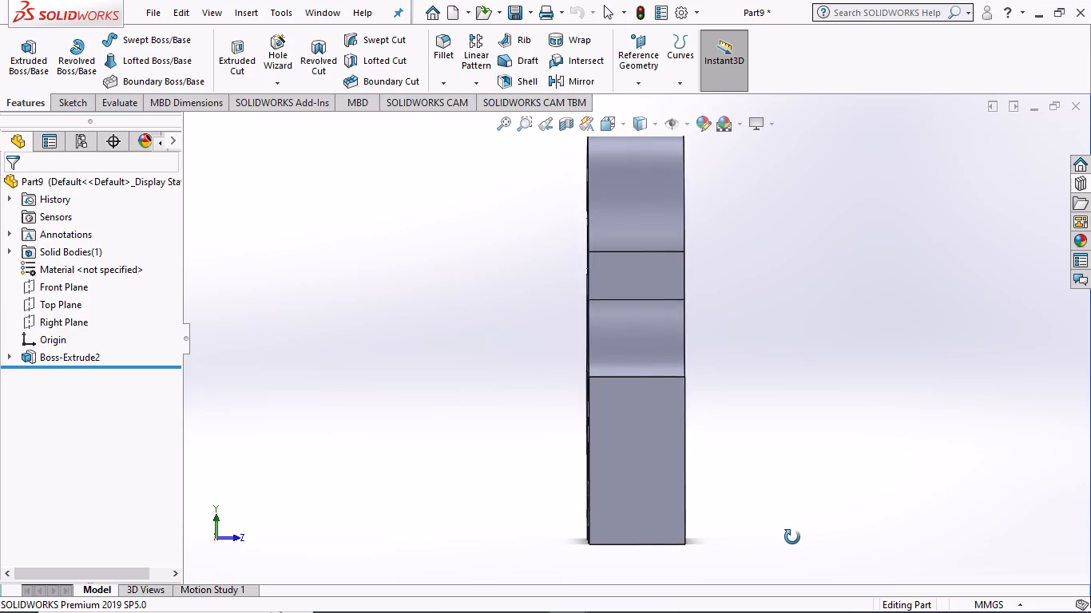
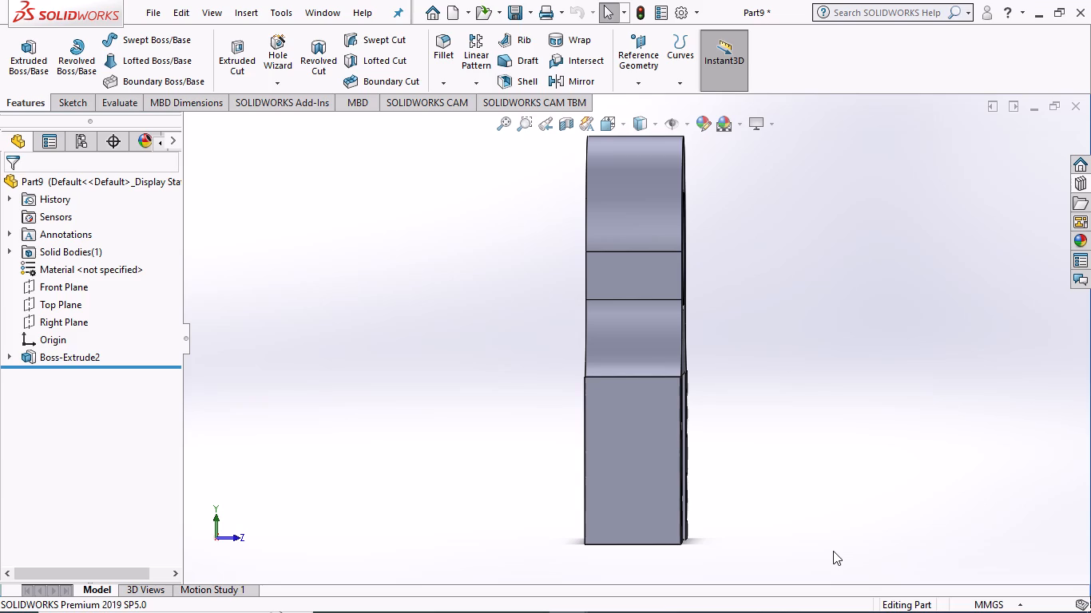
# Delete the bracket's extrusion feature, keeping its underlying sketch.
pyautogui.scroll(2, 792, 440)
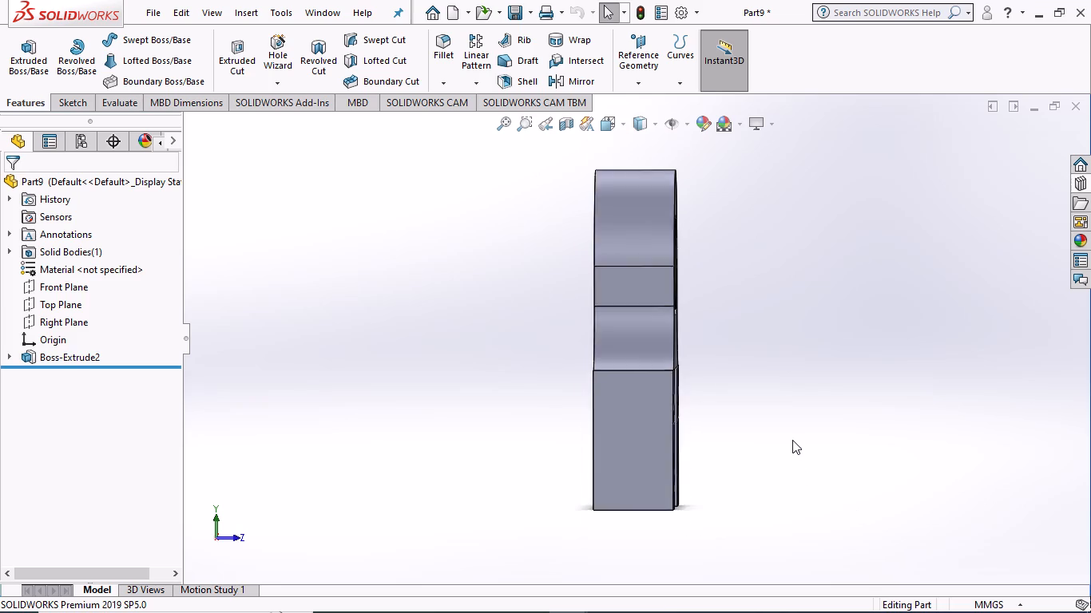
pyautogui.scroll(4, 792, 440)
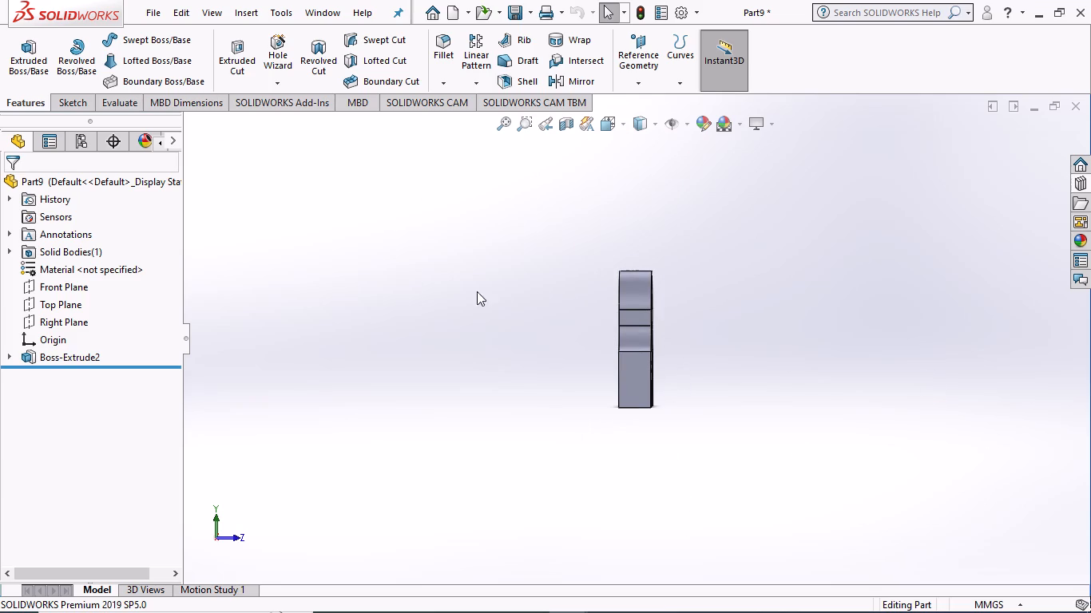
pyautogui.moveTo(504, 251); pyautogui.dragTo(723, 429)
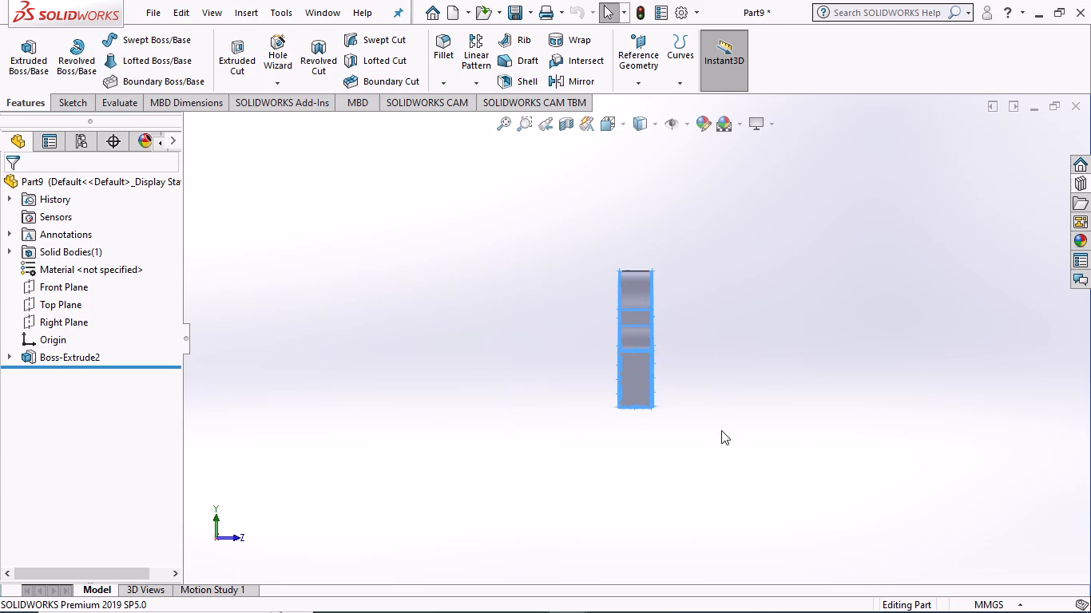
pyautogui.rightClick(609, 371)
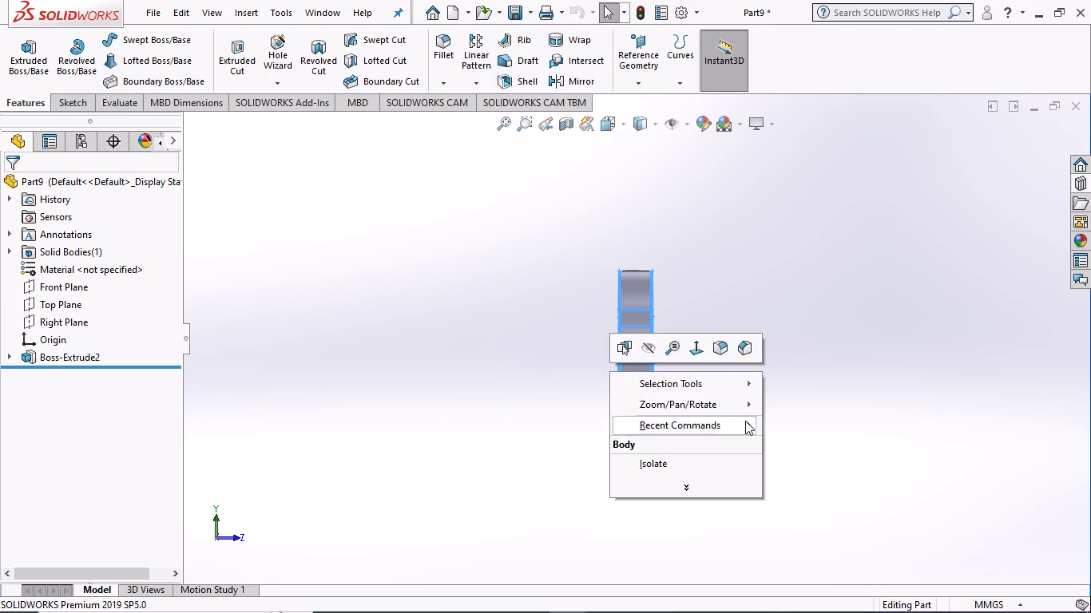
pyautogui.click(866, 416)
pyautogui.moveTo(553, 235); pyautogui.dragTo(730, 494)
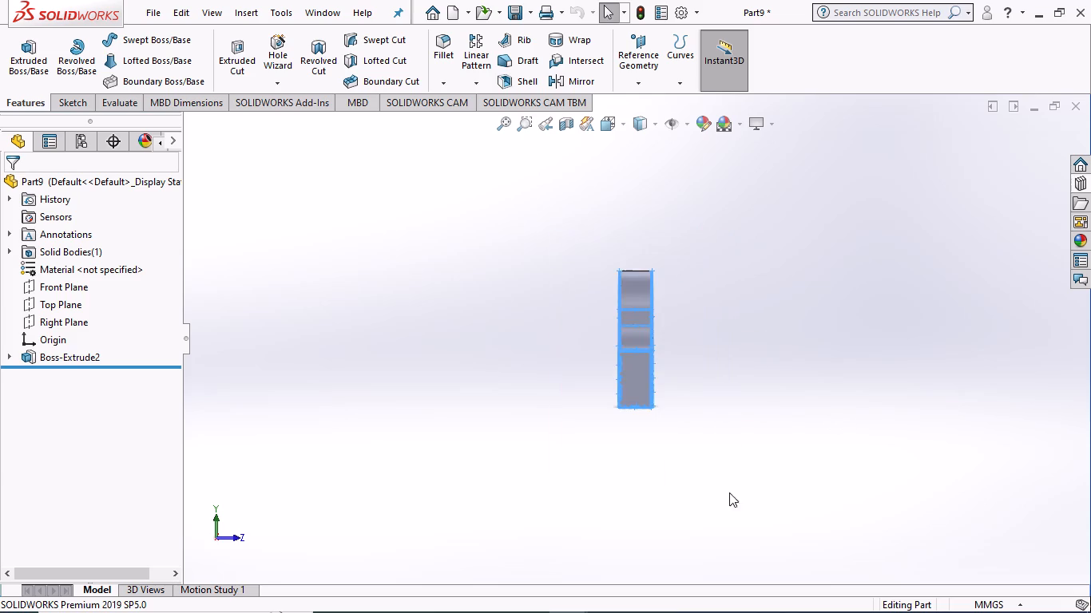
pyautogui.rightClick(642, 378)
pyautogui.click(692, 464)
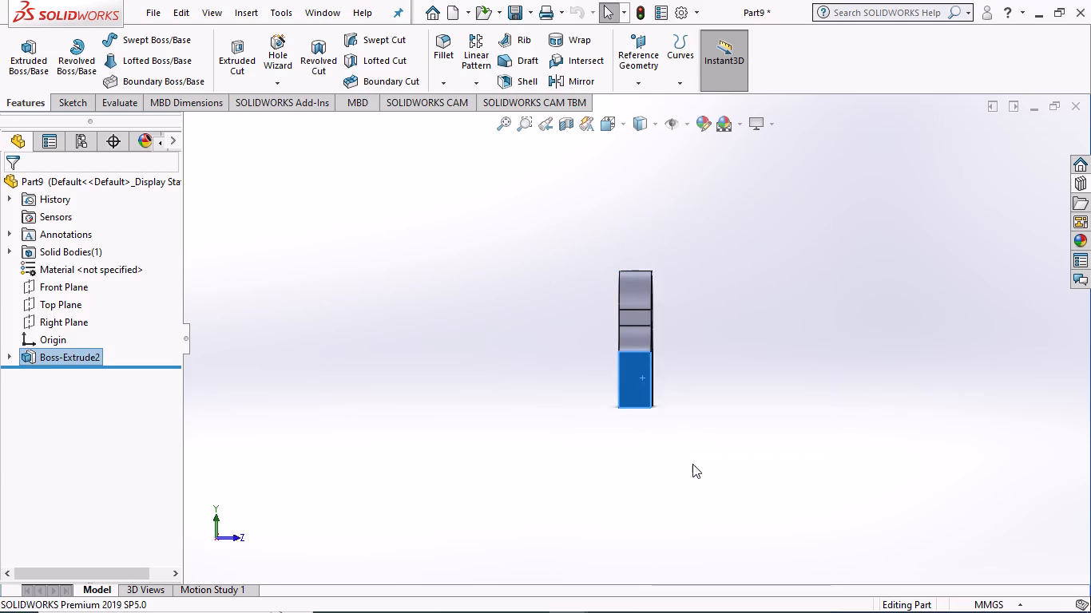
pyautogui.click(651, 239)
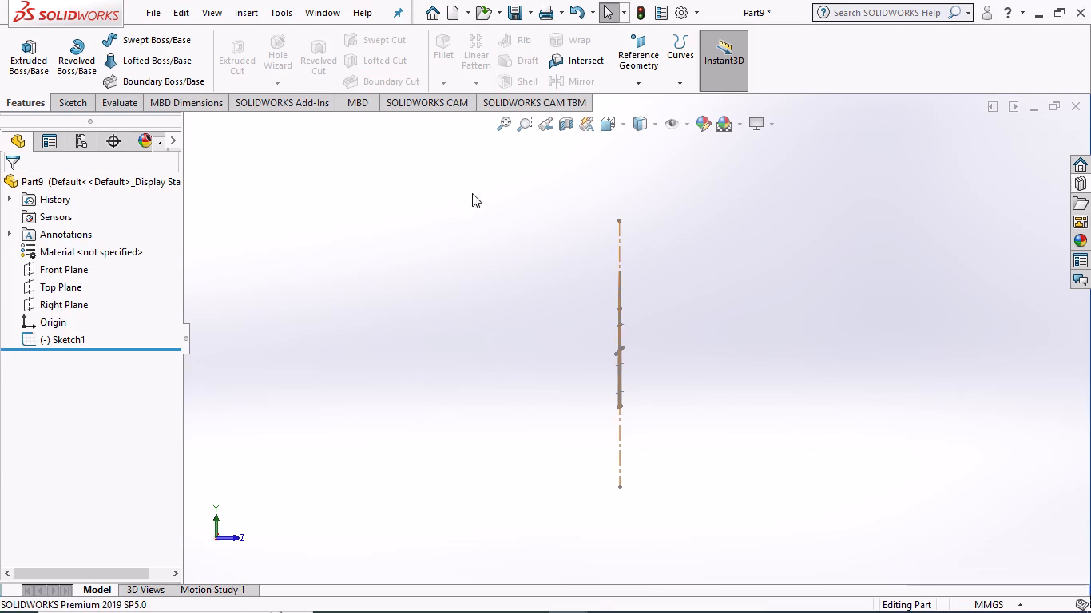
# Delete the remaining bracket profile sketch, leaving the part without any sketches or features.
pyautogui.moveTo(676, 350); pyautogui.dragTo(581, 360, button='middle')
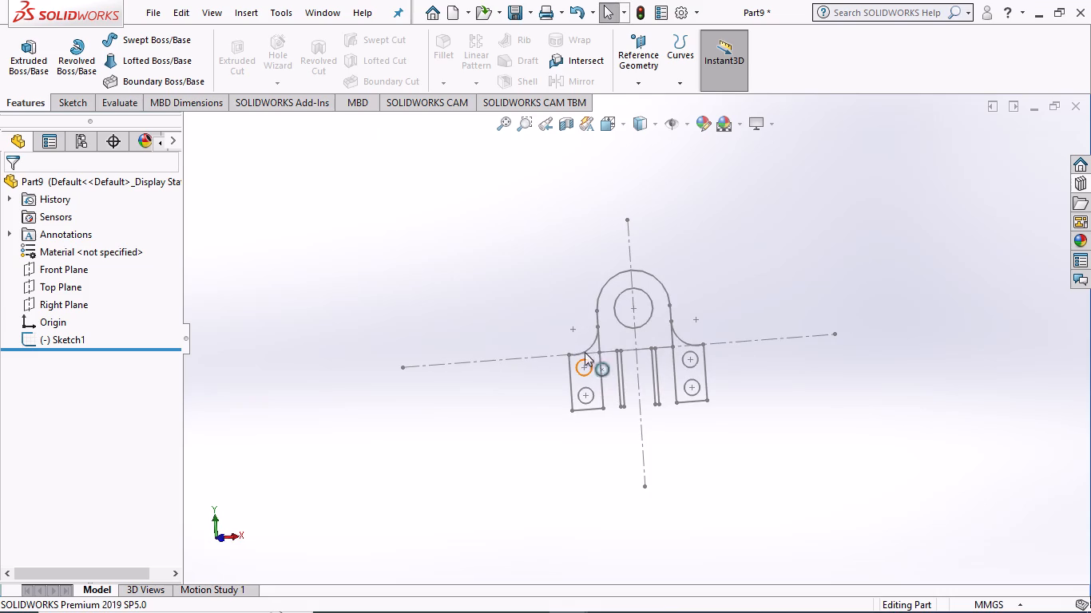
pyautogui.rightClick(635, 341)
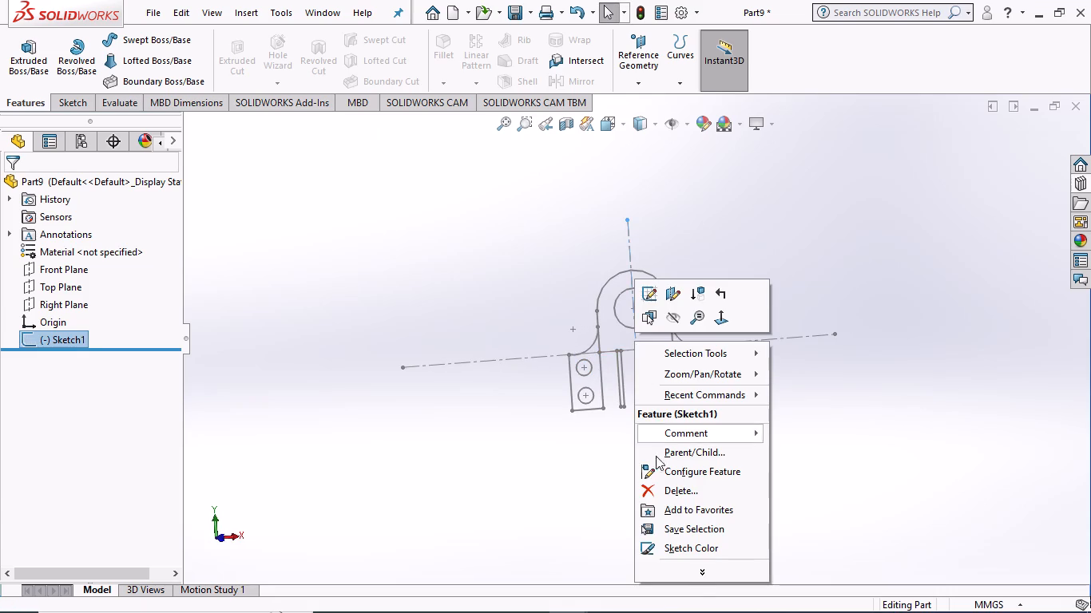
pyautogui.click(662, 484)
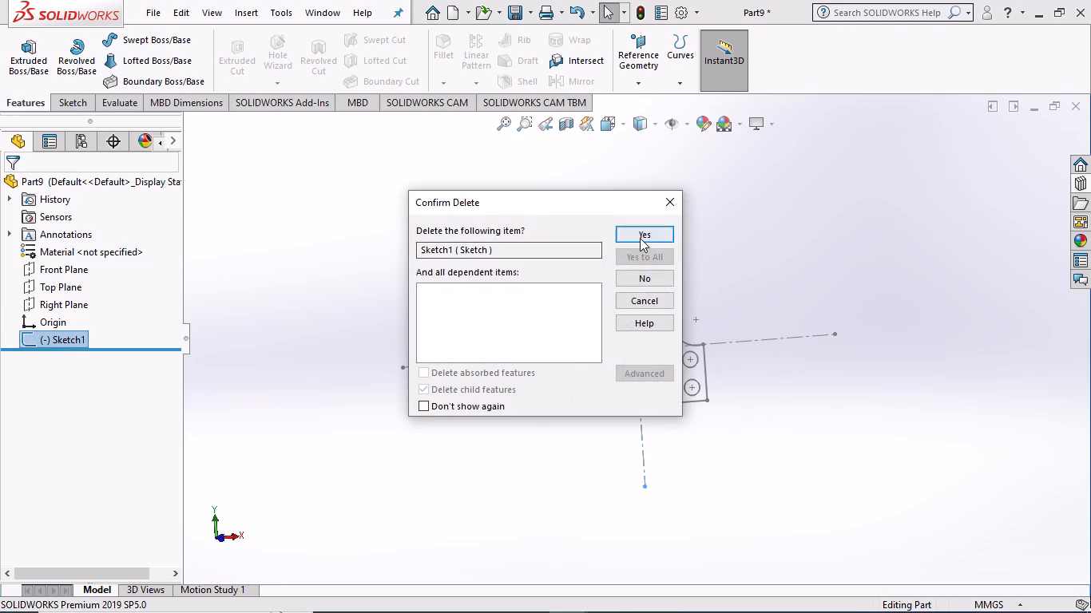
pyautogui.click(640, 238)
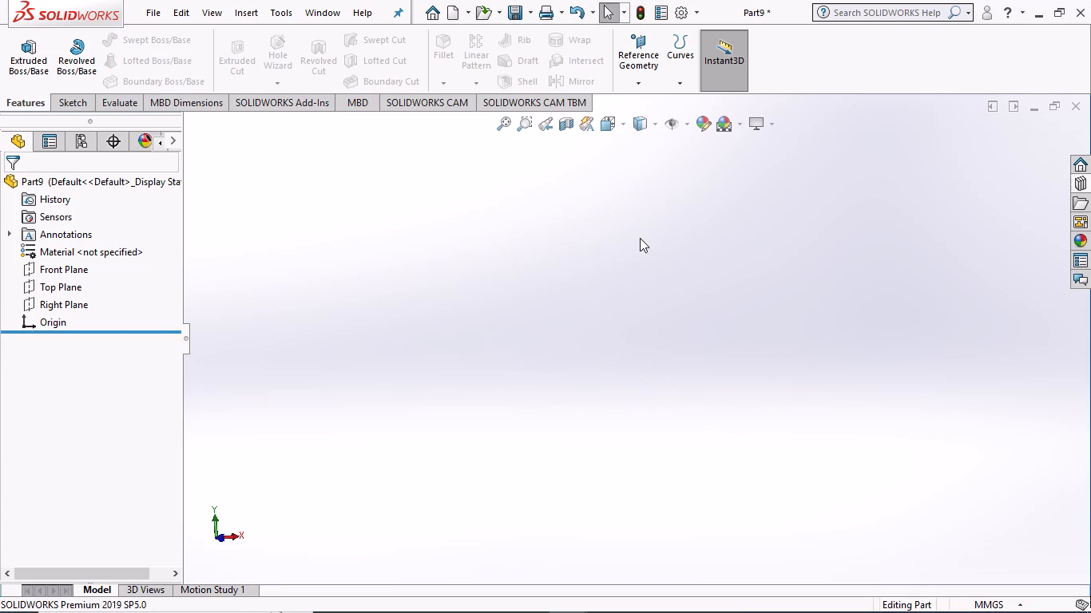
# Start a new sketch on the Front Plane.
pyautogui.click(70, 106)
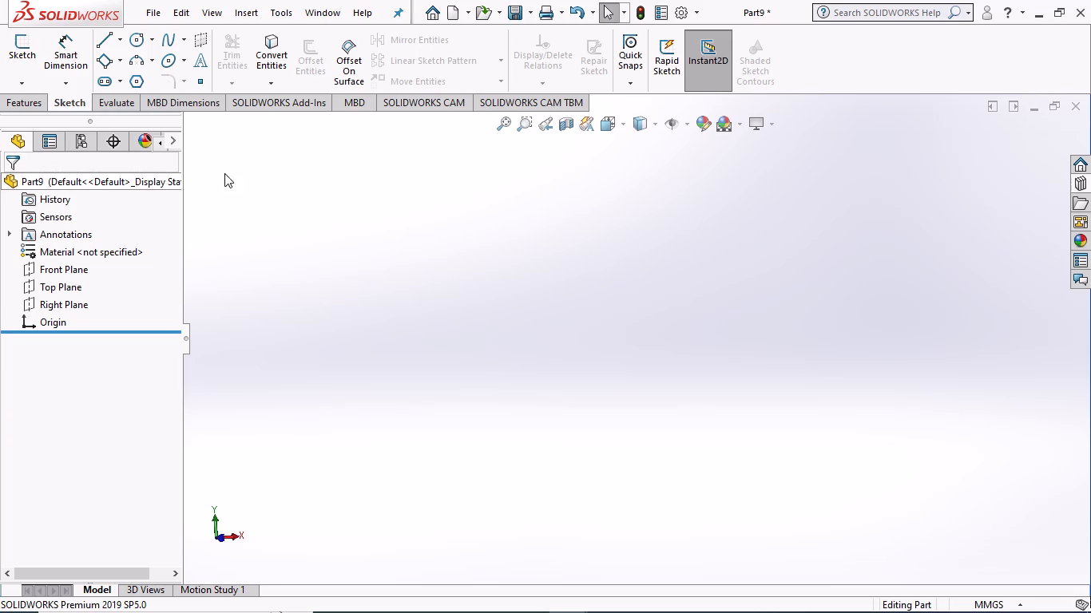
pyautogui.click(15, 93)
pyautogui.click(27, 267)
pyautogui.click(39, 235)
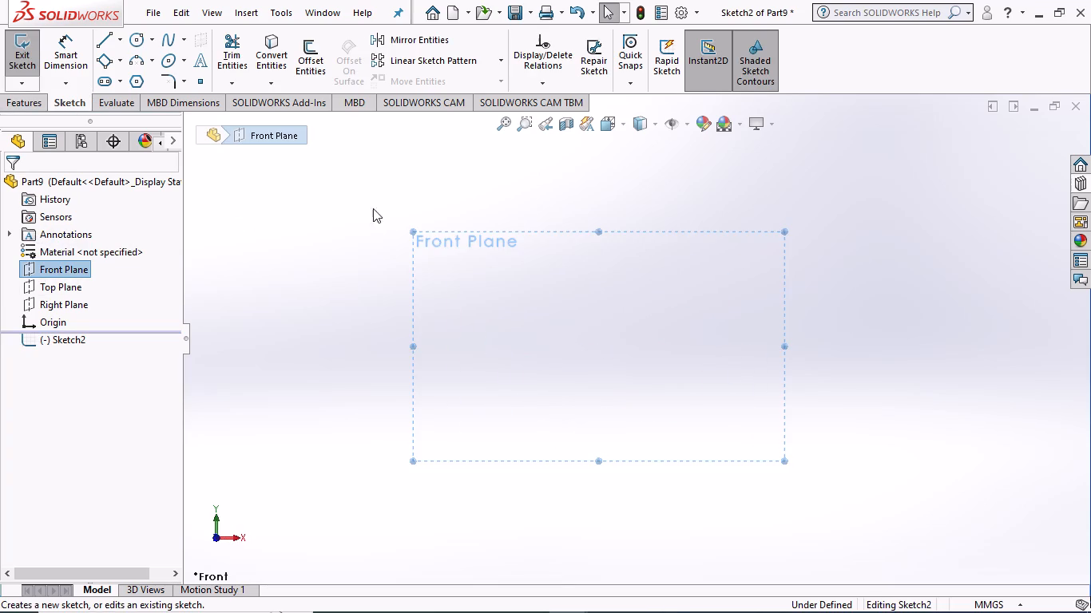
pyautogui.click(327, 232)
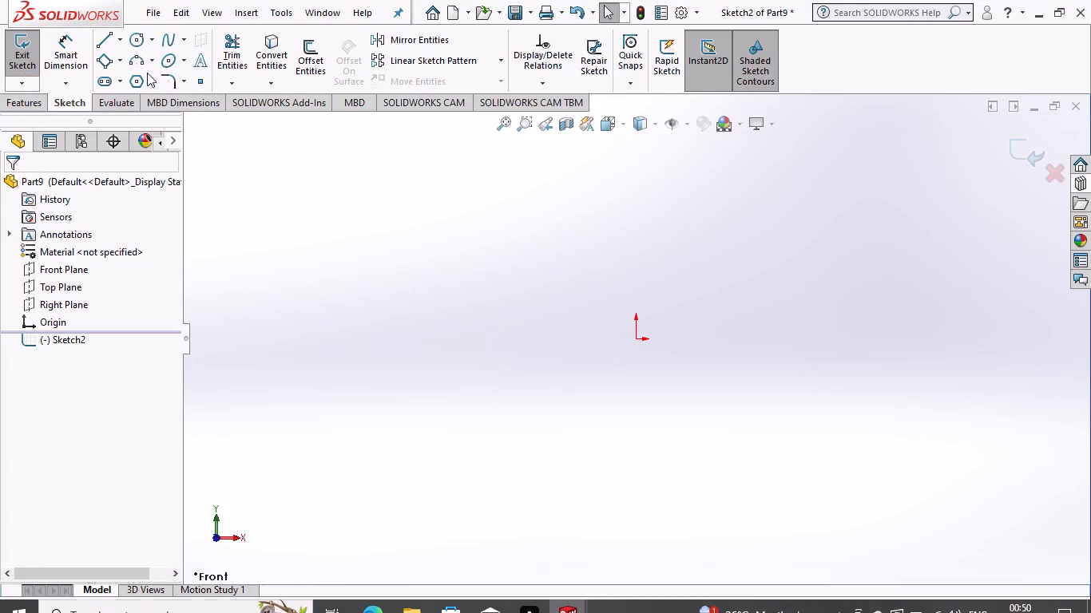
# Draw a vertical construction centerline about 197 mm long through the origin.
pyautogui.click(118, 36)
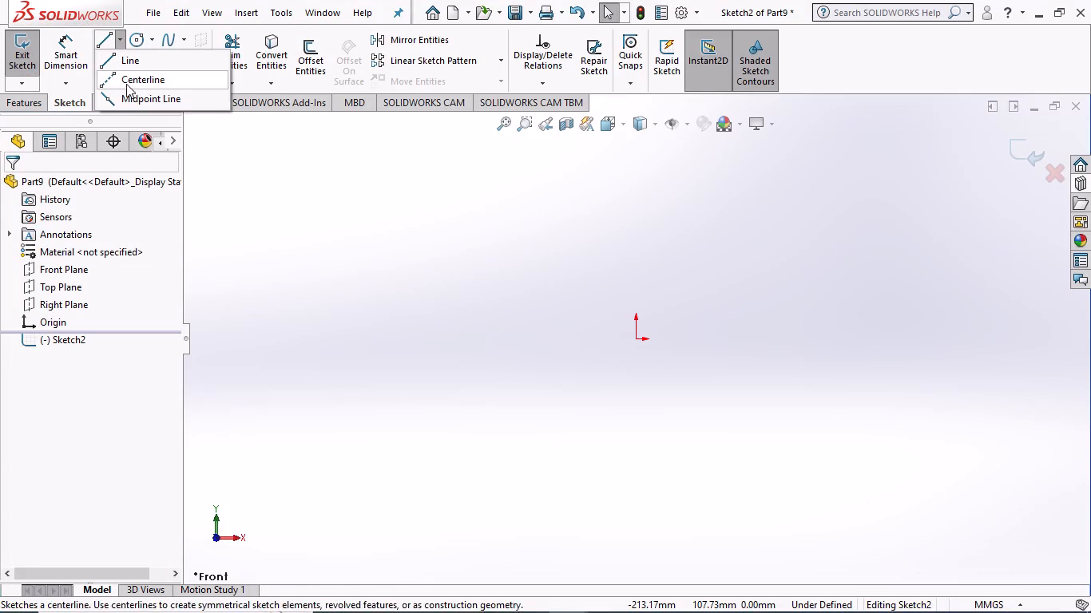
pyautogui.click(133, 81)
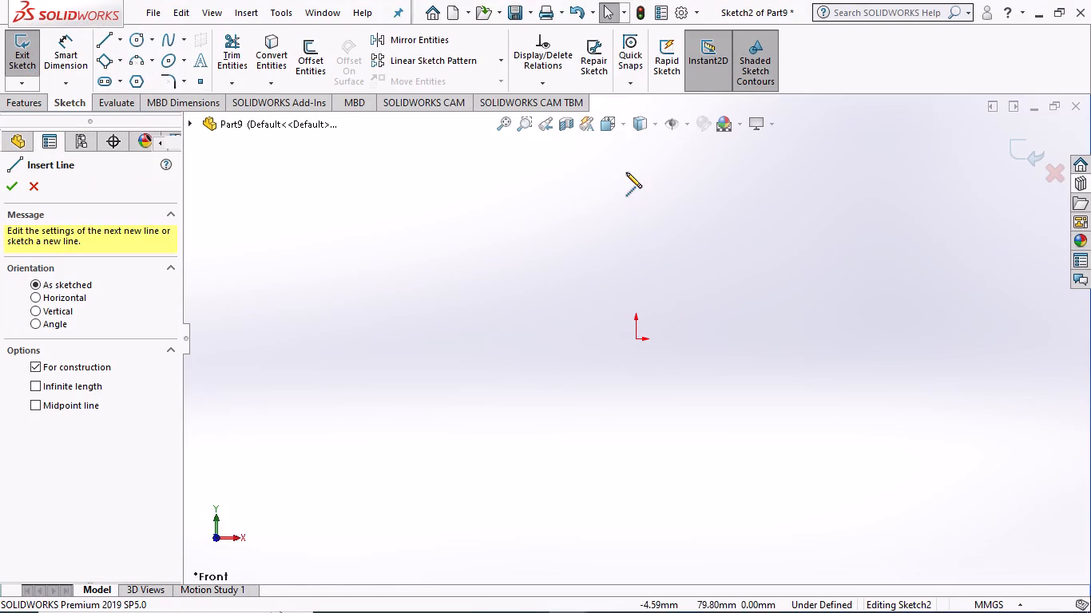
pyautogui.click(637, 151)
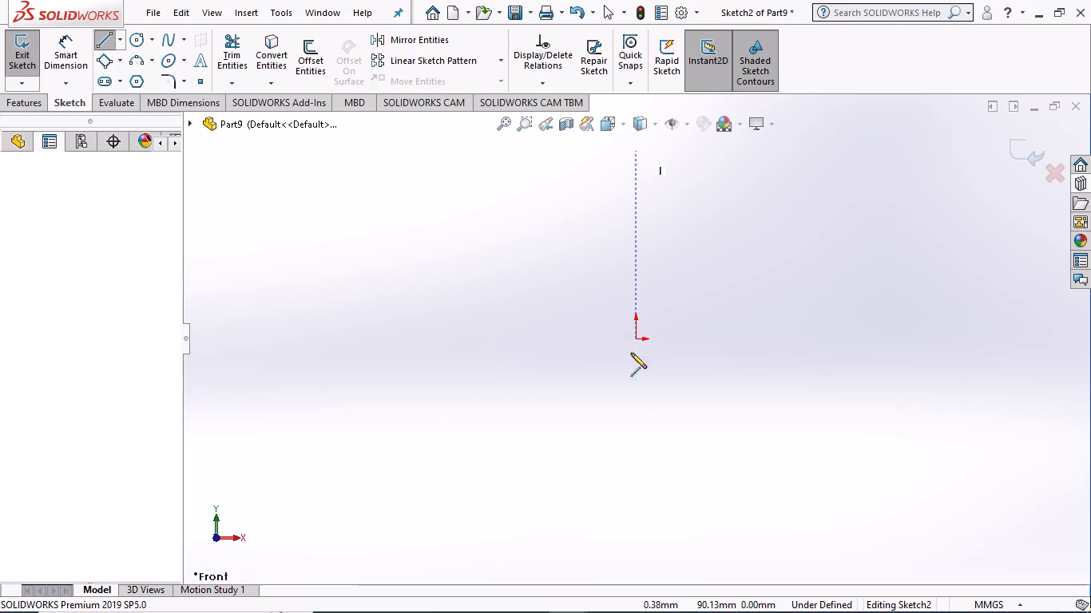
pyautogui.click(637, 563)
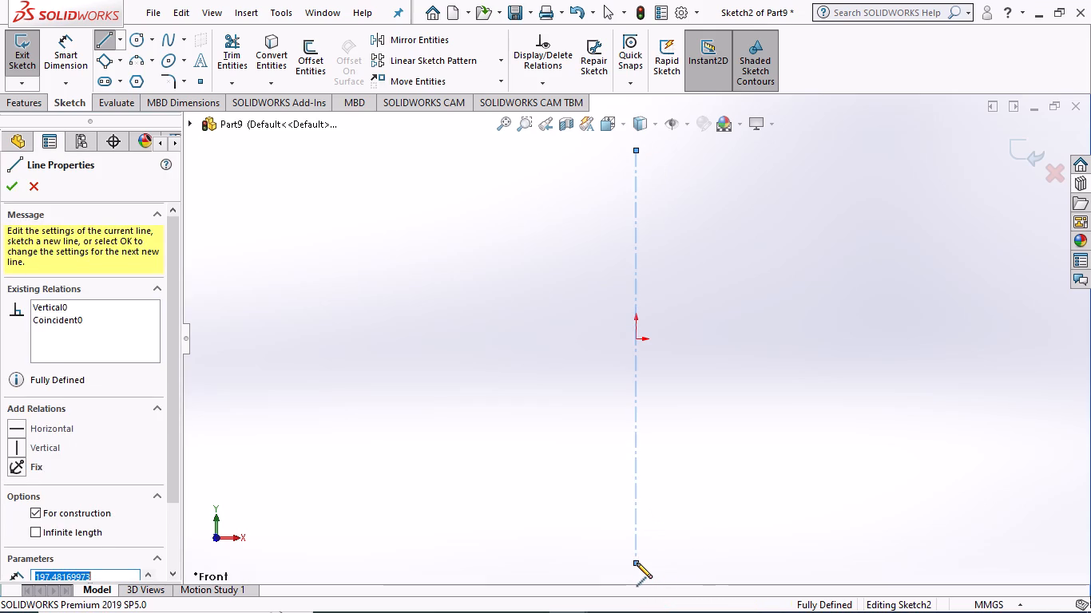
pyautogui.press('Escape')
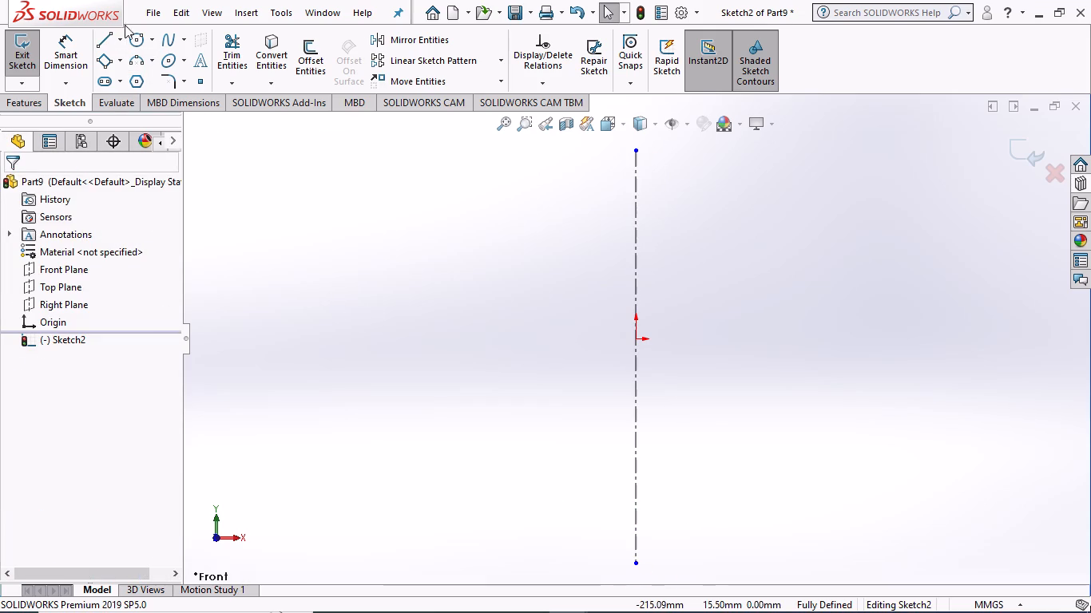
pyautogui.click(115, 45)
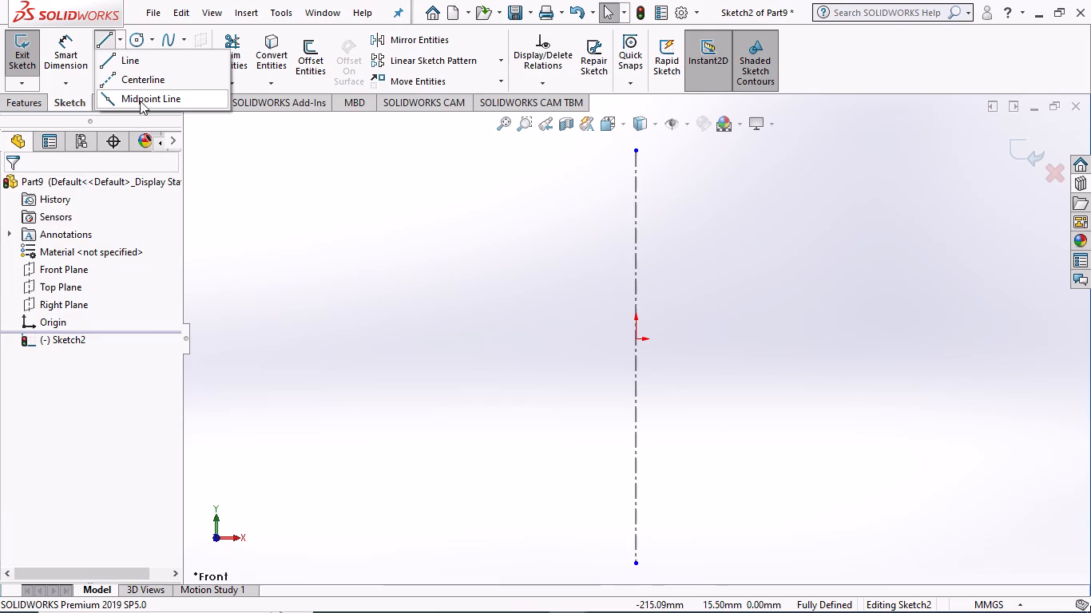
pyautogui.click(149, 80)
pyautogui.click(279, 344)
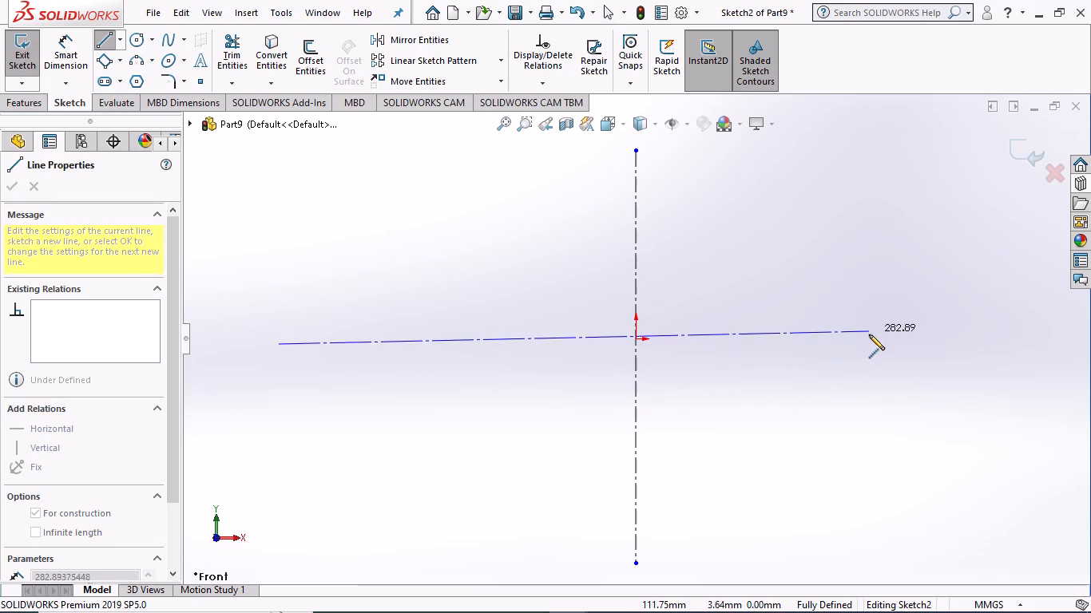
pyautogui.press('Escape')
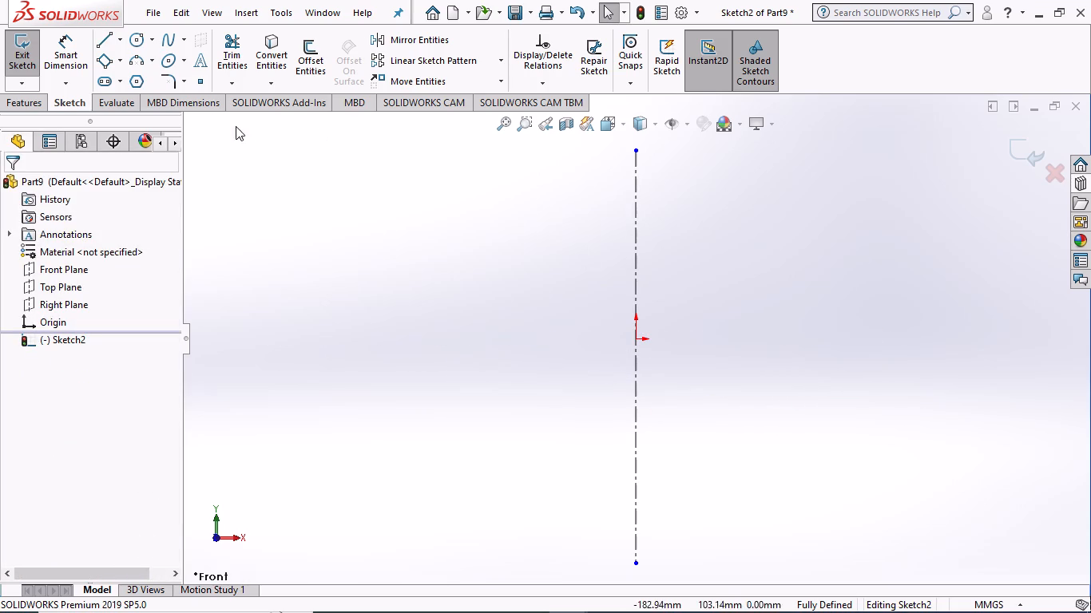
# Draw a horizontal construction centerline about 322 mm long through the origin.
pyautogui.click(117, 39)
pyautogui.click(127, 76)
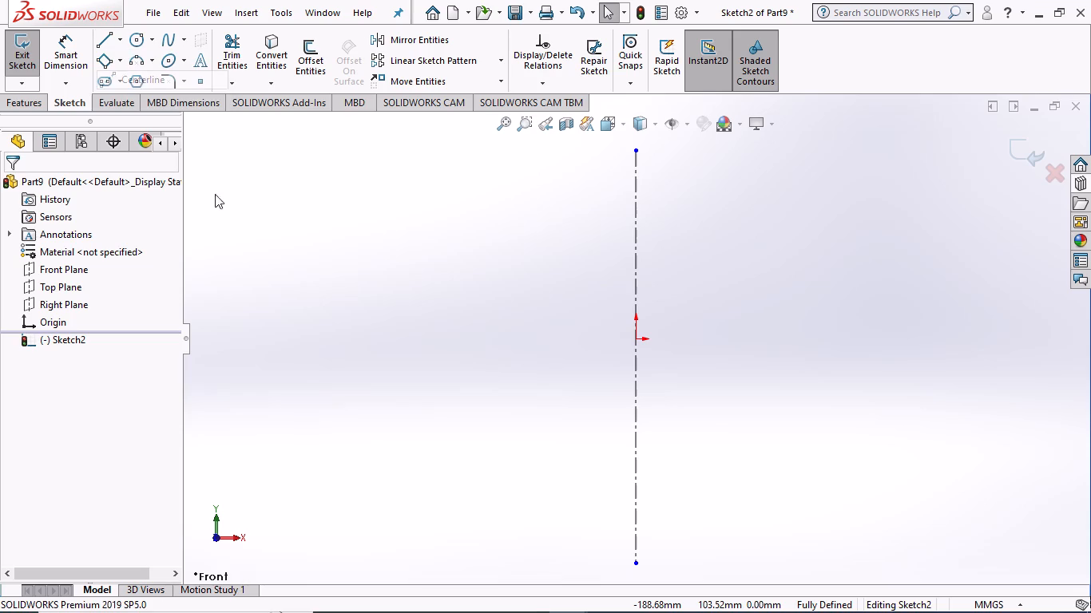
pyautogui.click(271, 338)
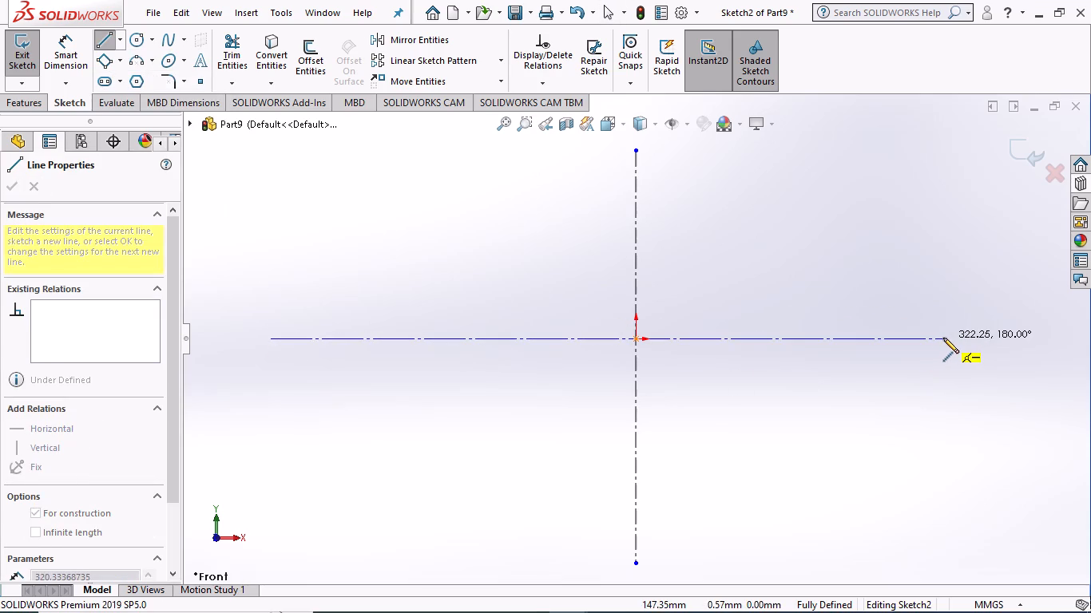
pyautogui.click(943, 338)
pyautogui.press('Escape')
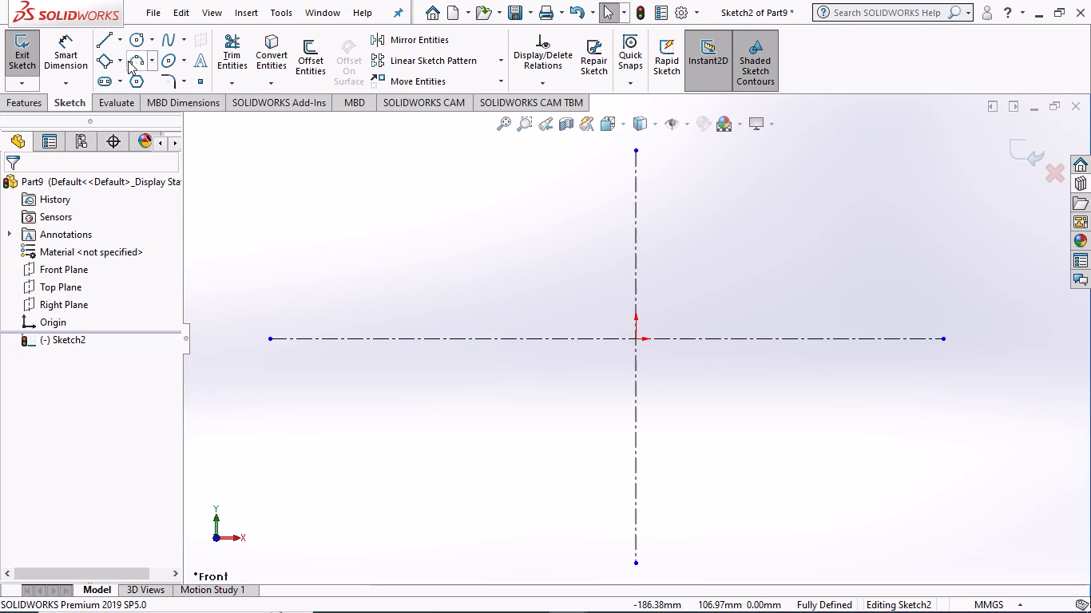
# Sketch two concentric circles of about 20 mm and 10 mm radius, centred on the vertical centerline about 51 mm above the origin.
pyautogui.click(137, 39)
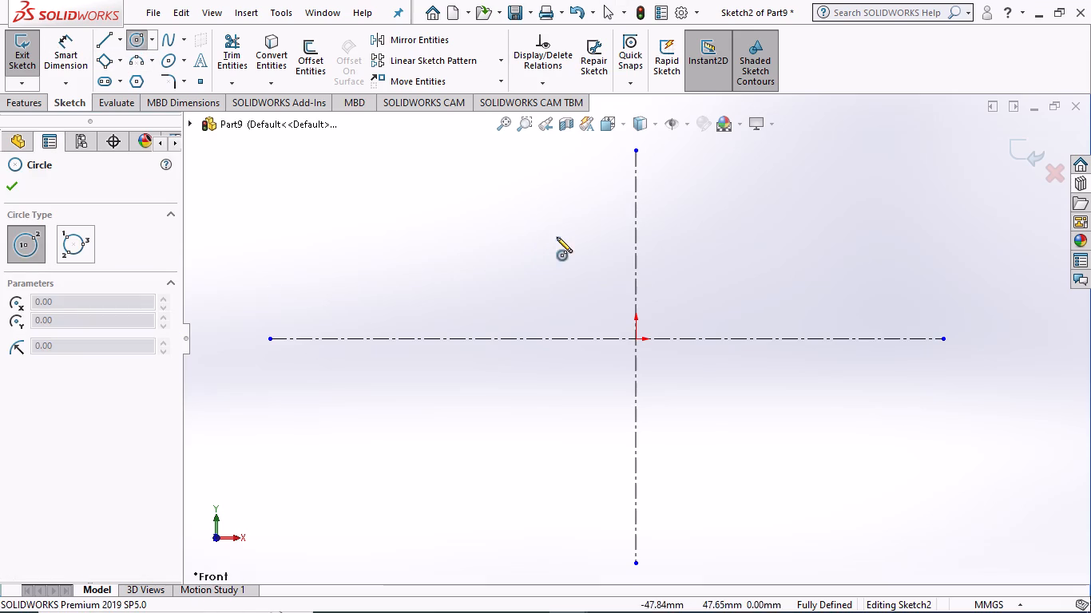
pyautogui.click(634, 231)
pyautogui.click(678, 232)
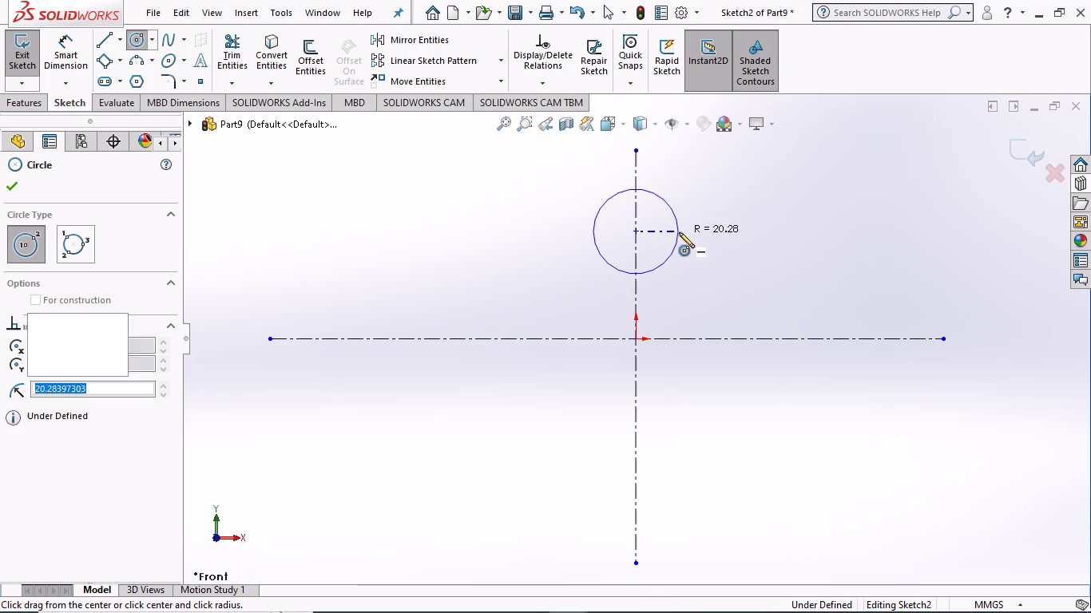
pyautogui.click(636, 228)
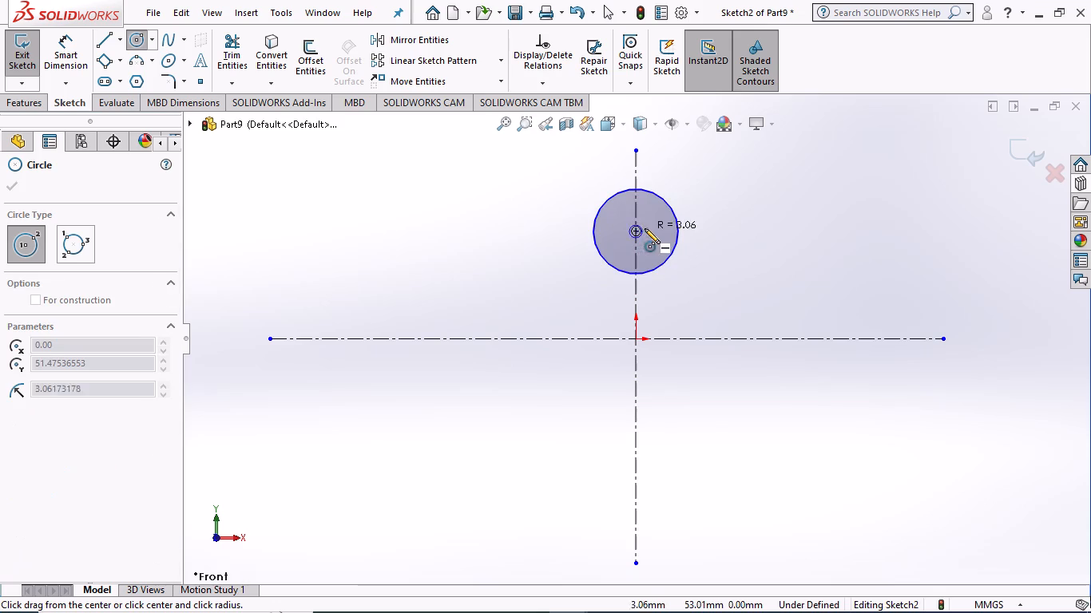
pyautogui.click(657, 228)
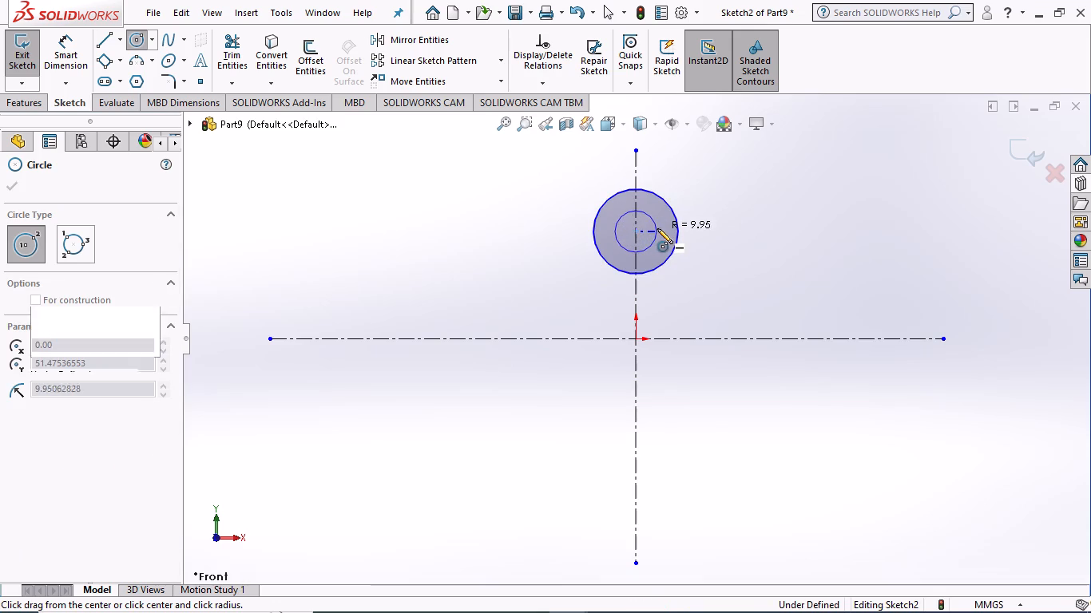
pyautogui.press('Escape')
pyautogui.press('Escape')
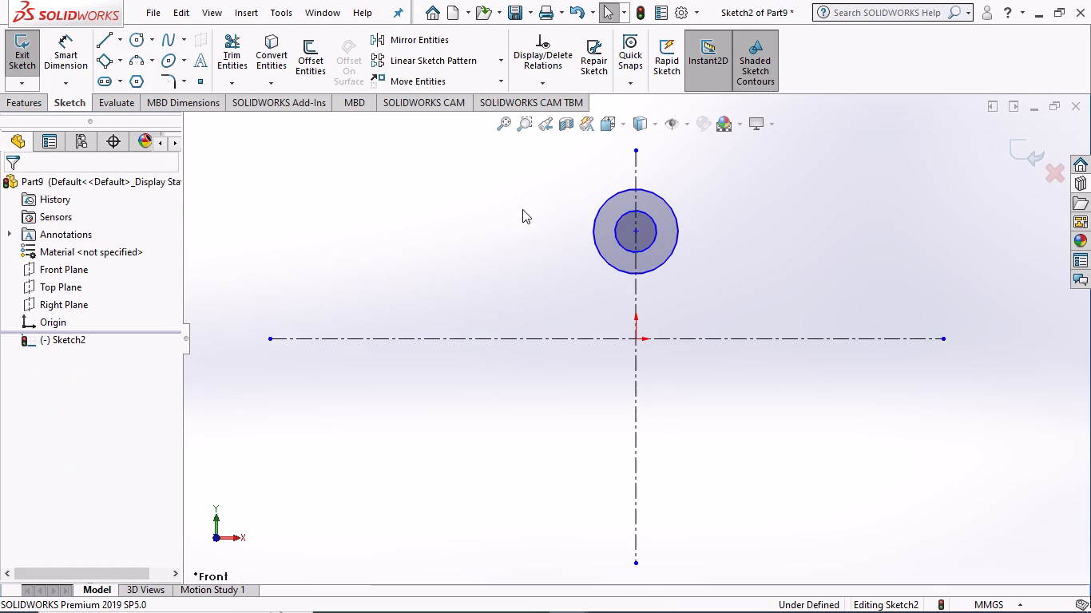
# Dimension the inner circle's diameter, keeping its drawn size.
pyautogui.click(57, 59)
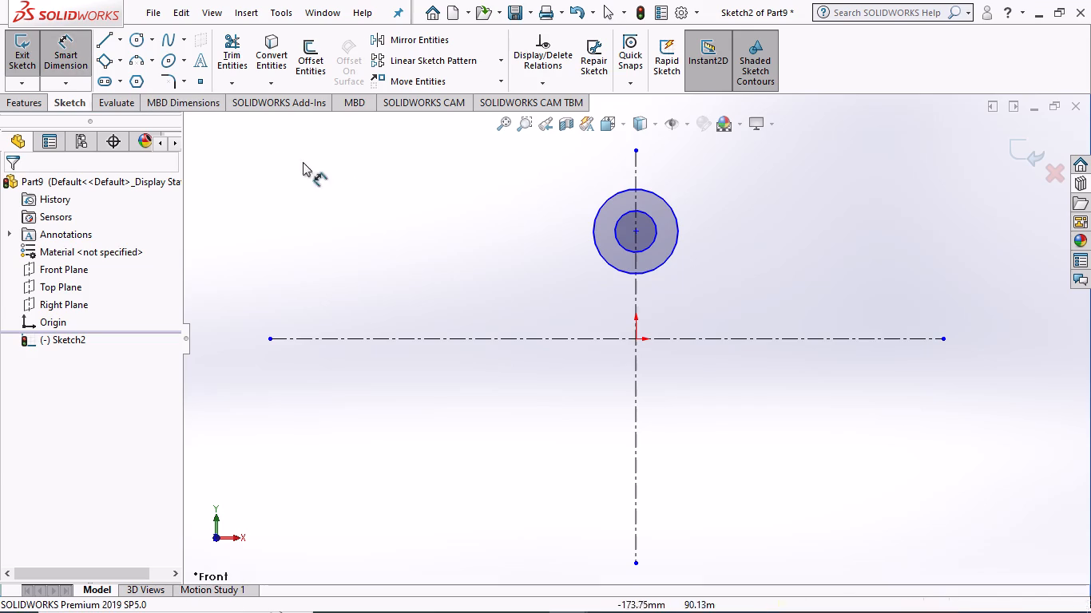
pyautogui.click(649, 248)
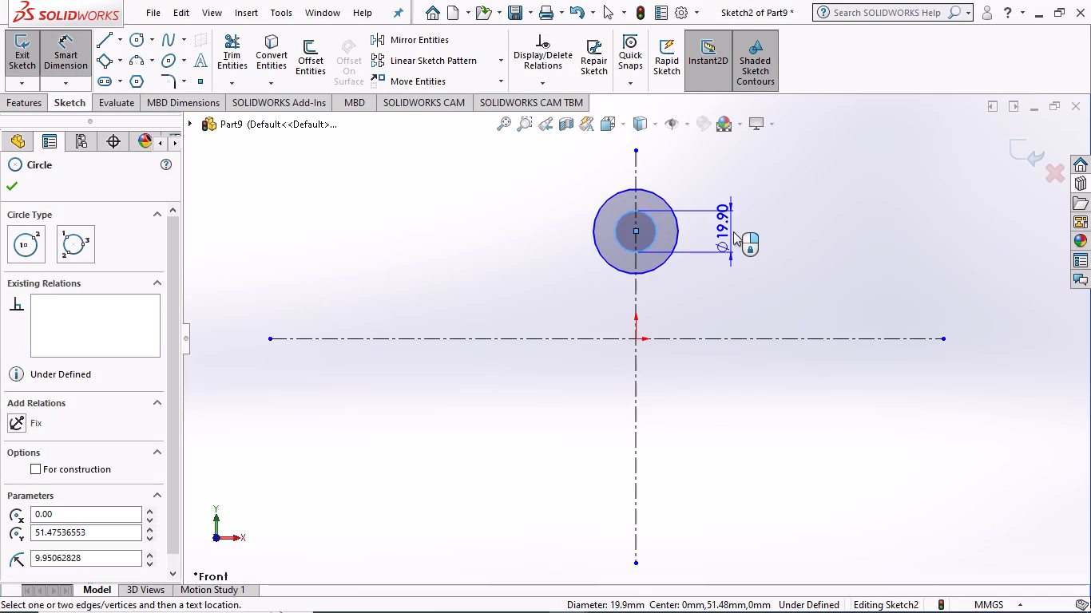
pyautogui.click(732, 232)
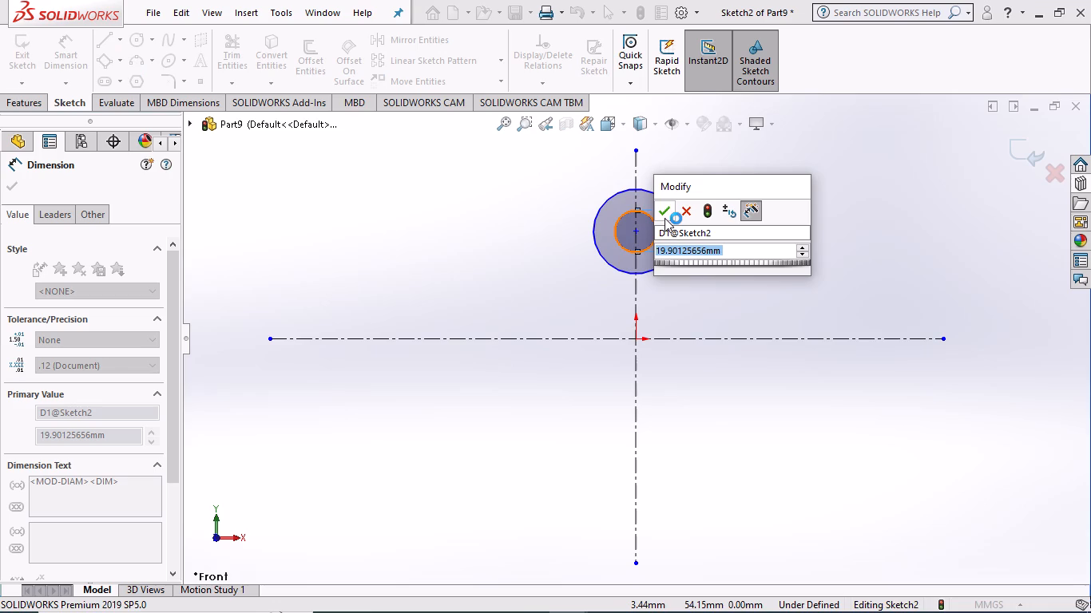
pyautogui.click(665, 218)
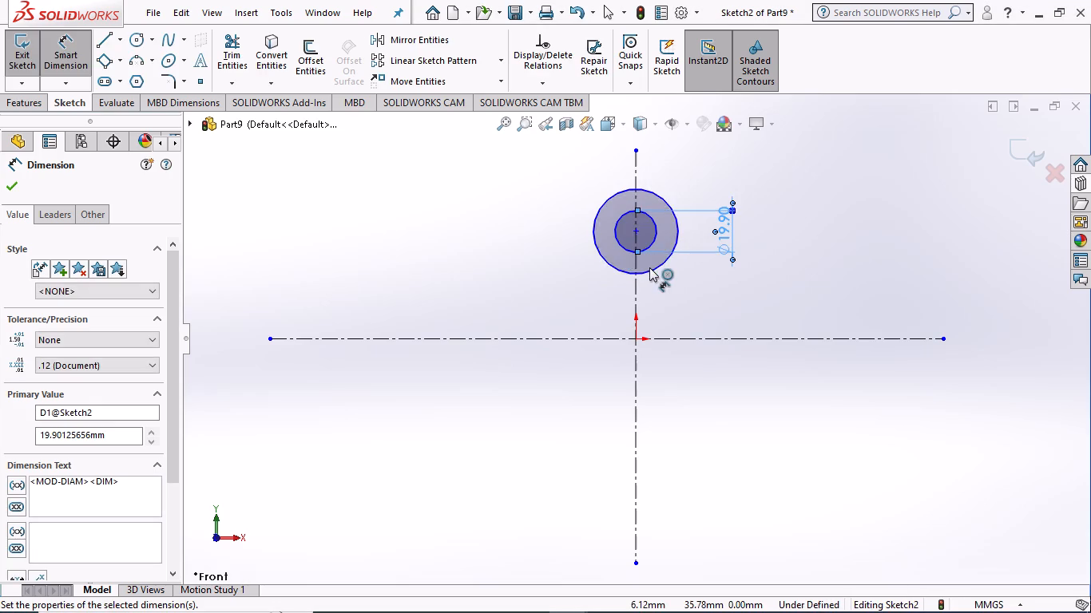
# Dimension the outer circle's diameter, keeping its drawn size.
pyautogui.click(649, 267)
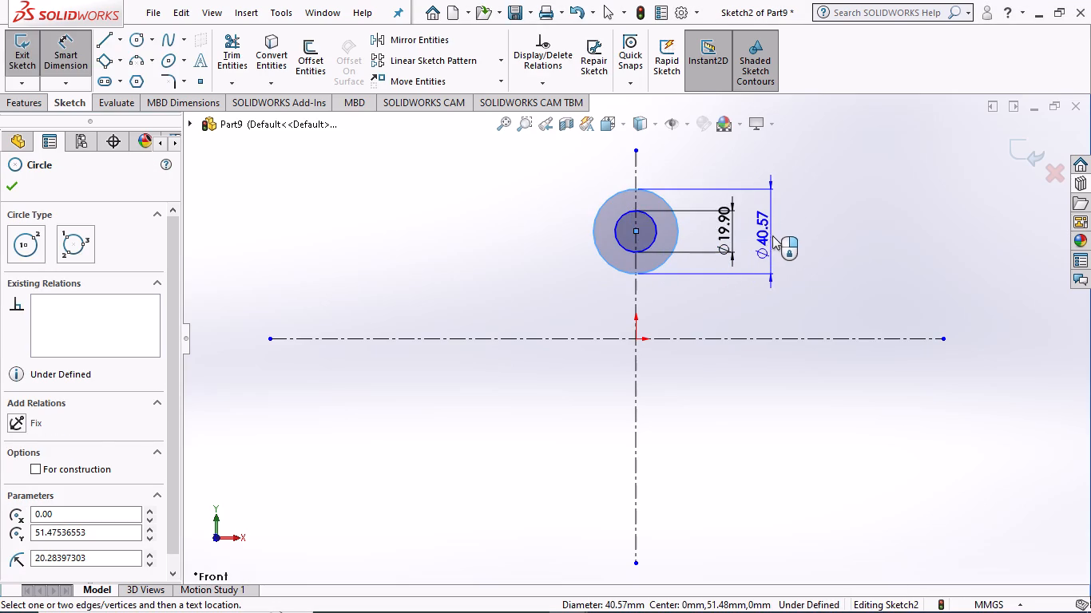
pyautogui.click(776, 235)
pyautogui.click(506, 233)
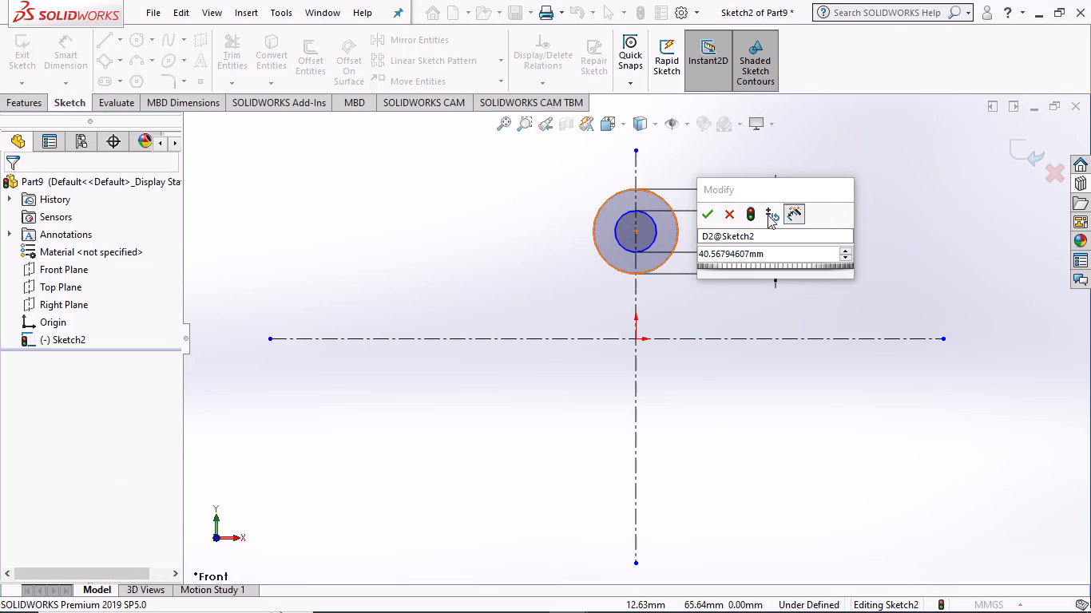
pyautogui.click(705, 212)
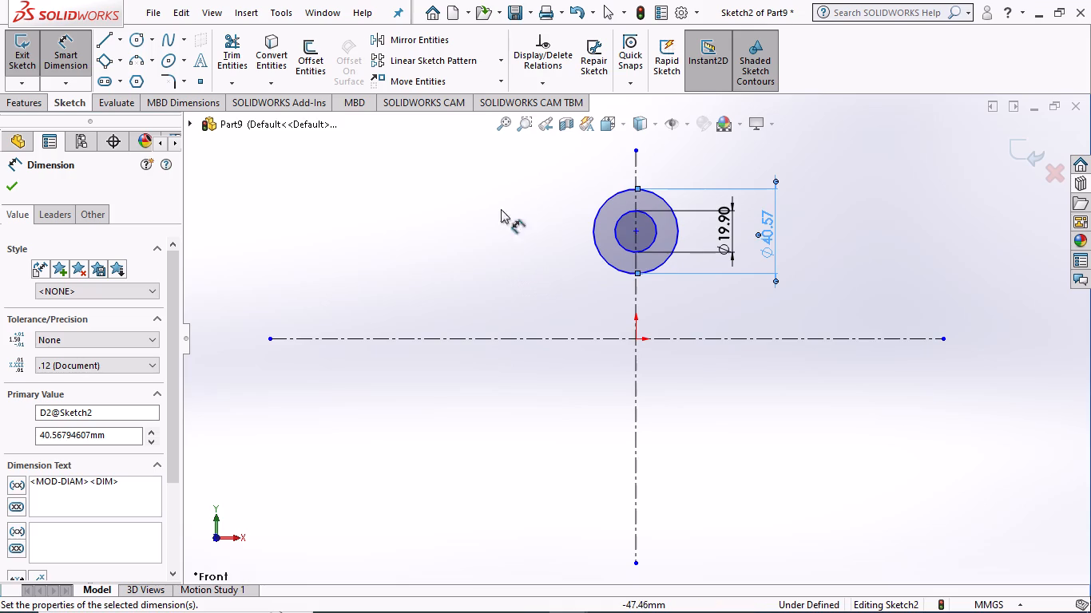
pyautogui.click(59, 66)
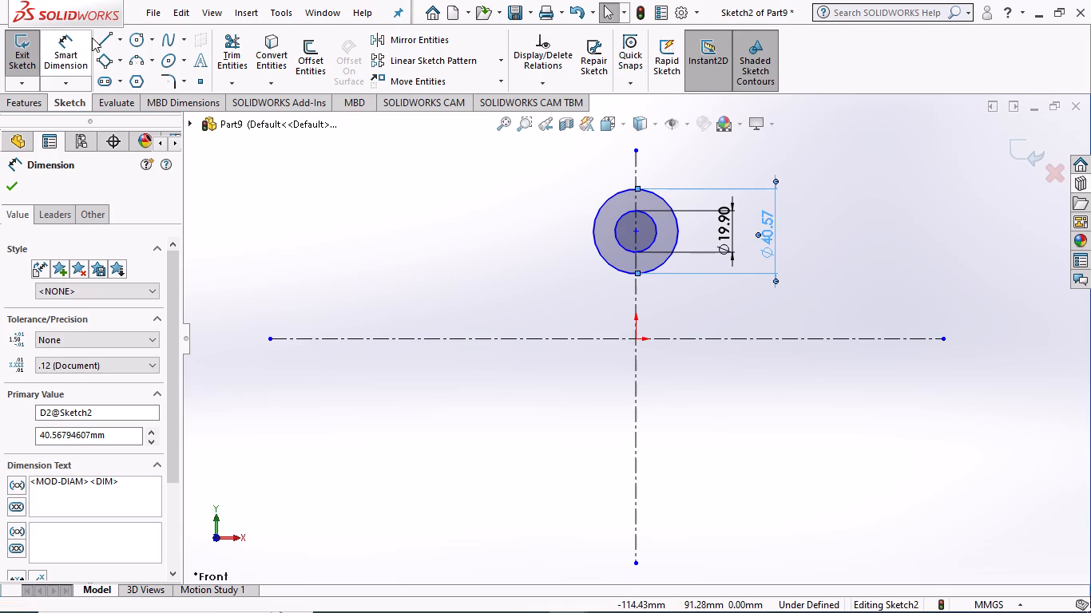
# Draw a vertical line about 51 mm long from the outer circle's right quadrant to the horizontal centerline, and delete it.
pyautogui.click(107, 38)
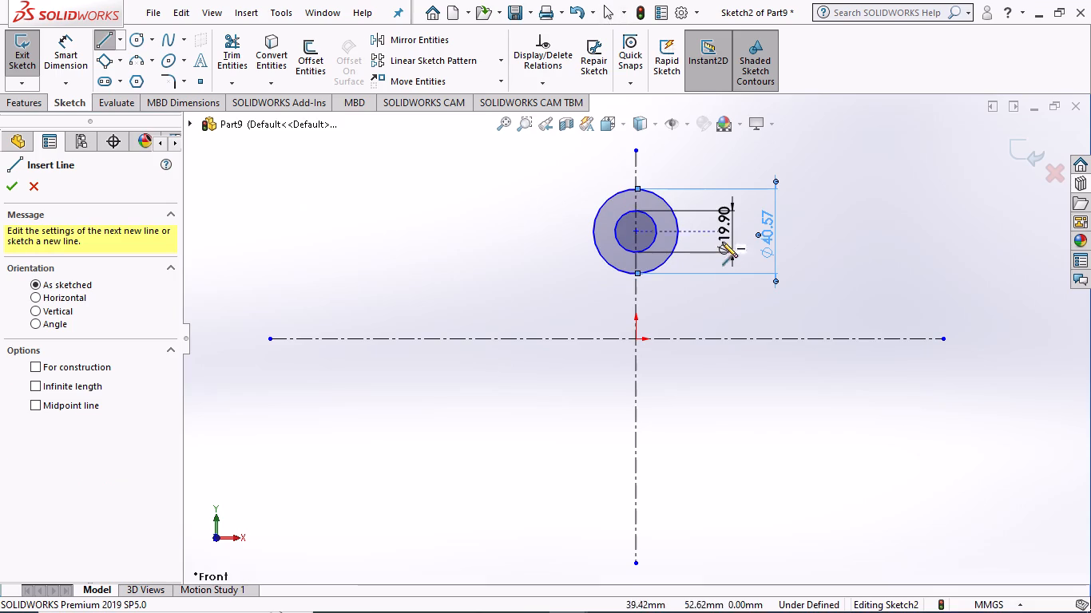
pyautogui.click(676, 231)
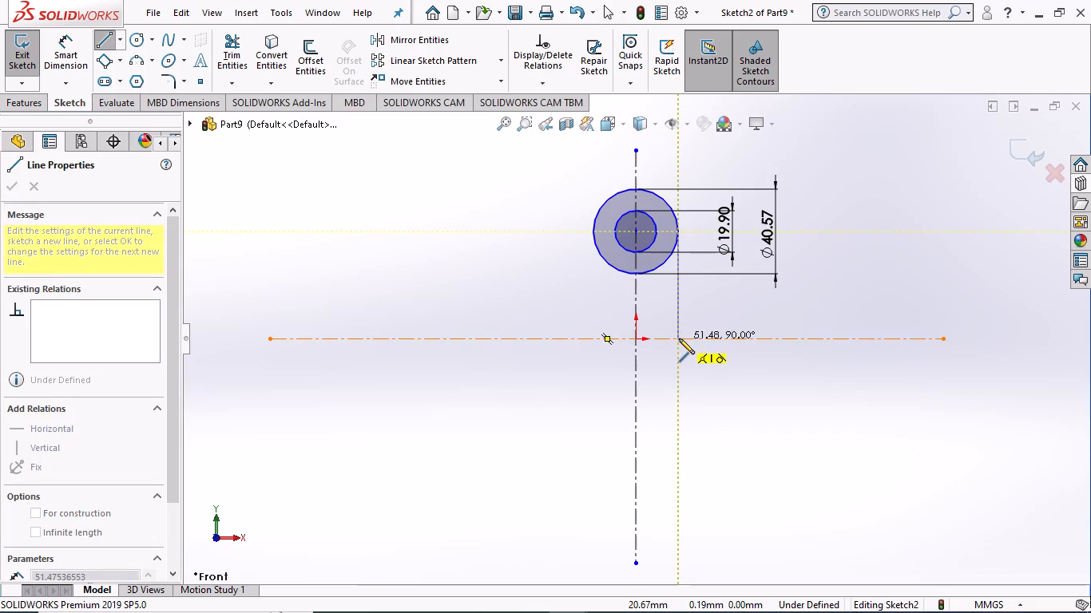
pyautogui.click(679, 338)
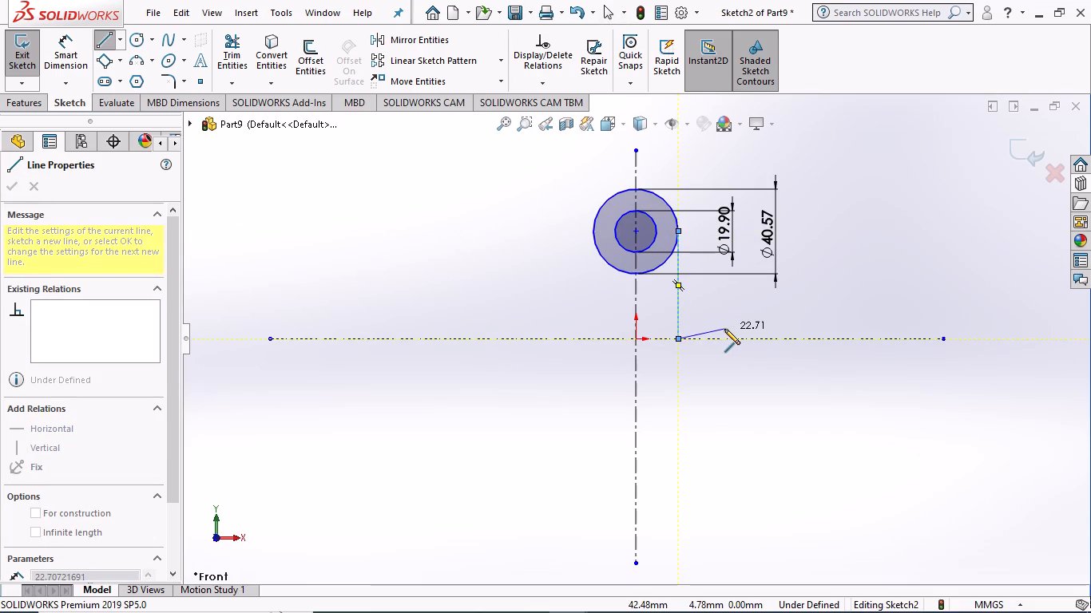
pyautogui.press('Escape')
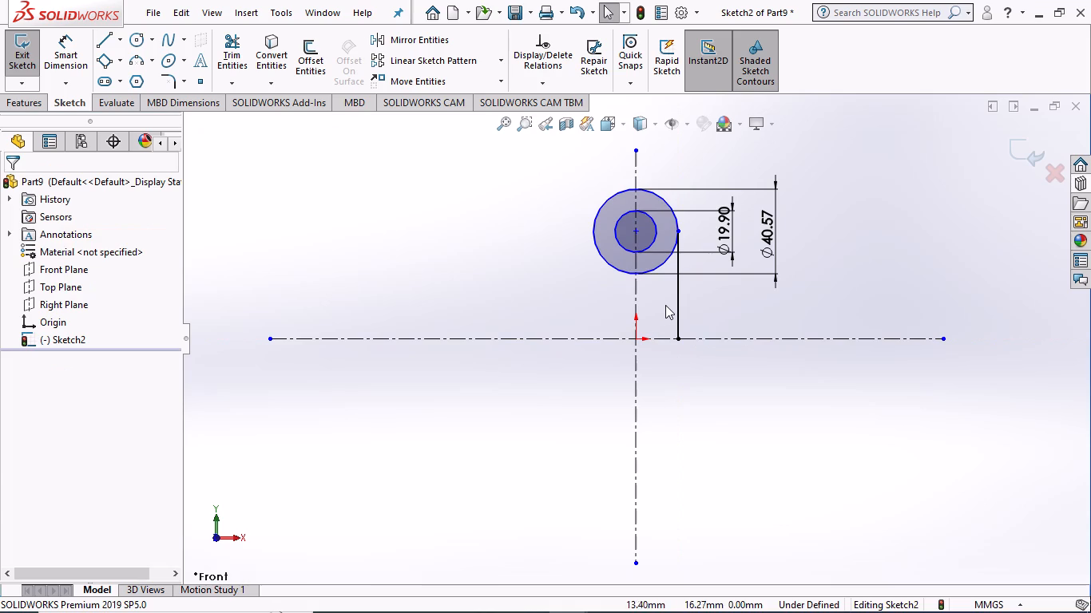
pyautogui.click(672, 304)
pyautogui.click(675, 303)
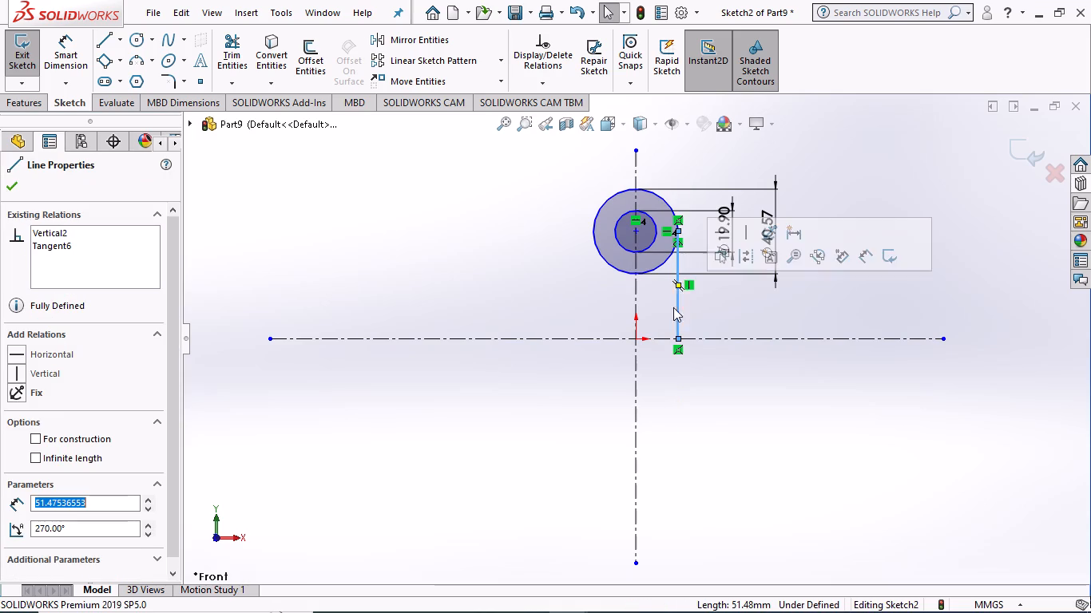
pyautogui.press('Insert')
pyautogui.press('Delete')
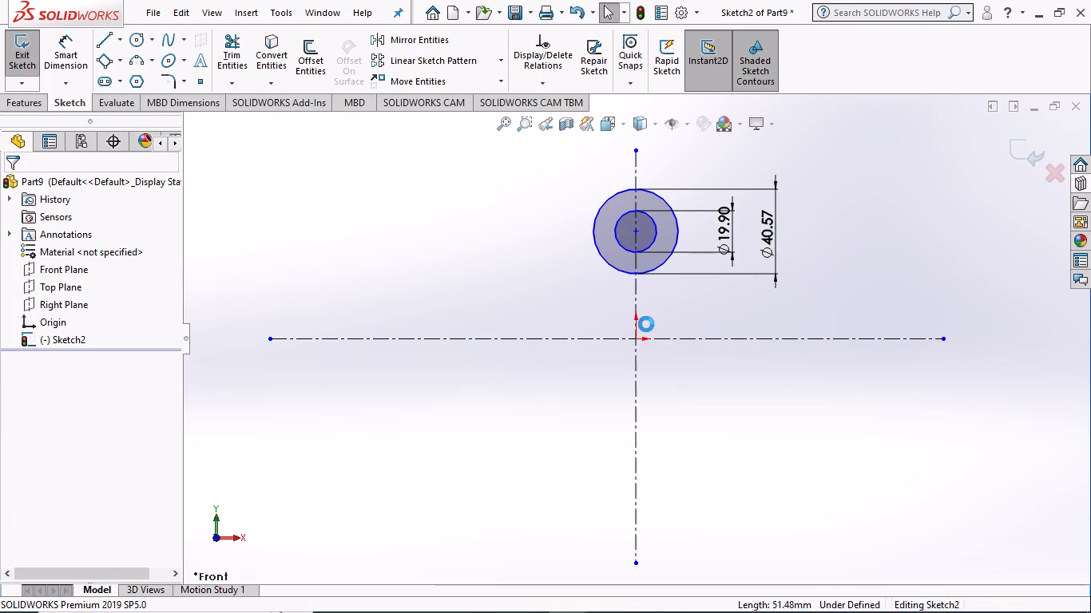
# Draw connected lines from the outer circle's right quadrant: down, about 49 mm right, down to the horizontal centerline, back to the origin, and about 20 mm up.
pyautogui.click(110, 38)
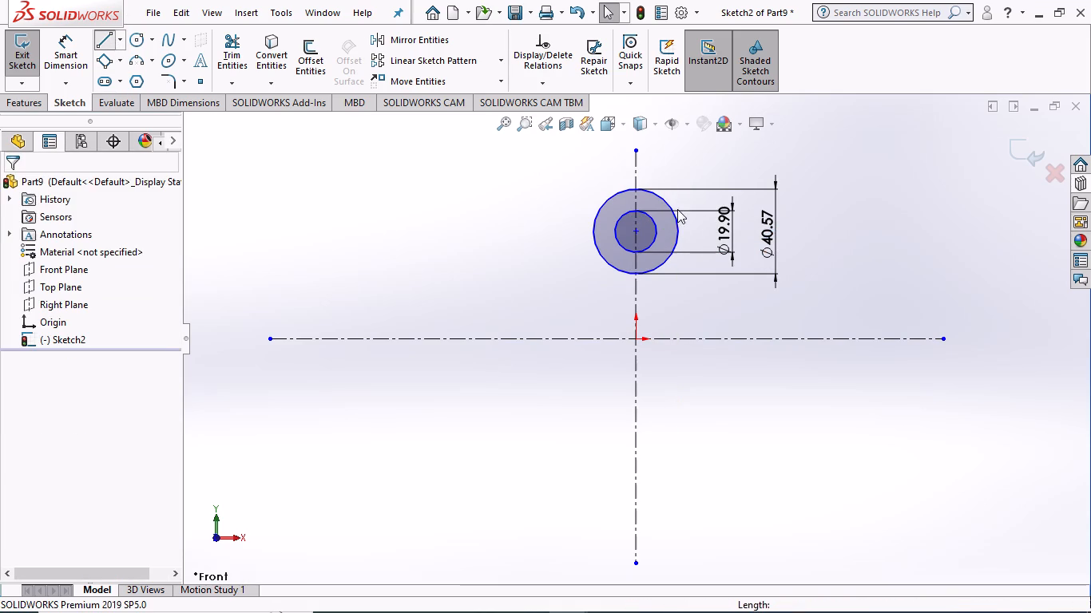
pyautogui.click(677, 231)
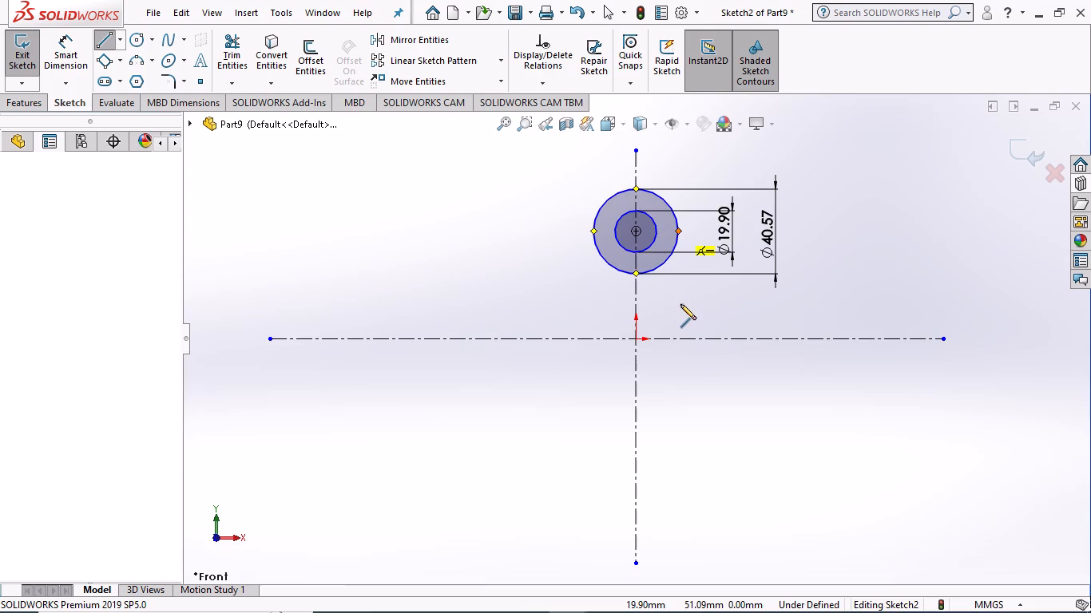
pyautogui.click(680, 319)
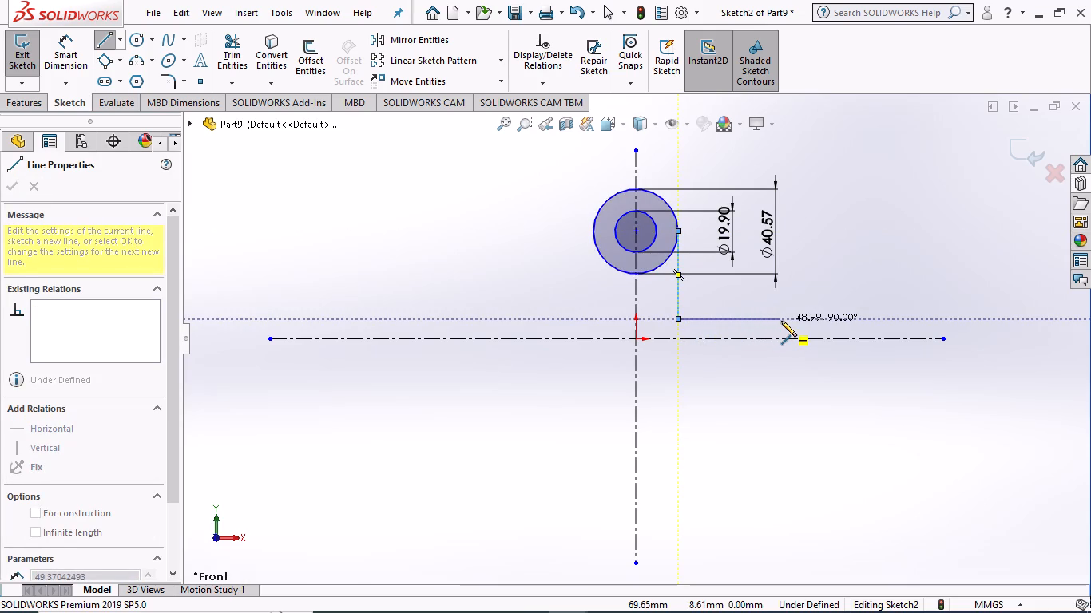
pyautogui.click(781, 321)
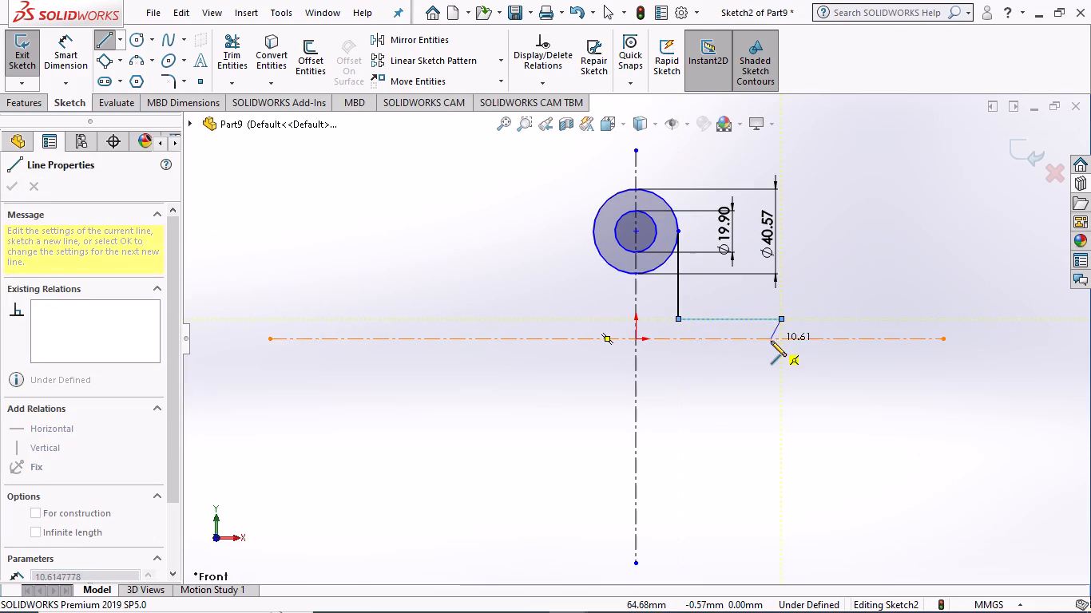
pyautogui.click(783, 341)
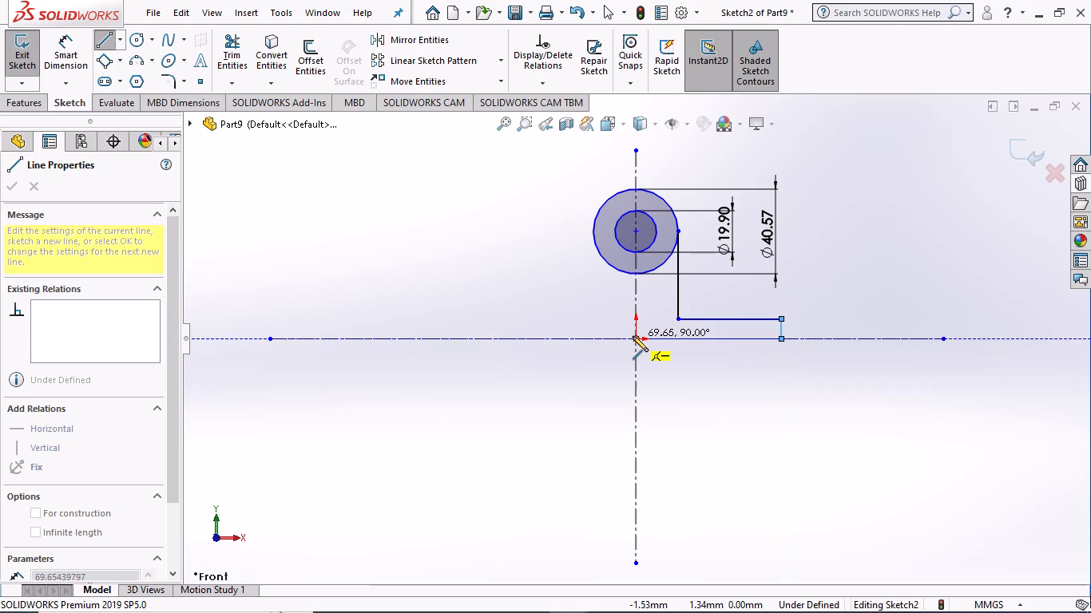
pyautogui.click(633, 336)
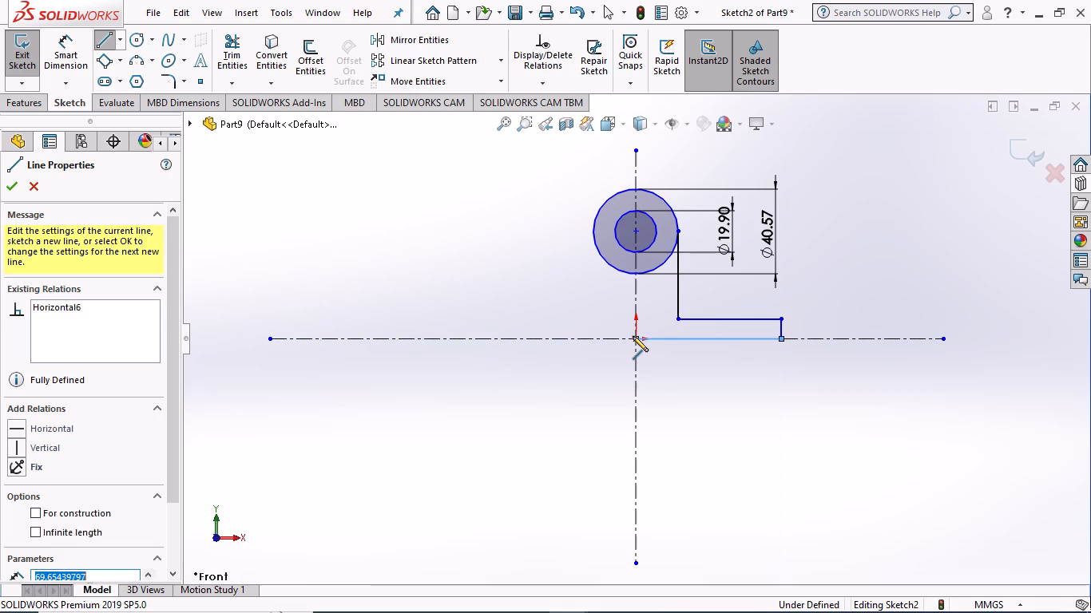
pyautogui.click(637, 296)
pyautogui.press('Escape')
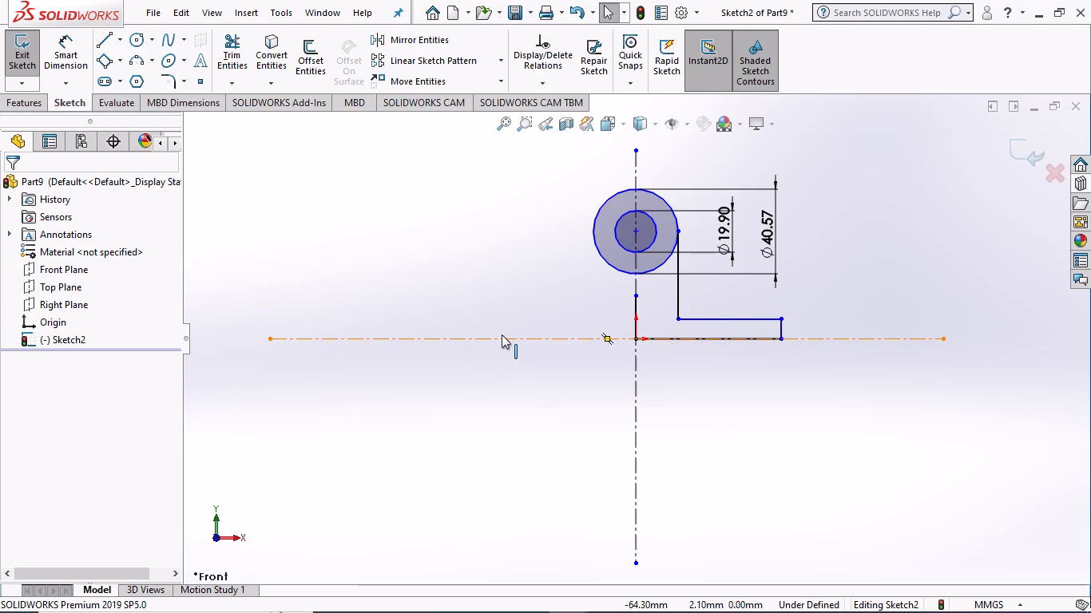
# Sketch a circle about 20.7 mm in diameter left of the vertical centerline, level with the upper end of the short line from the origin.
pyautogui.click(139, 40)
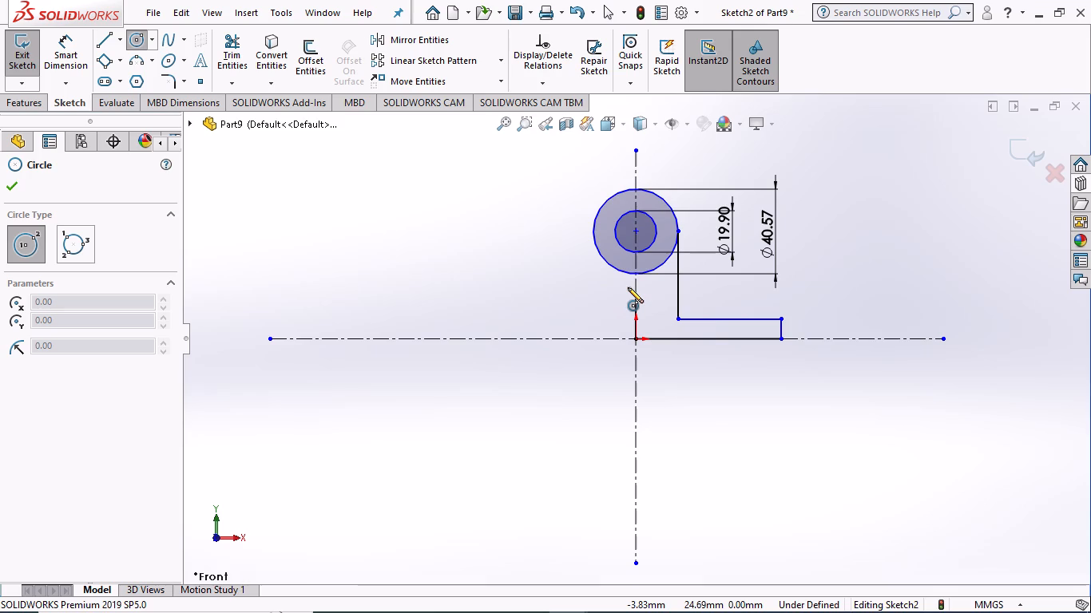
pyautogui.click(600, 292)
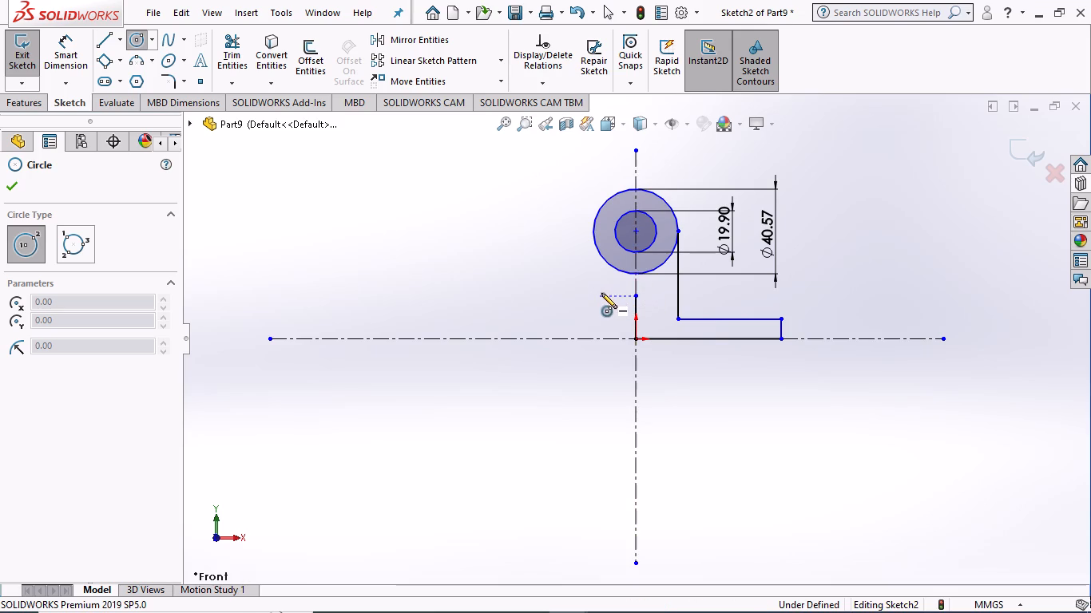
pyautogui.click(621, 299)
pyautogui.press('Escape')
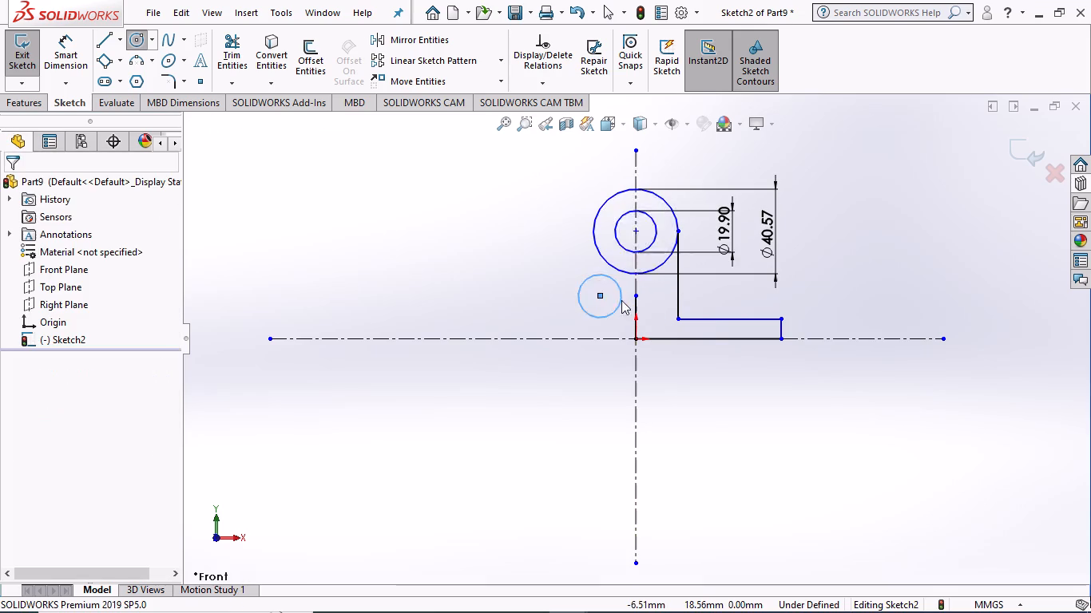
pyautogui.press('Escape')
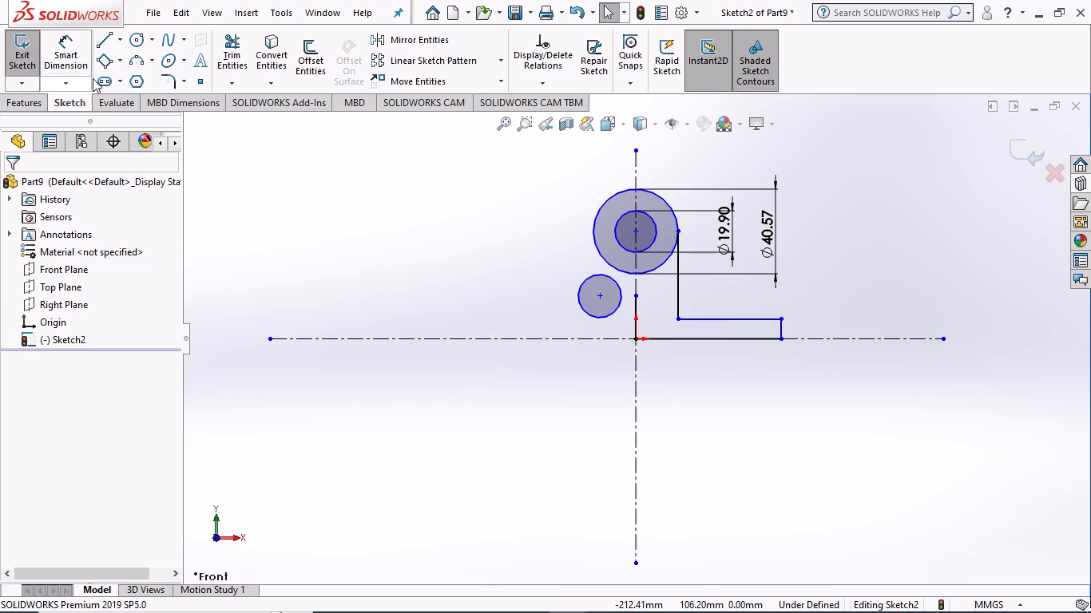
# Dimension the diameter of the small circle left of the vertical centerline as 24 mm.
pyautogui.moveTo(60, 45); pyautogui.dragTo(73, 60)
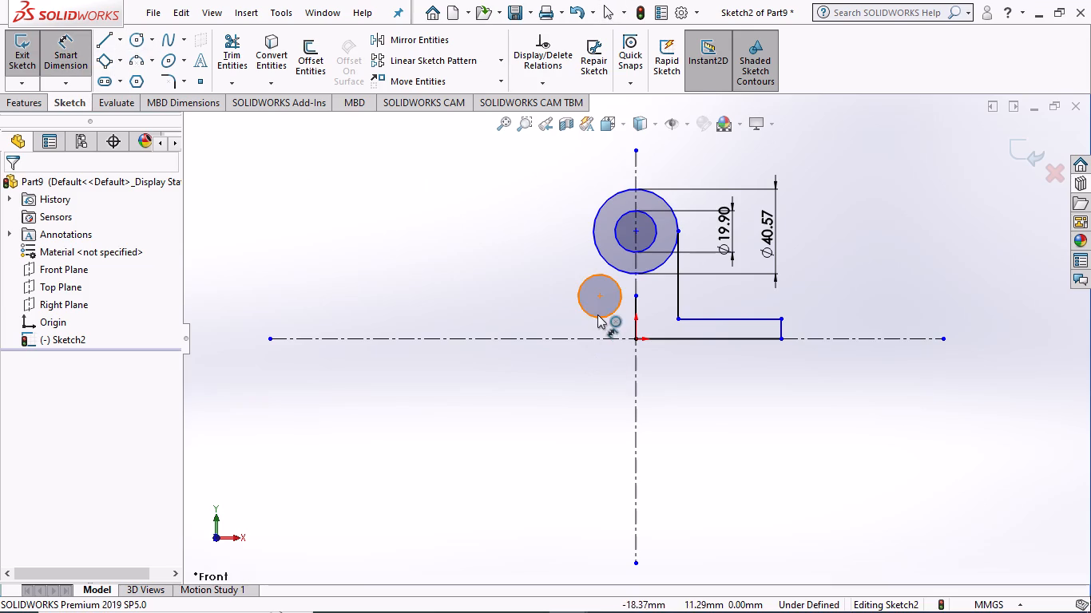
pyautogui.click(597, 314)
pyautogui.click(538, 314)
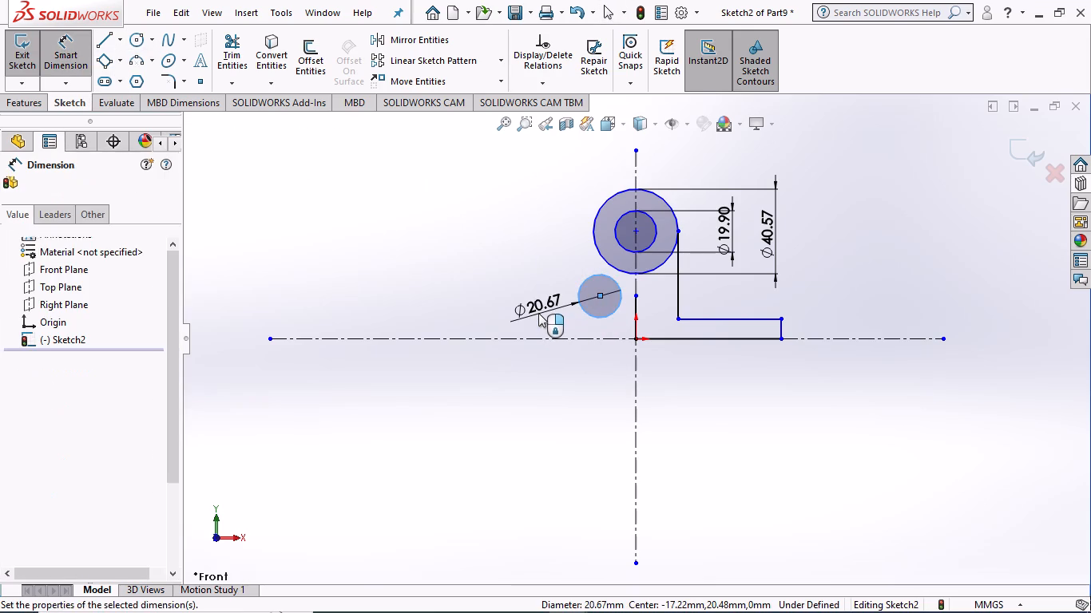
pyautogui.write('24')
pyautogui.press('Return')
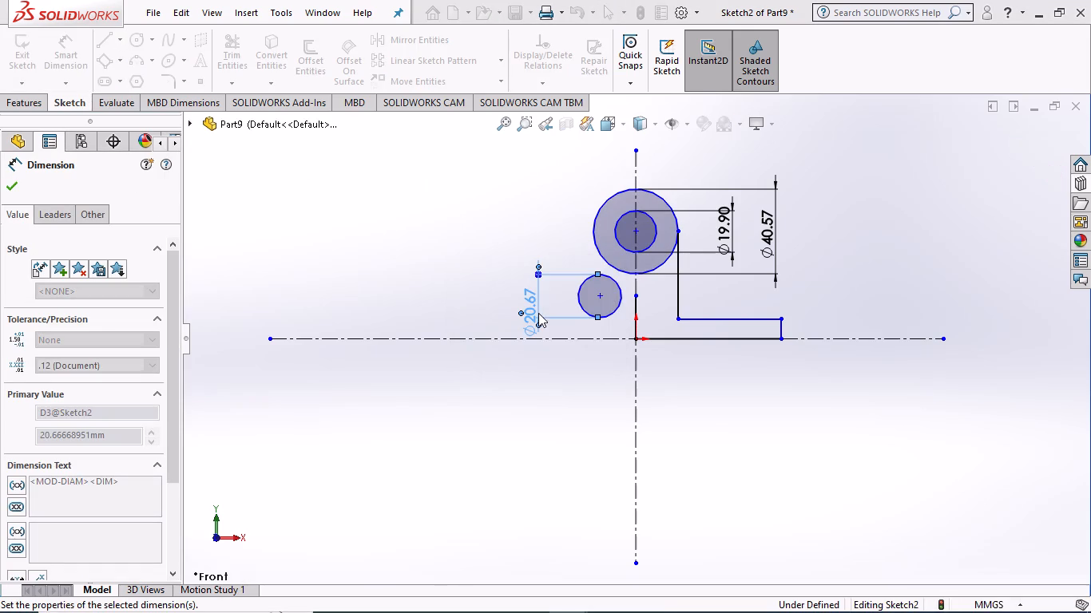
pyautogui.click(463, 275)
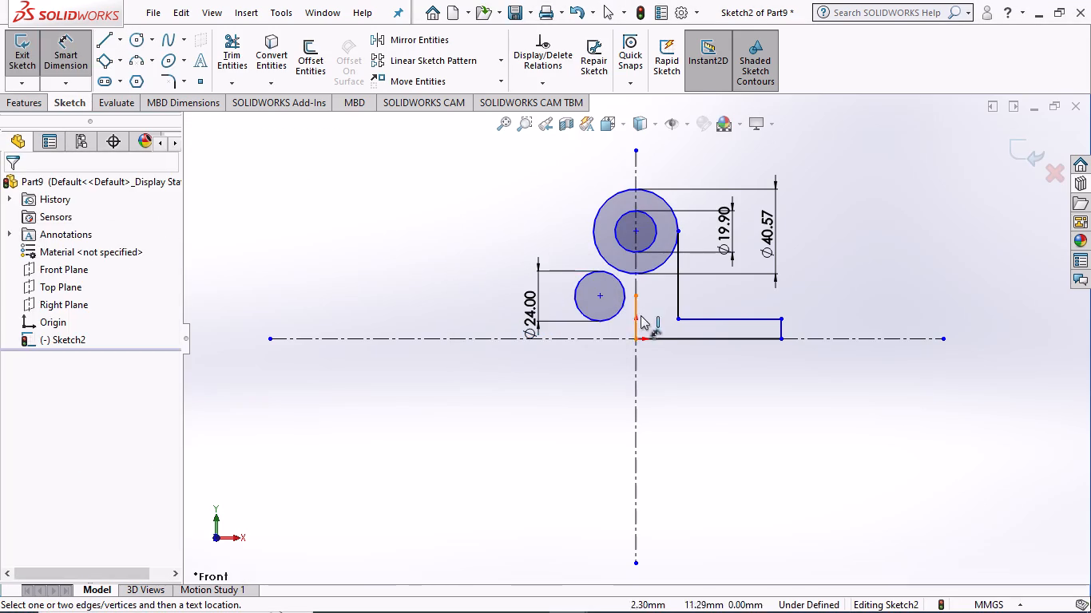
pyautogui.keyDown('ctrl'); pyautogui.click(613, 315); pyautogui.keyUp('ctrl')
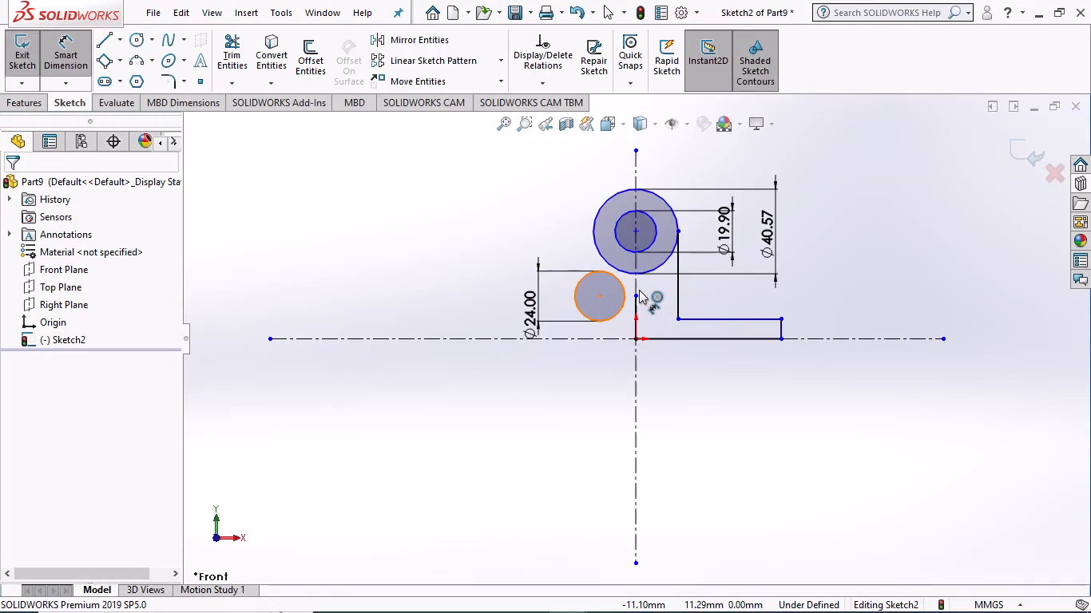
pyautogui.press('Escape')
pyautogui.press('`')
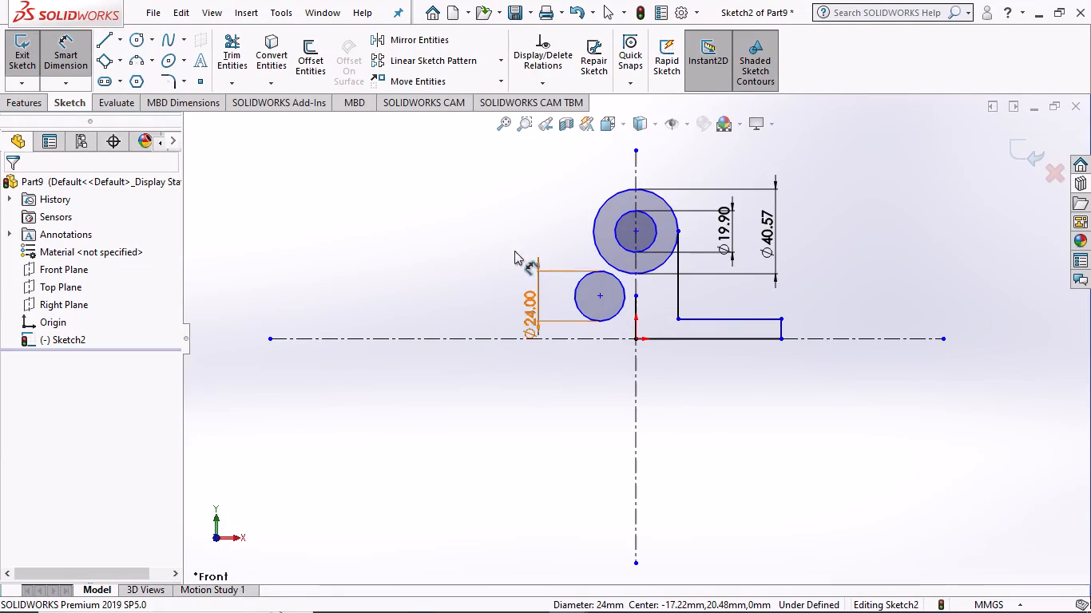
pyautogui.click(48, 57)
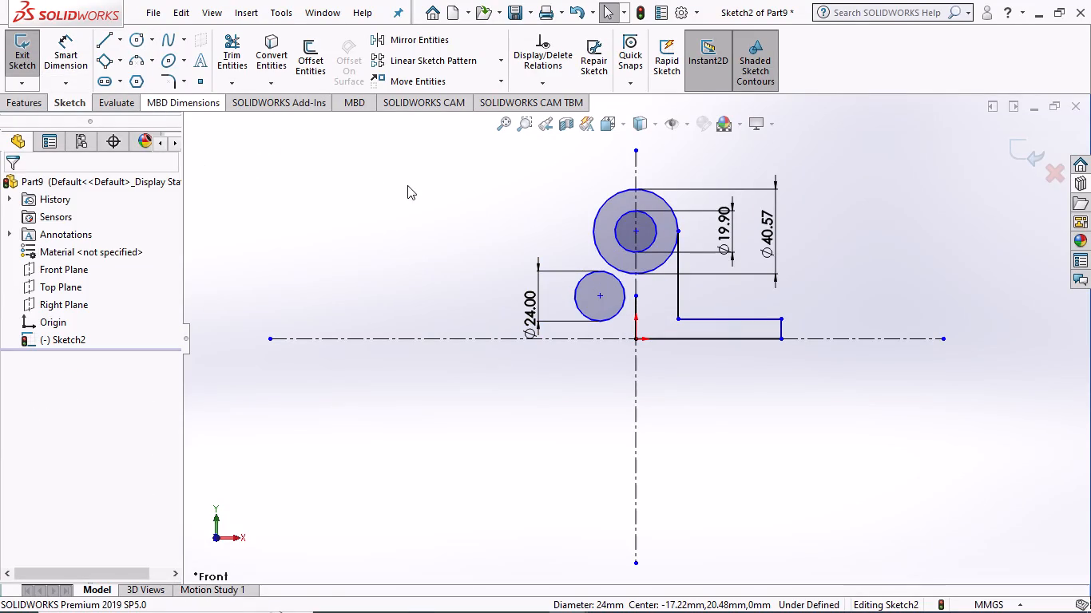
# Add a tangent relation between the 24 mm circle and the outer concentric circle.
pyautogui.keyDown('ctrl'); pyautogui.click(577, 286); pyautogui.keyUp('ctrl')
pyautogui.keyDown('ctrl'); pyautogui.click(620, 268); pyautogui.keyUp('ctrl')
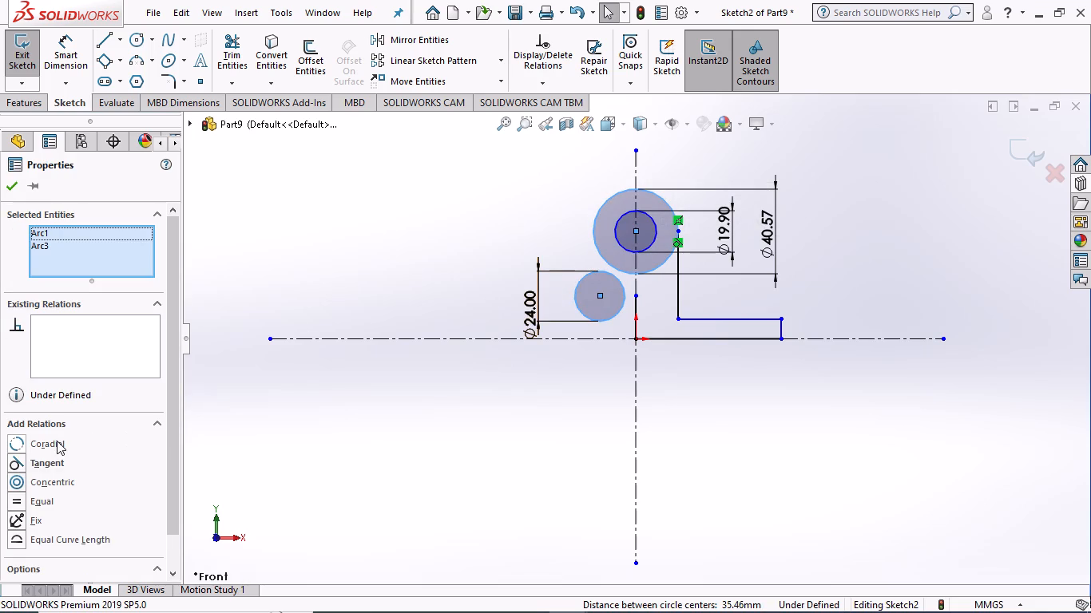
pyautogui.click(43, 457)
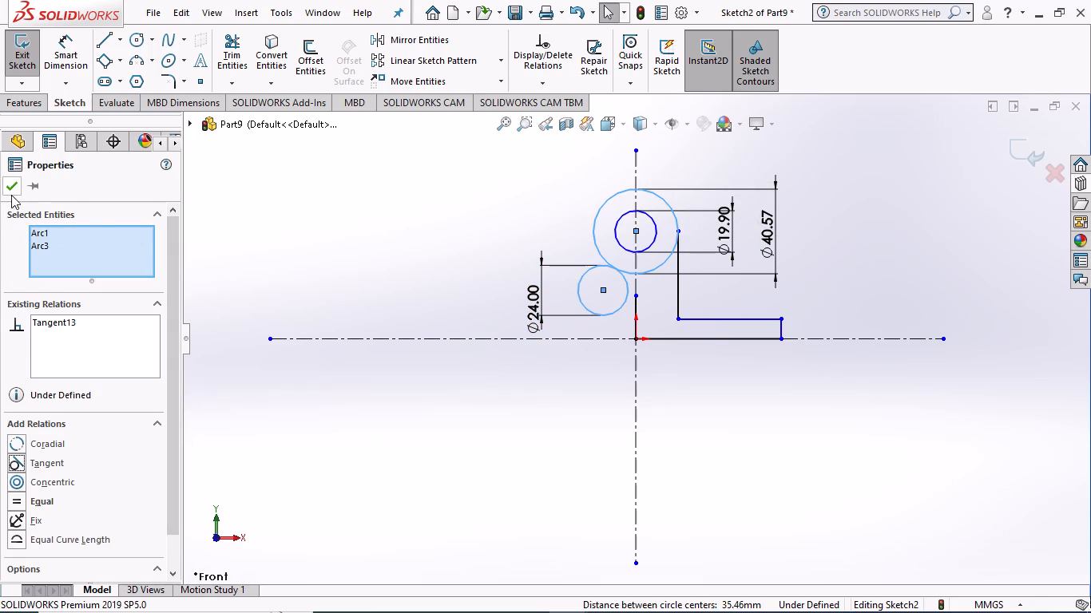
pyautogui.click(14, 188)
# Make the upper endpoint of the short vertical line from the origin coincident with the 24 mm circle.
pyautogui.keyDown('ctrl'); pyautogui.click(606, 310); pyautogui.keyUp('ctrl')
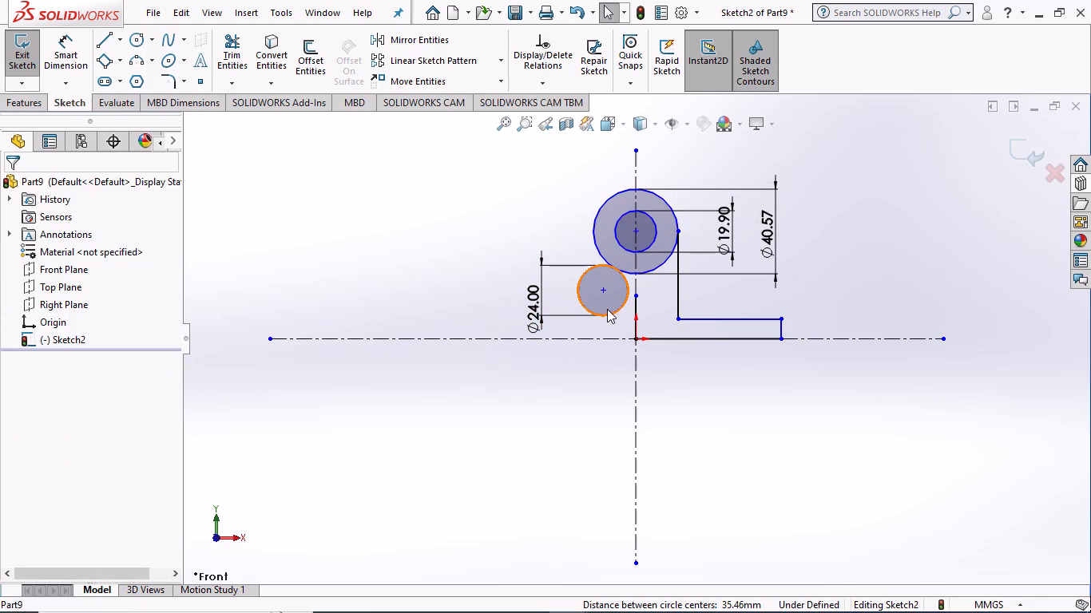
pyautogui.keyDown('ctrl'); pyautogui.click(635, 294); pyautogui.keyUp('ctrl')
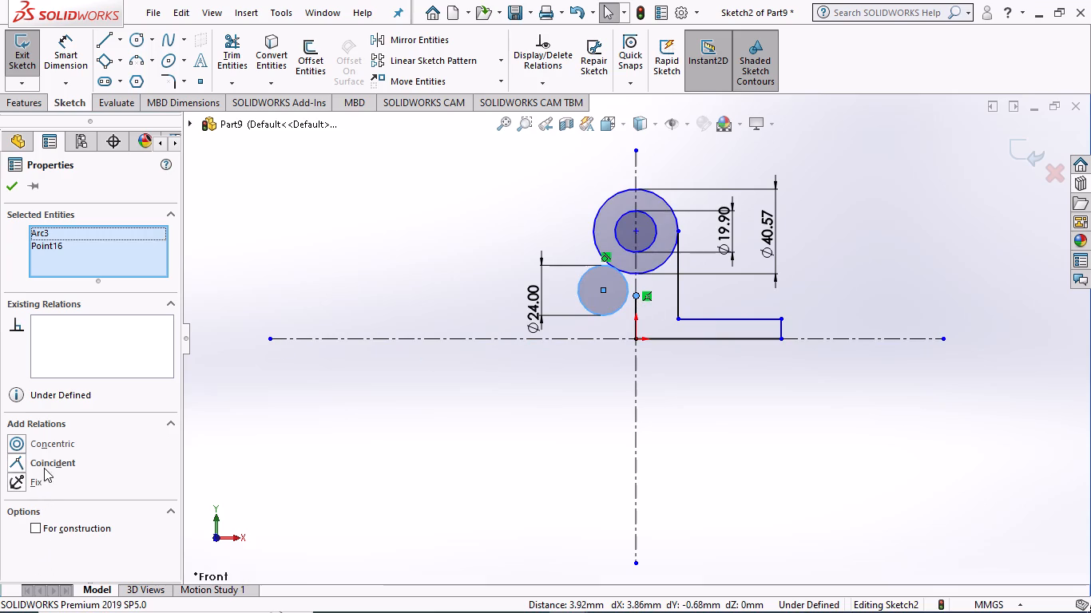
pyautogui.click(46, 463)
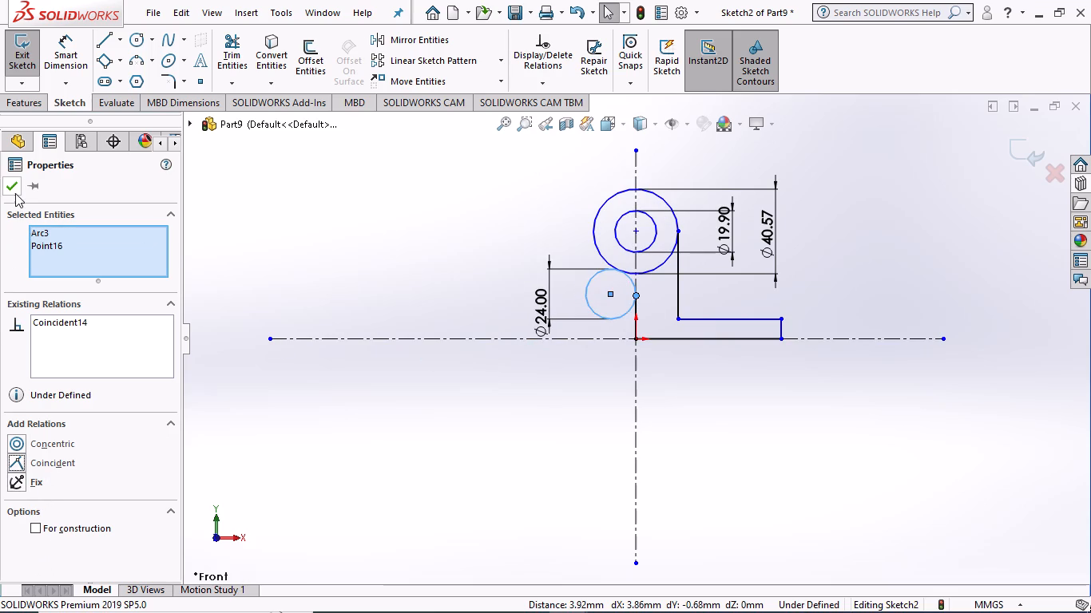
pyautogui.click(15, 193)
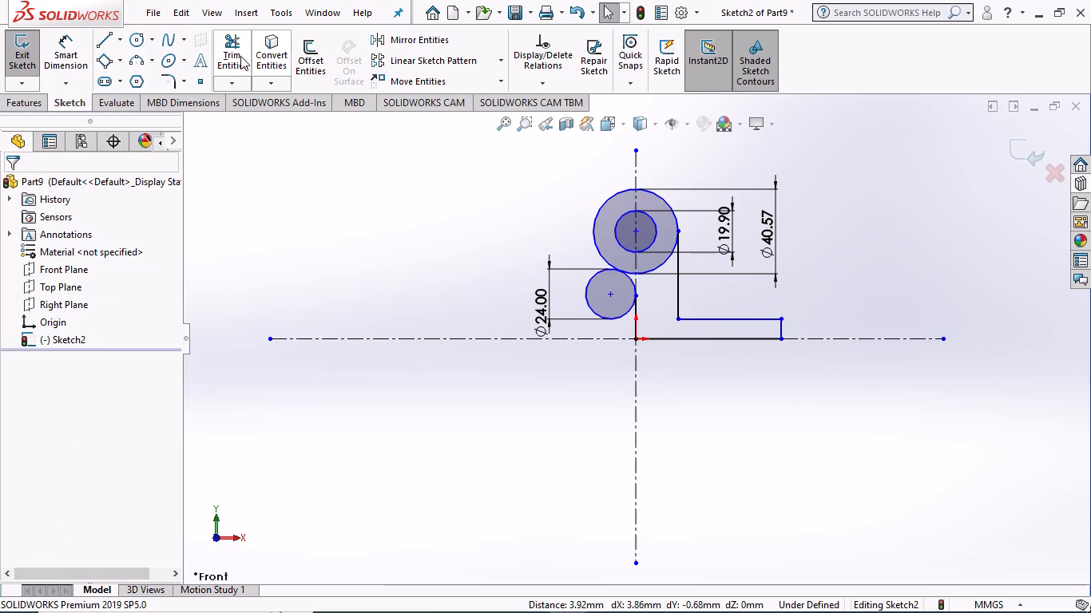
# Trim away the outer left part of the 24 mm circle, keeping the arc between the outer circle and the short vertical line.
pyautogui.click(238, 56)
pyautogui.click(589, 300)
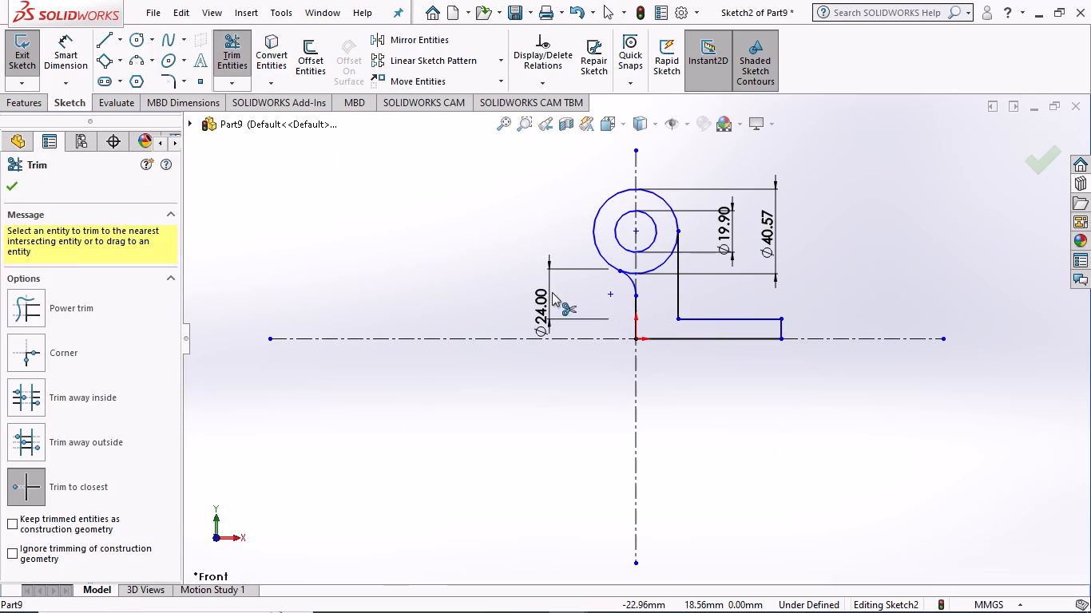
# Trim the outer circle's lower arc between the tall vertical line and the small tangent arc, leaving one closed bracket outline.
pyautogui.click(6, 182)
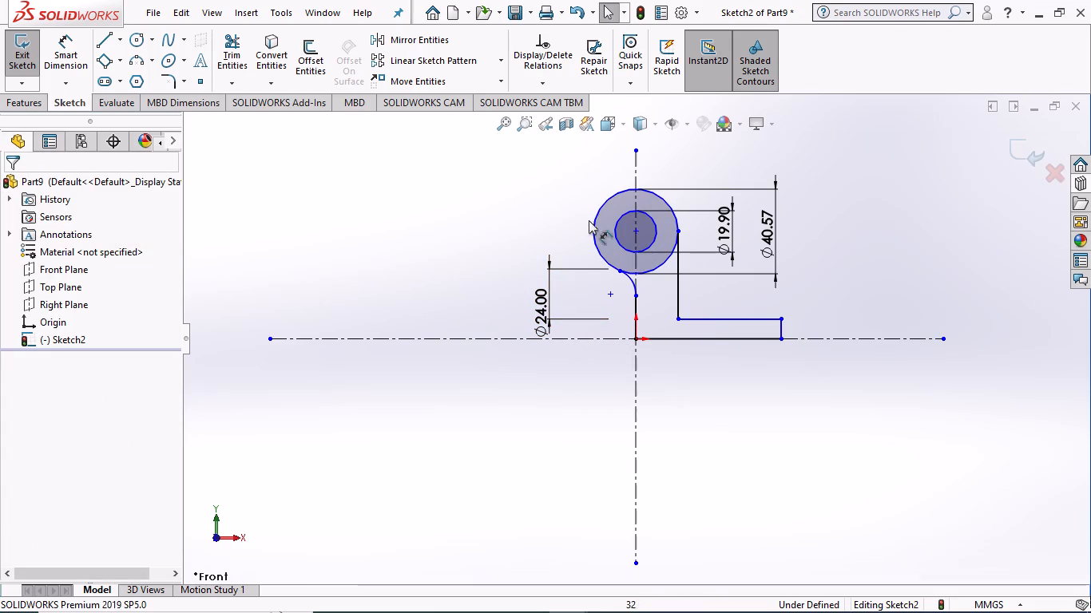
pyautogui.click(226, 42)
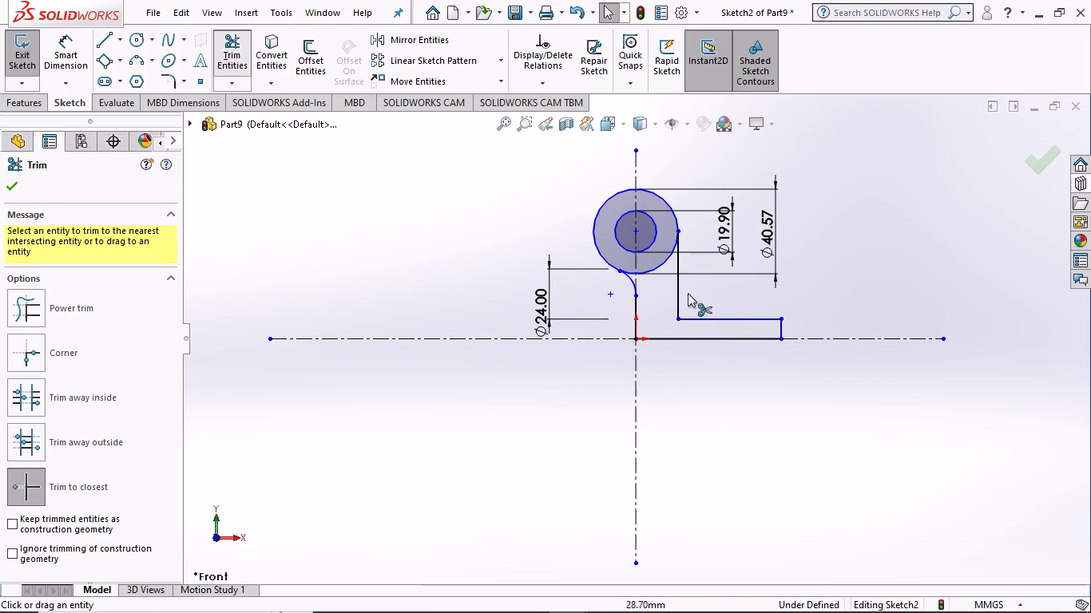
pyautogui.click(651, 269)
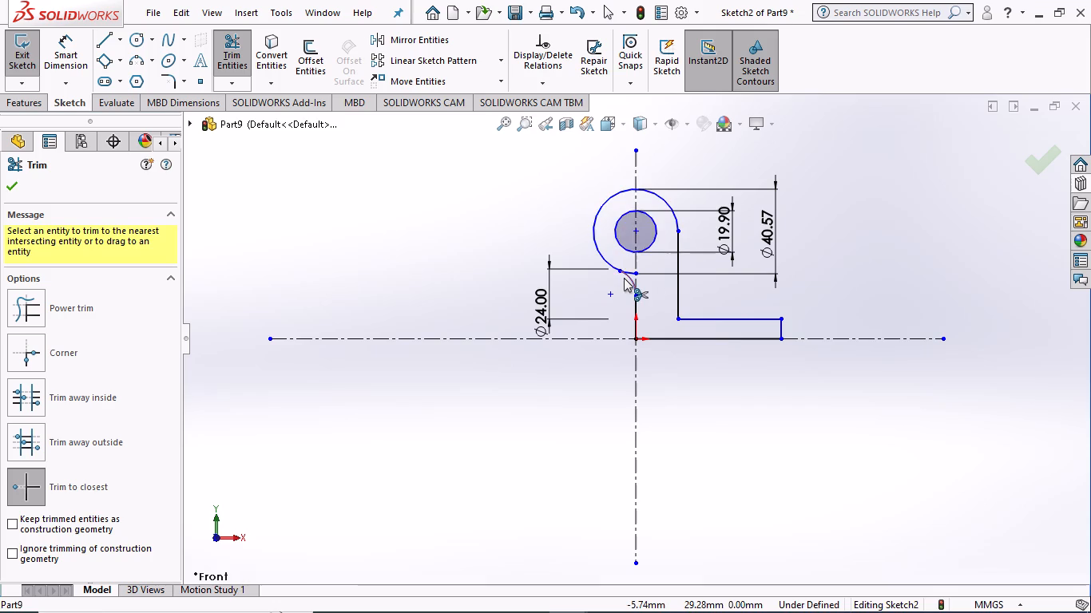
pyautogui.scroll(-6, 624, 278)
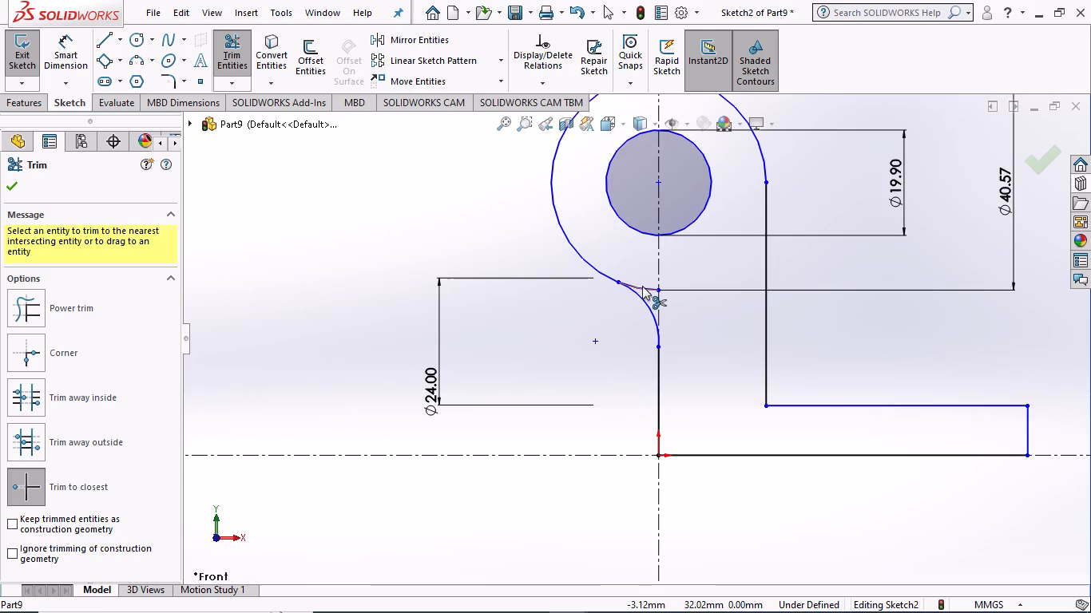
pyautogui.click(642, 286)
pyautogui.scroll(5, 587, 309)
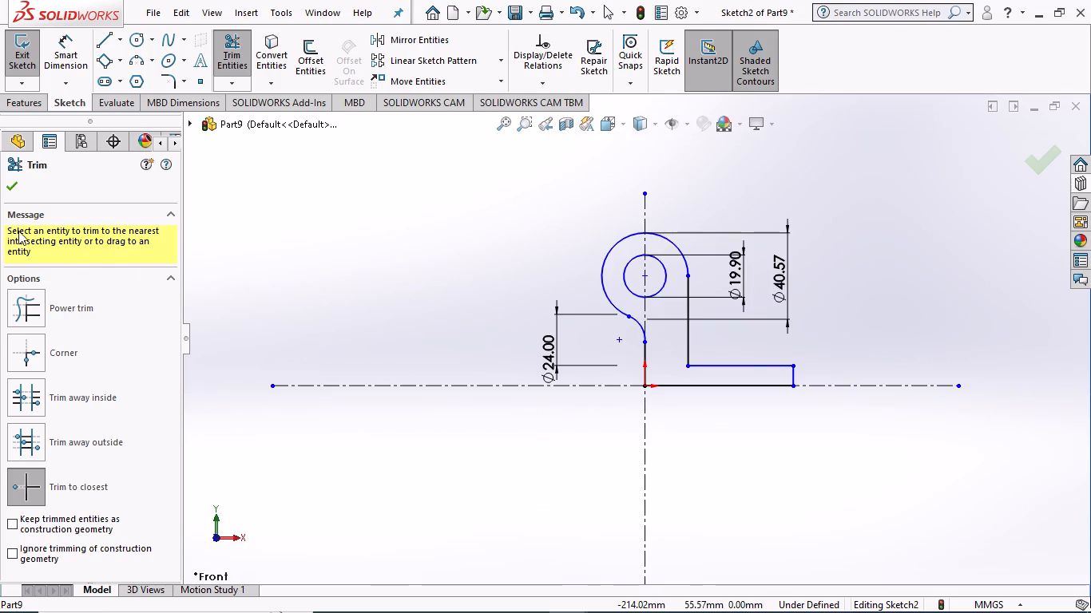
pyautogui.click(10, 179)
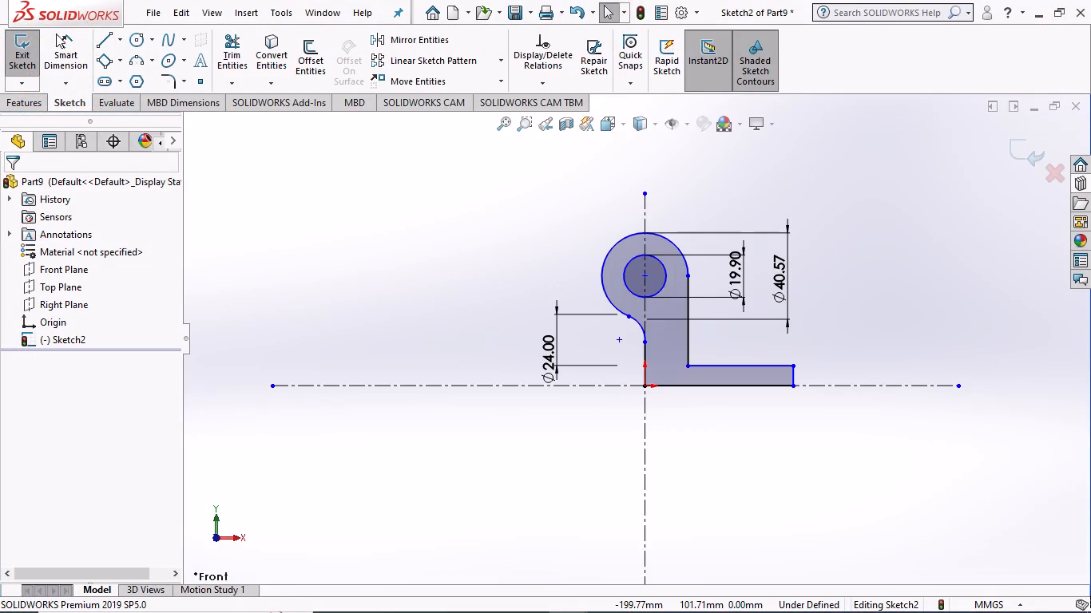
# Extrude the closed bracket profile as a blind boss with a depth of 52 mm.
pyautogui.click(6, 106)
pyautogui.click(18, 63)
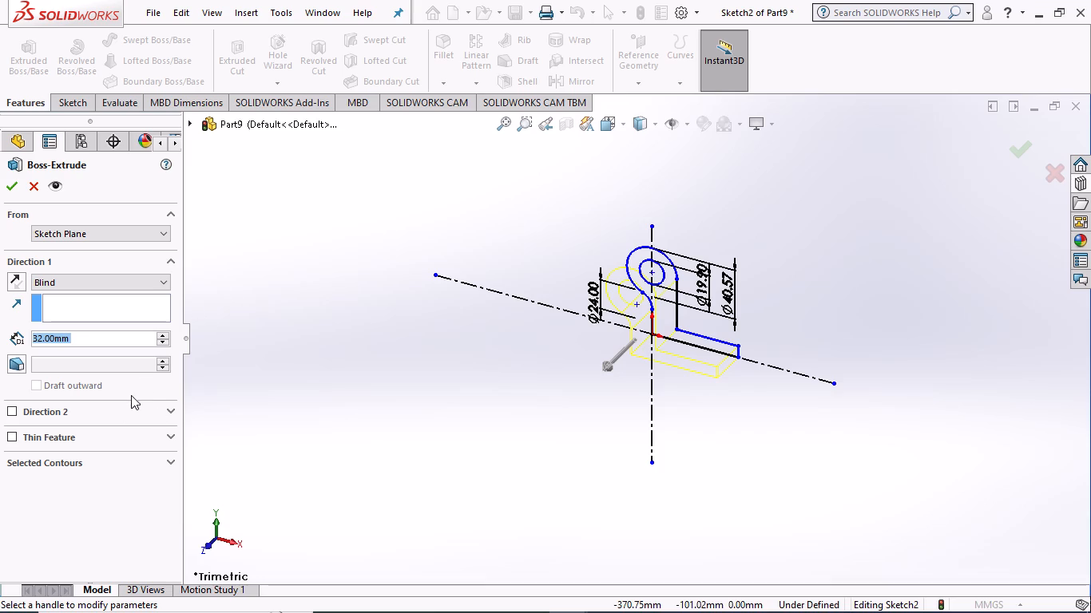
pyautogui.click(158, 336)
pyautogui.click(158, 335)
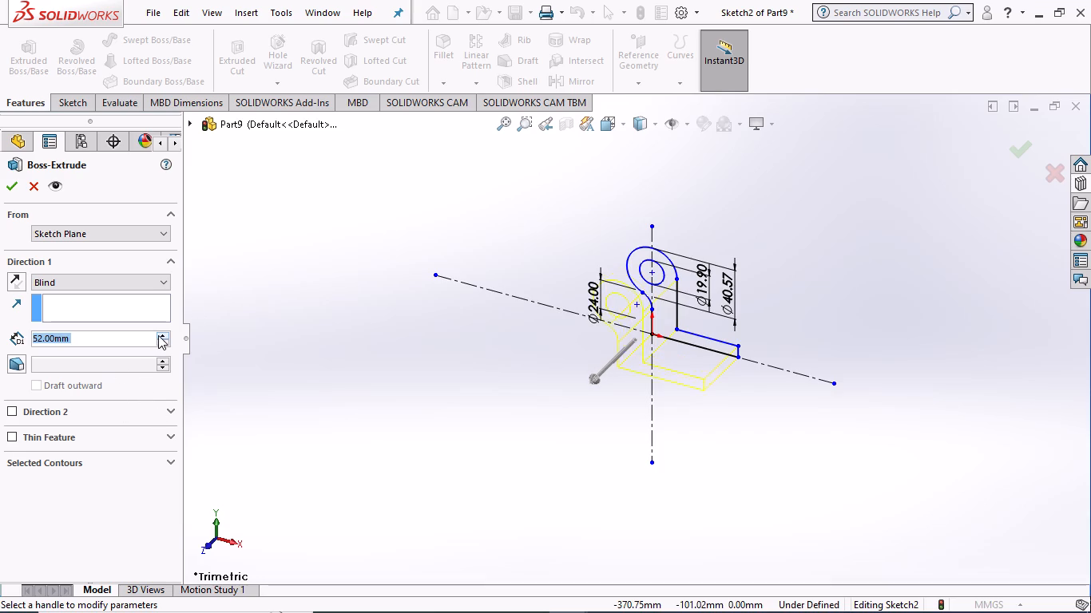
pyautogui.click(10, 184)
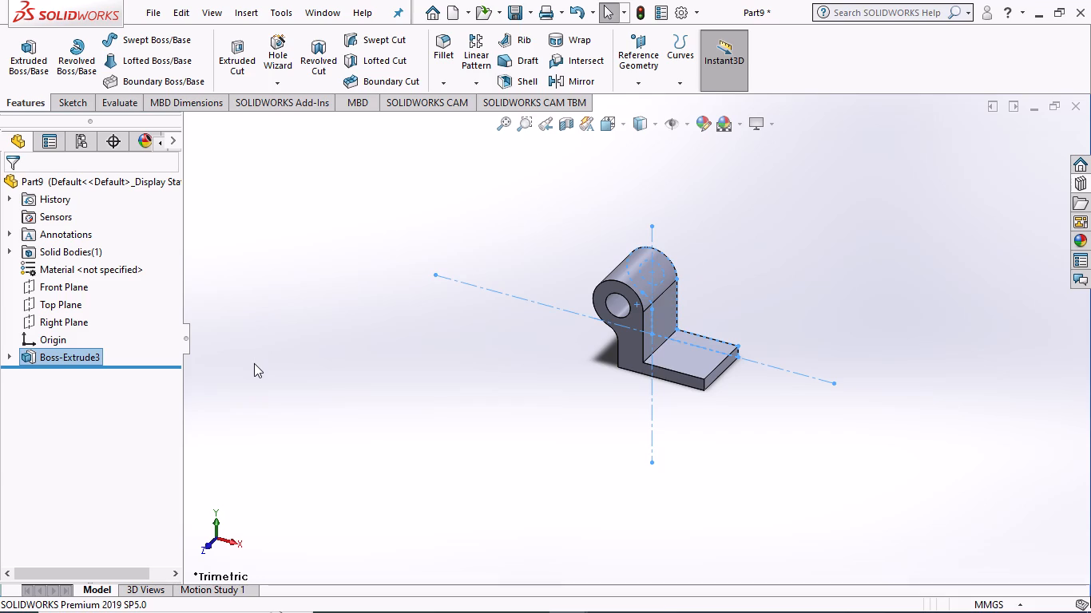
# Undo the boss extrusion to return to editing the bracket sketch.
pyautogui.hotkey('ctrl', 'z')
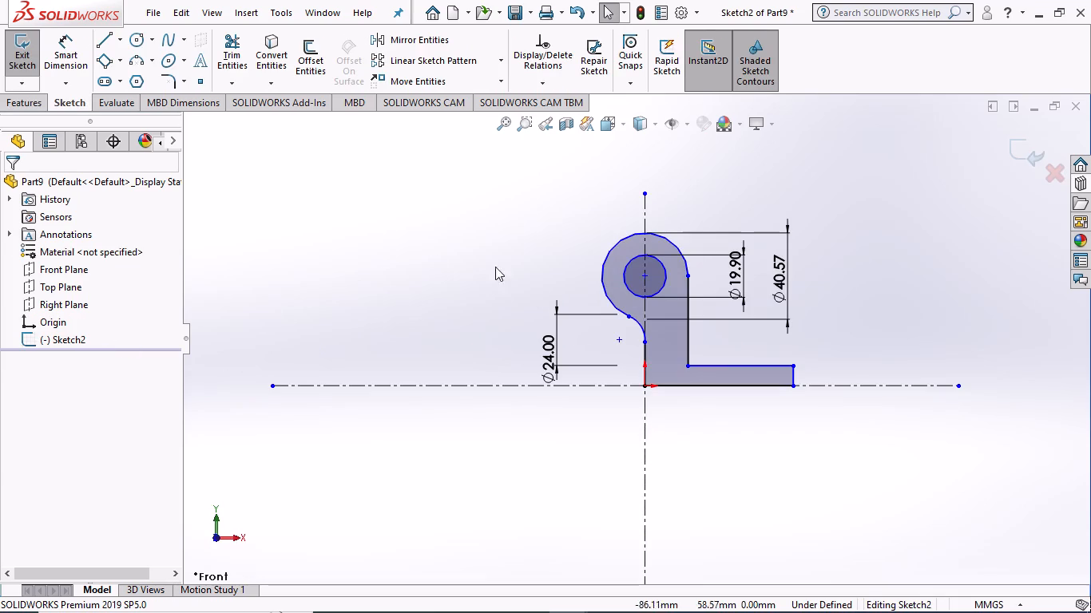
# Sketch a diagonal line about 94 mm long from the base's upper outer corner, touching the outer arc and ending just past it.
pyautogui.scroll(-4, 834, 364)
pyautogui.scroll(4, 831, 362)
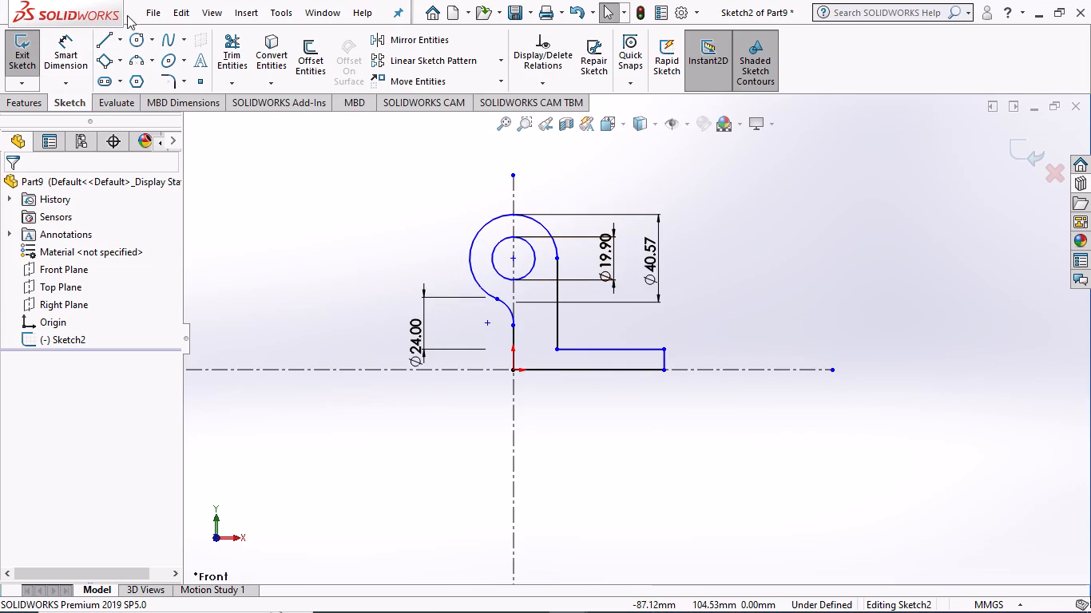
pyautogui.click(96, 39)
pyautogui.scroll(-3, 524, 210)
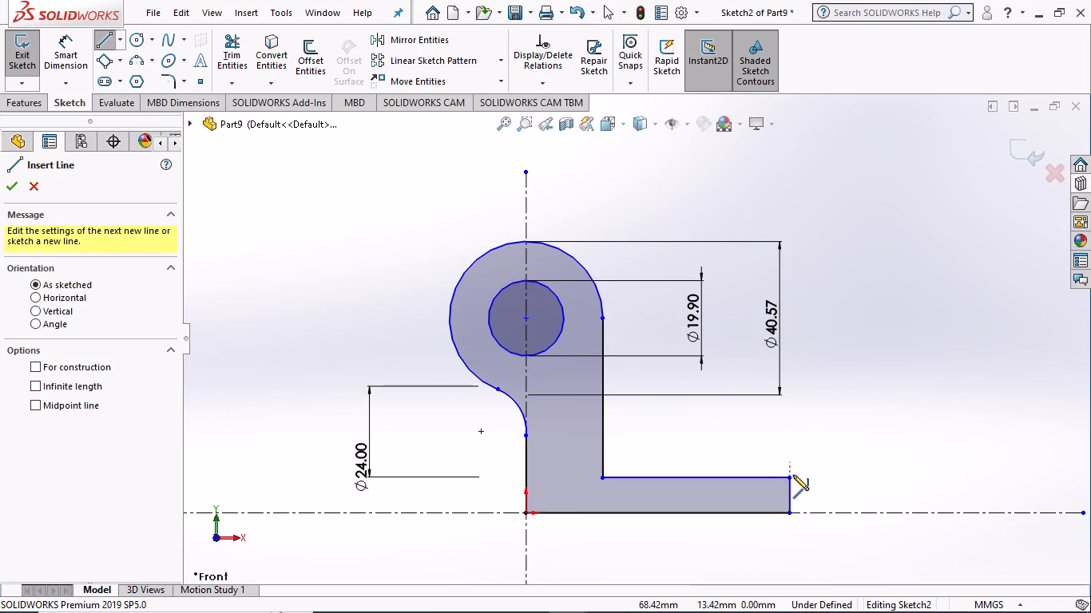
pyautogui.click(788, 477)
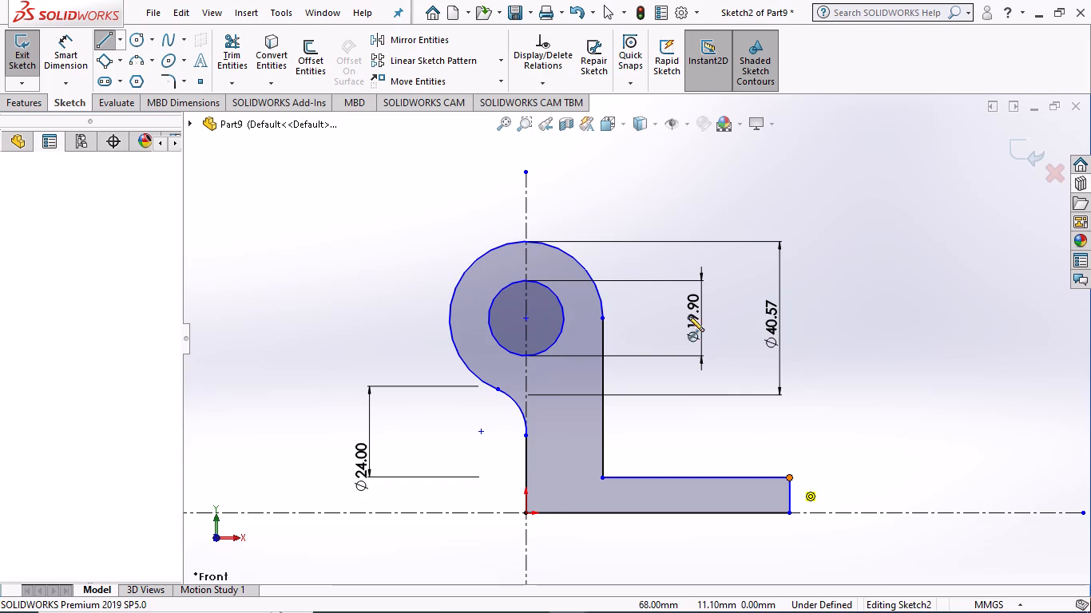
pyautogui.click(544, 220)
pyautogui.press('Escape')
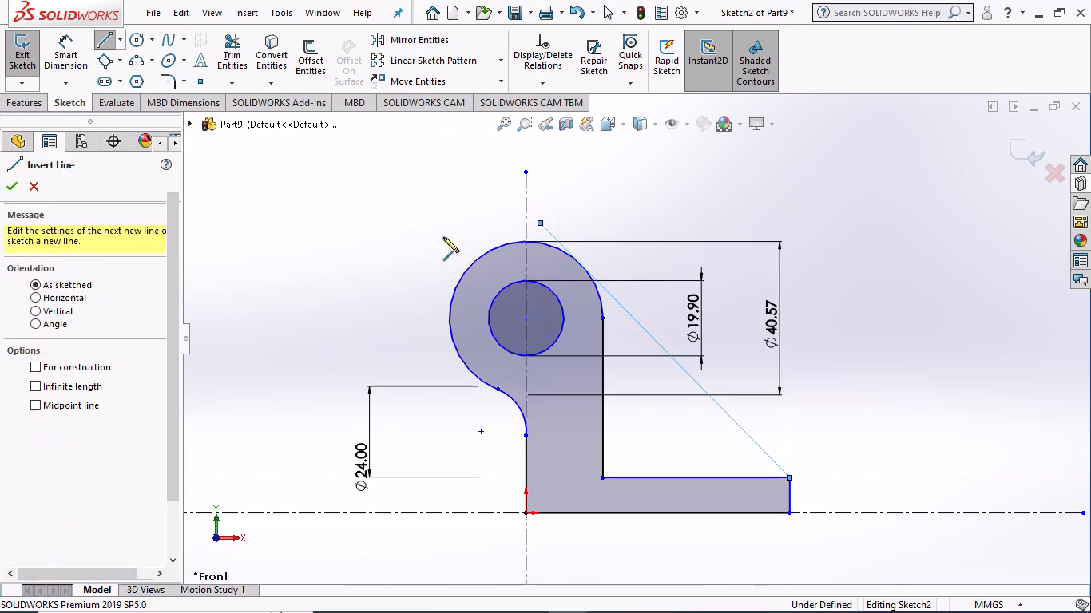
pyautogui.press('Escape')
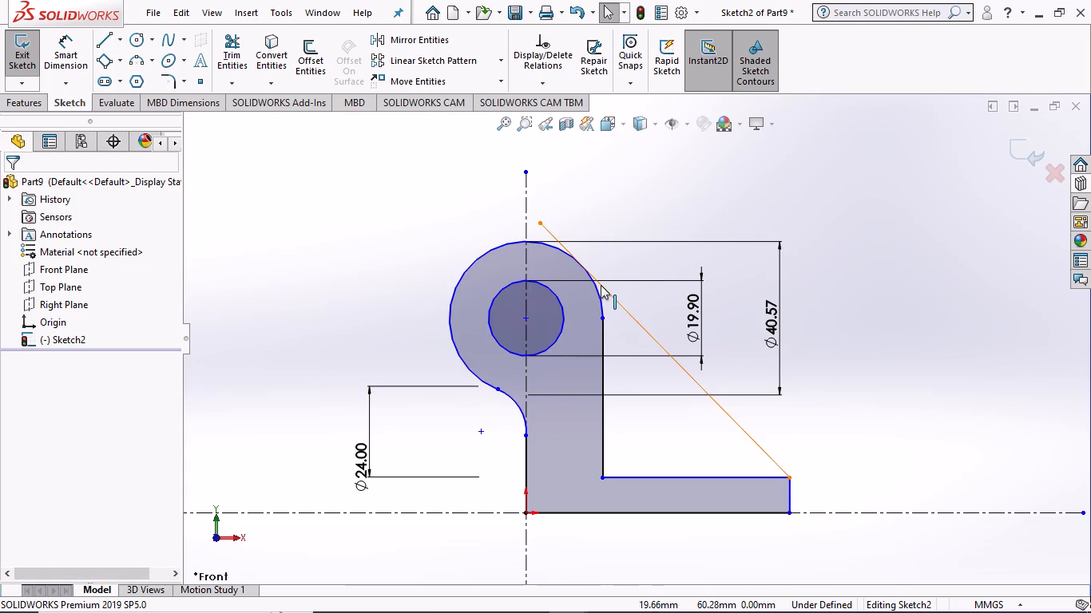
# Apply a tangent relation between the diagonal line and the outer arc.
pyautogui.keyDown('ctrl'); pyautogui.click(601, 286); pyautogui.keyUp('ctrl')
pyautogui.keyDown('ctrl'); pyautogui.click(595, 294); pyautogui.keyUp('ctrl')
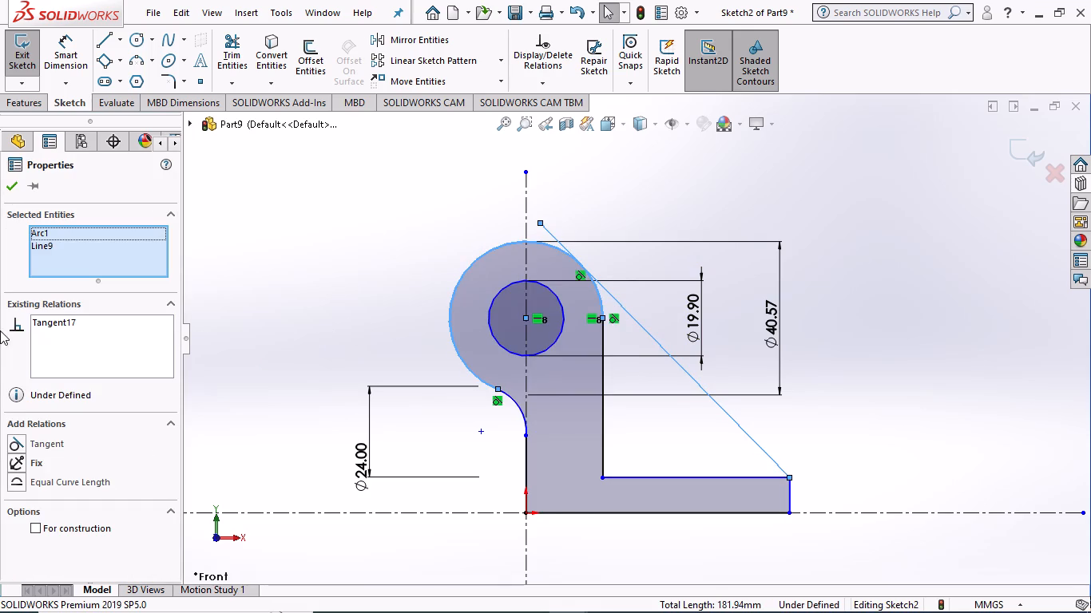
pyautogui.click(34, 442)
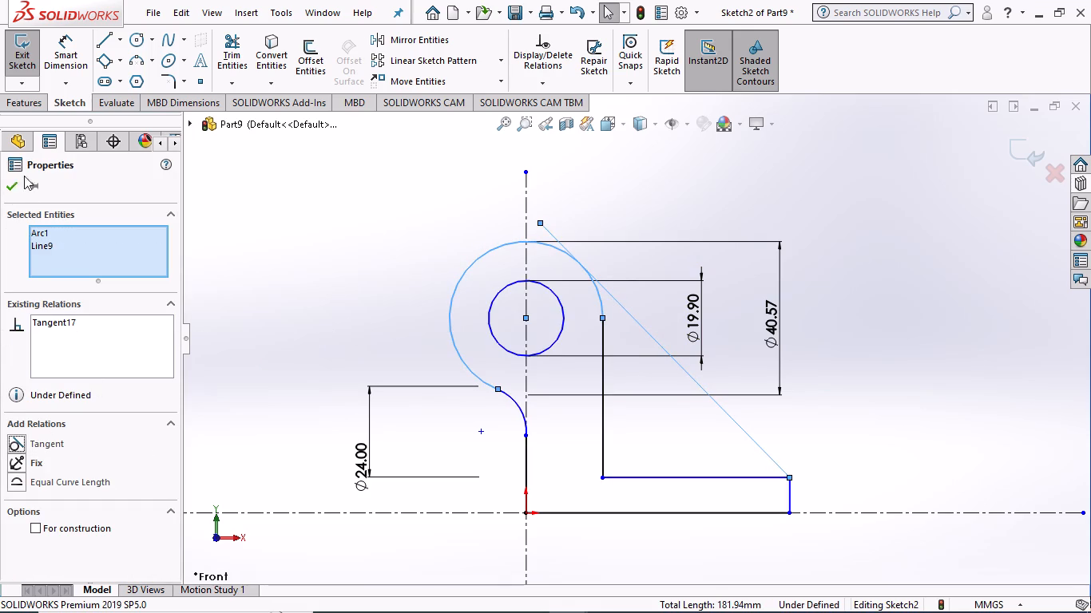
pyautogui.click(4, 185)
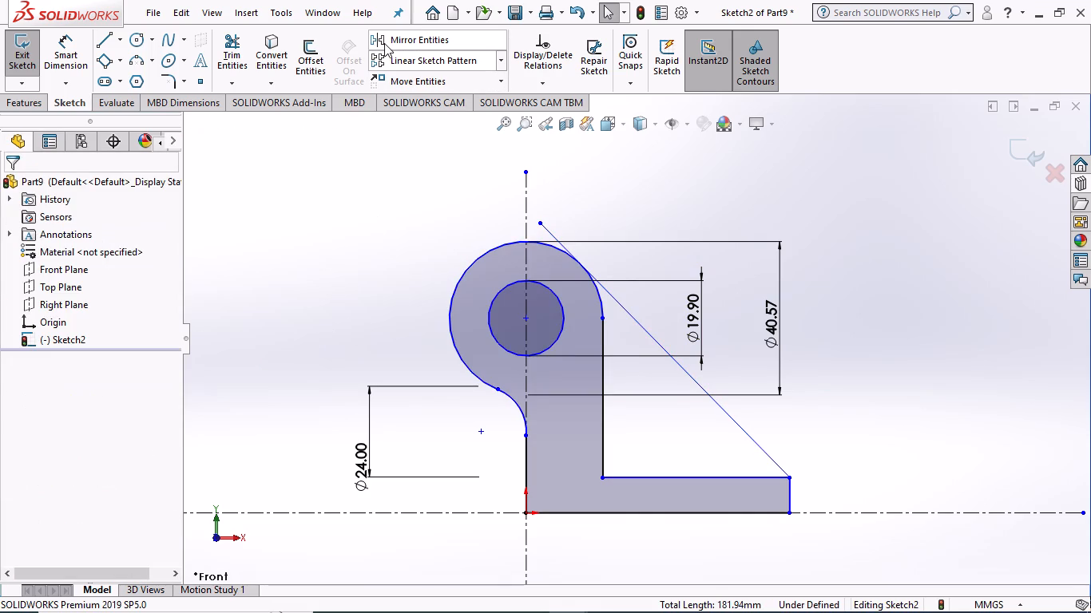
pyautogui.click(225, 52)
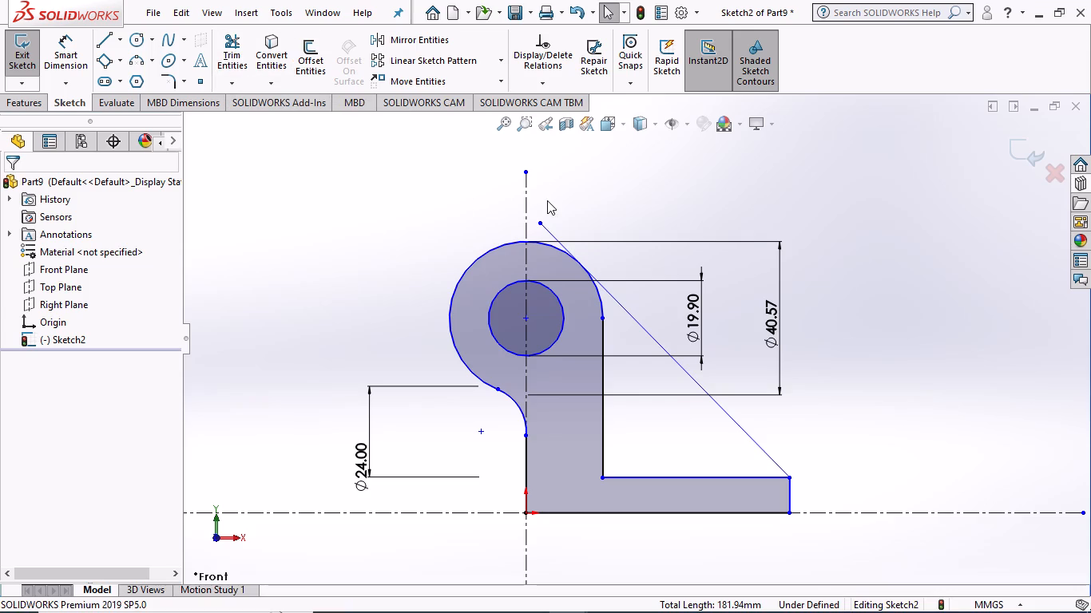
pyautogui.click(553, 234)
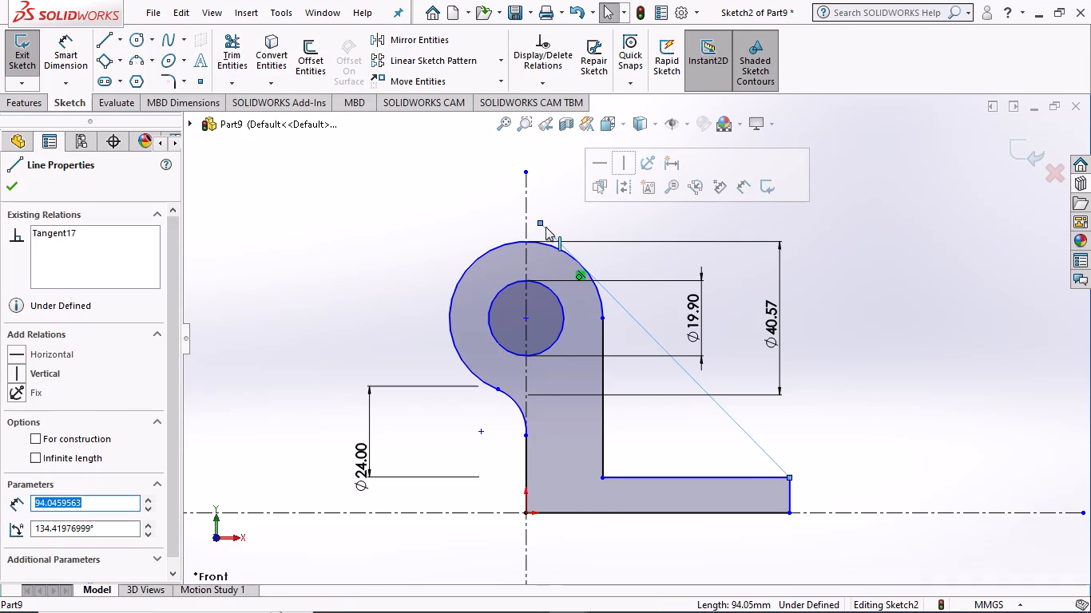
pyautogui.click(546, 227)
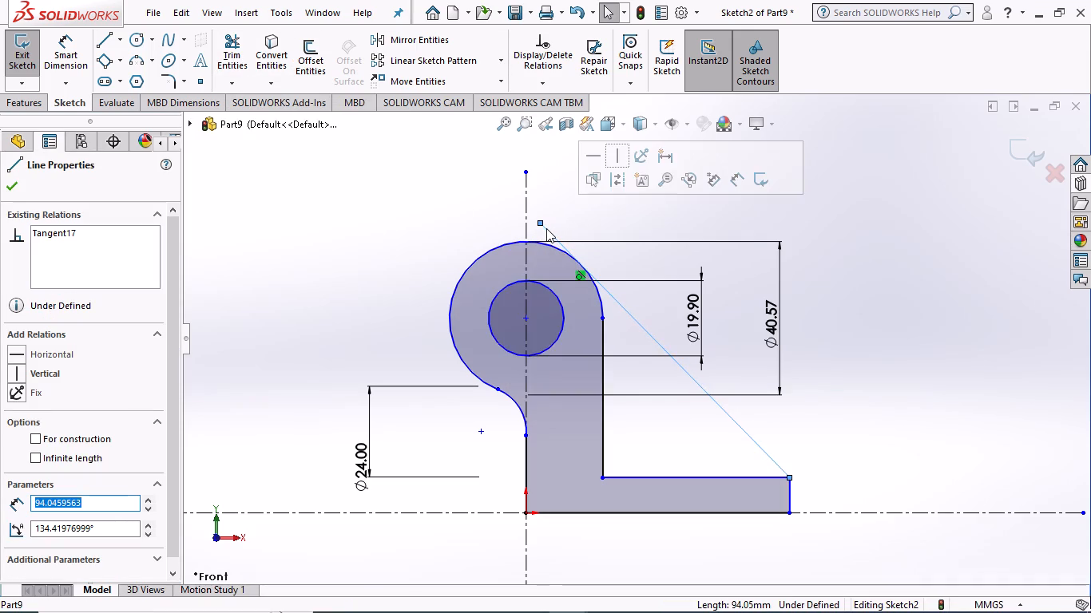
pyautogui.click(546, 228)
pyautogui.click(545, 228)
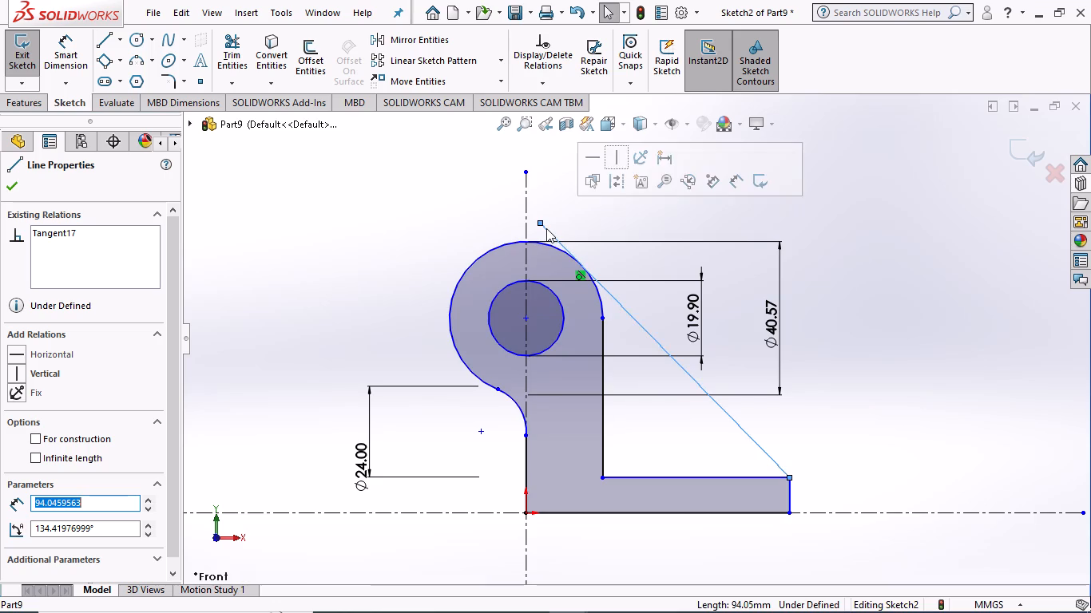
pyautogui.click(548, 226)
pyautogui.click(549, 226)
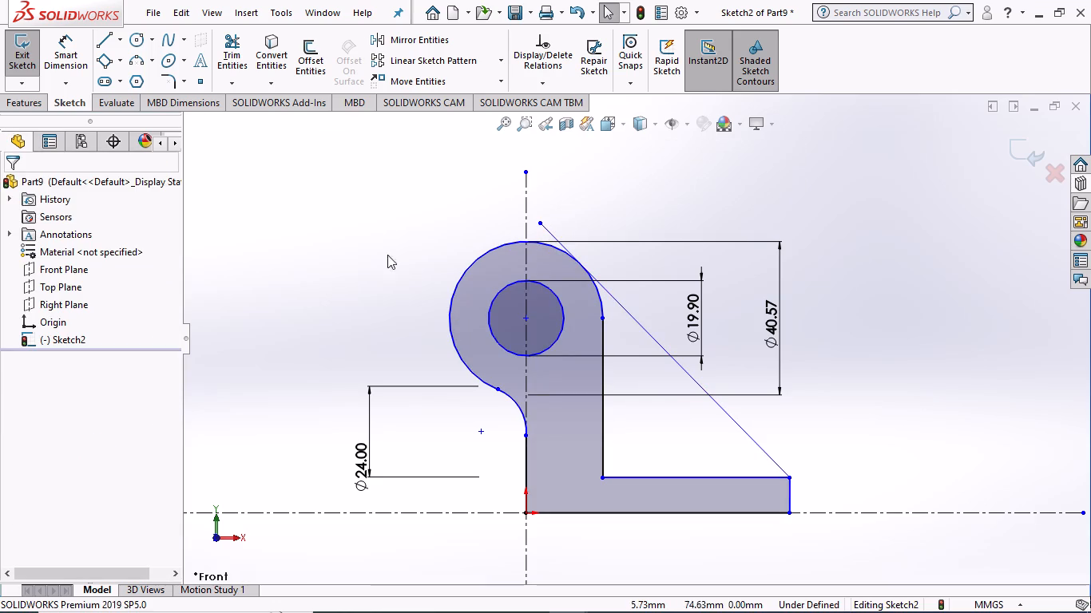
# Trim the upper end of the diagonal line that extends beyond its tangent point on the outer arc.
pyautogui.click(233, 57)
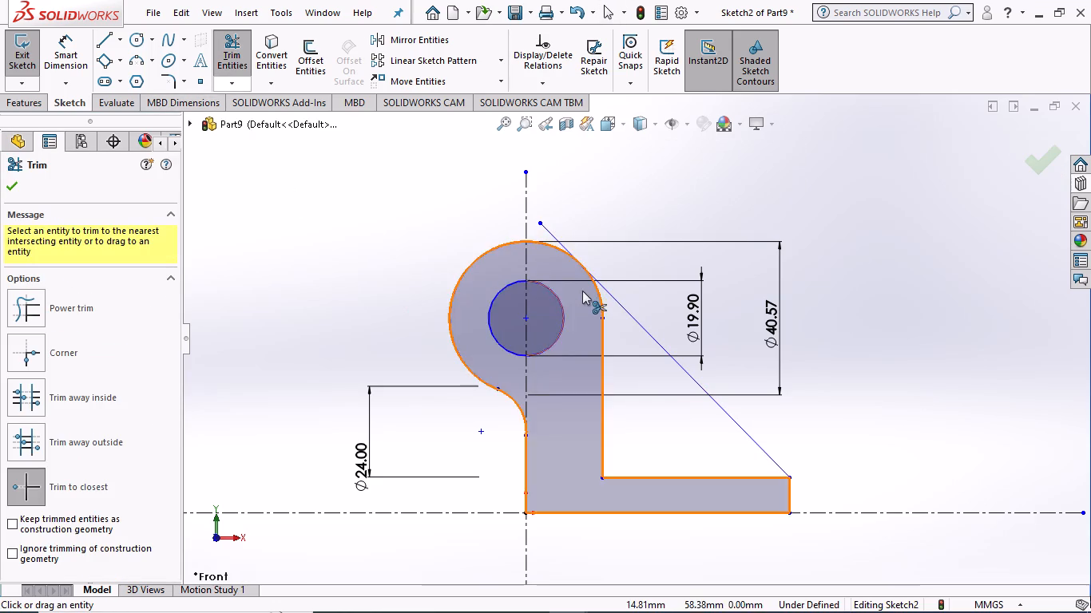
pyautogui.scroll(-6, 582, 288)
pyautogui.click(533, 186)
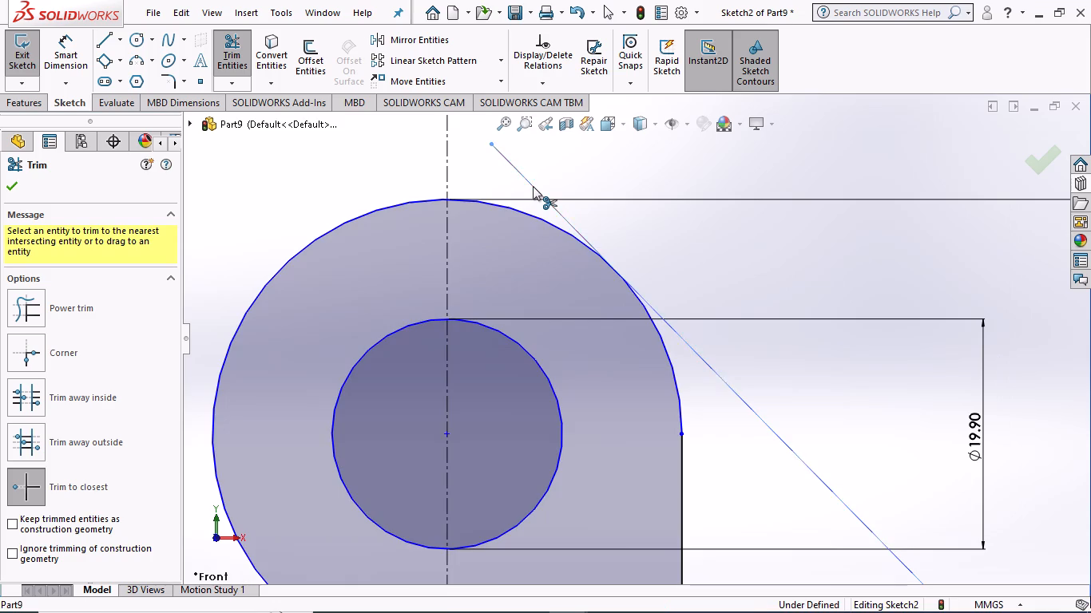
pyautogui.scroll(9, 630, 302)
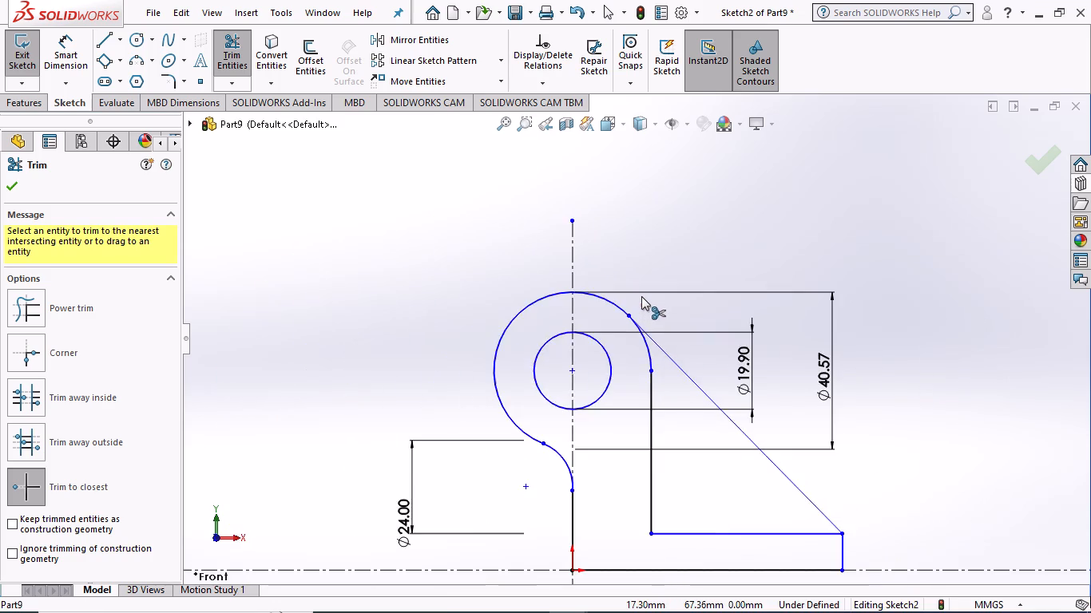
pyautogui.scroll(4, 635, 310)
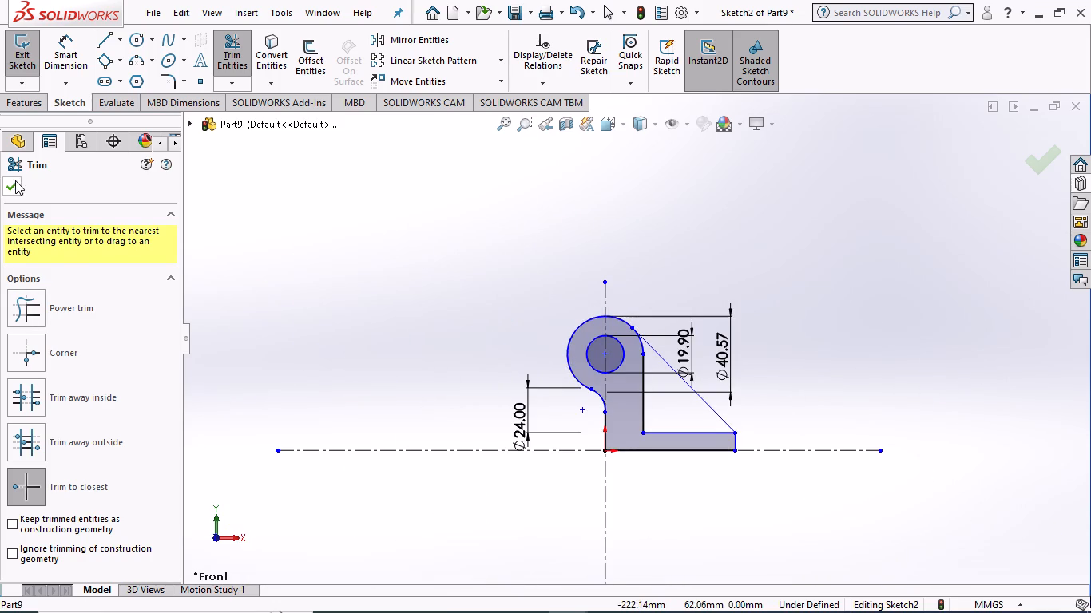
pyautogui.click(6, 186)
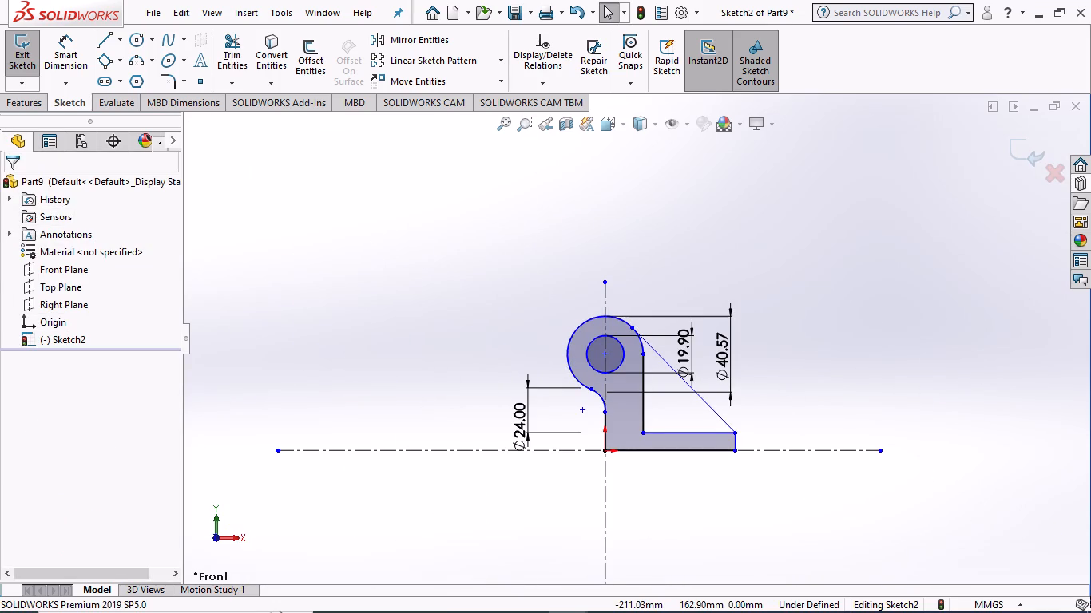
# Extrude only the bracket region, excluding the hole and the area beneath the diagonal line, as a blind boss 52 mm deep.
pyautogui.click(14, 99)
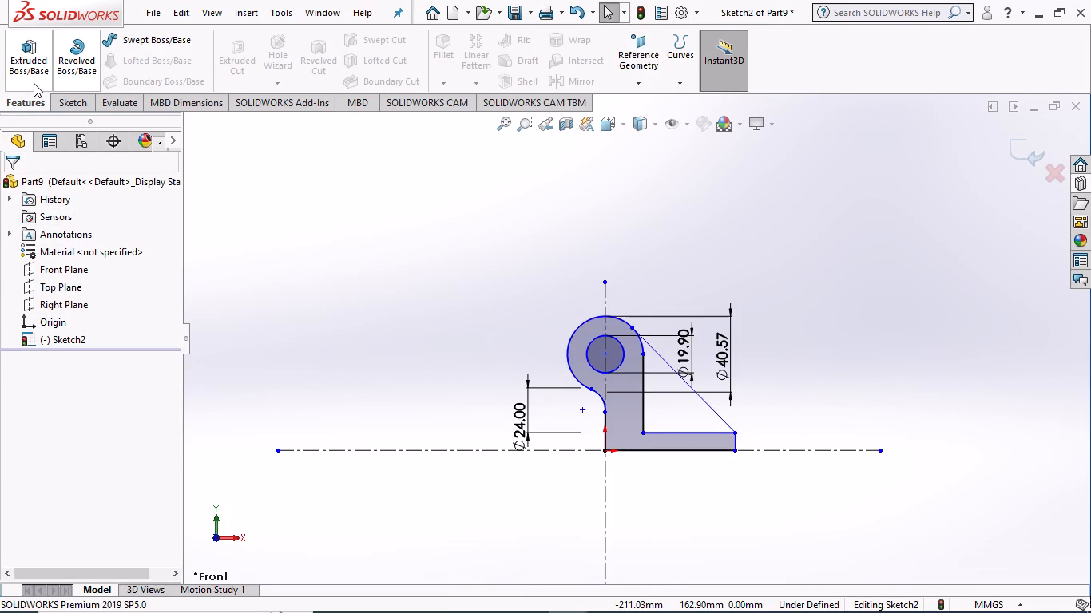
pyautogui.click(33, 83)
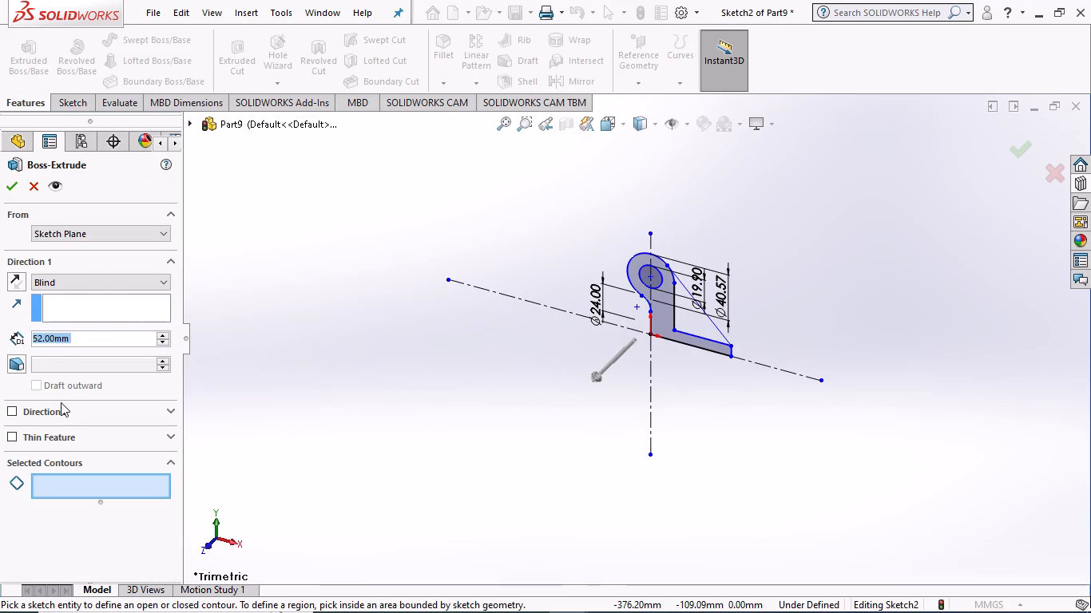
pyautogui.click(124, 488)
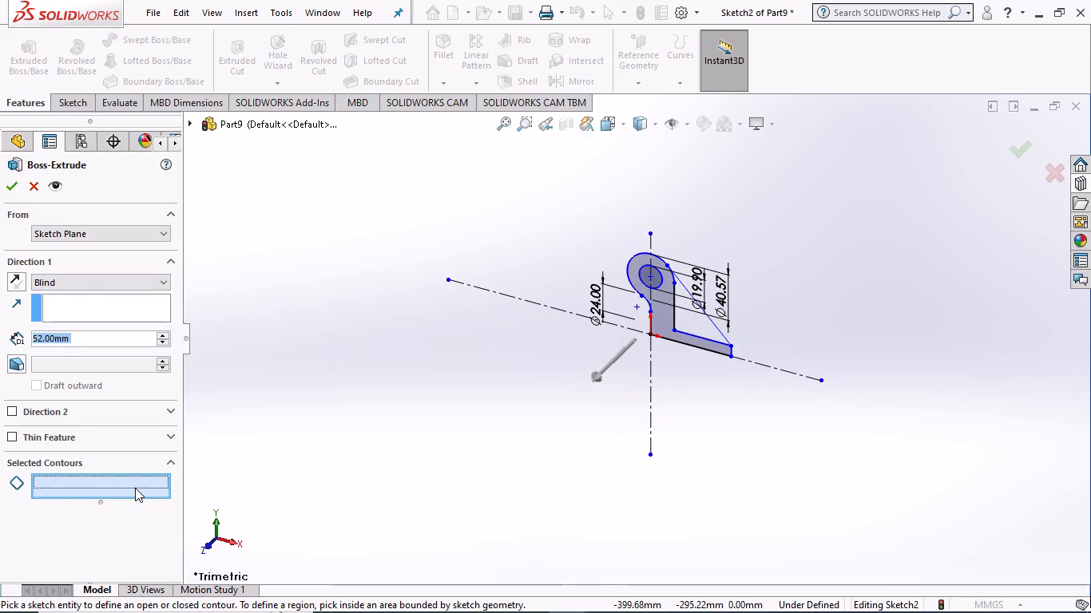
pyautogui.click(661, 321)
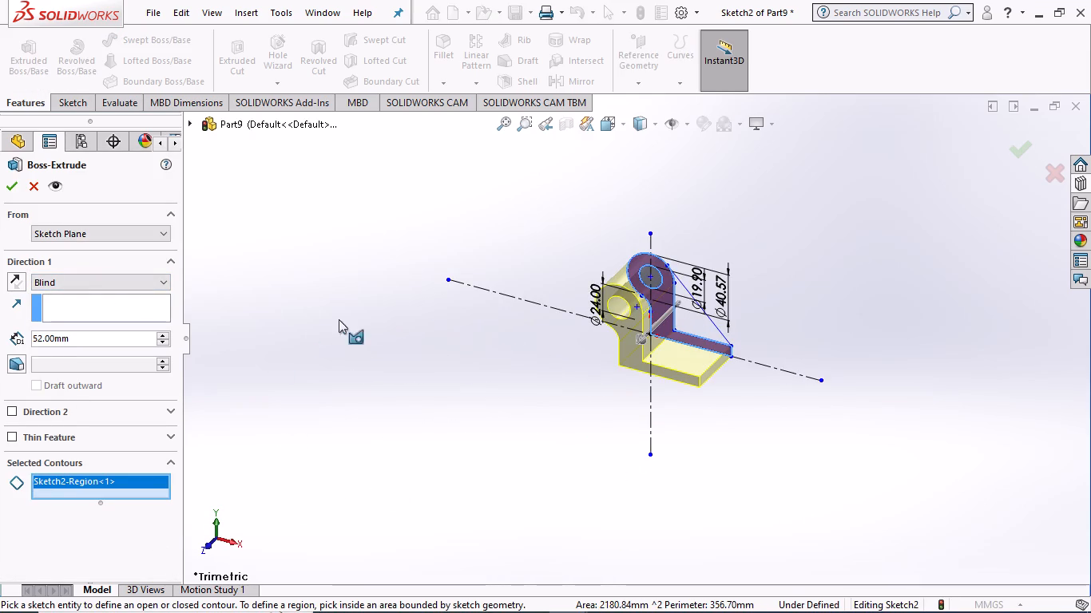
pyautogui.click(5, 188)
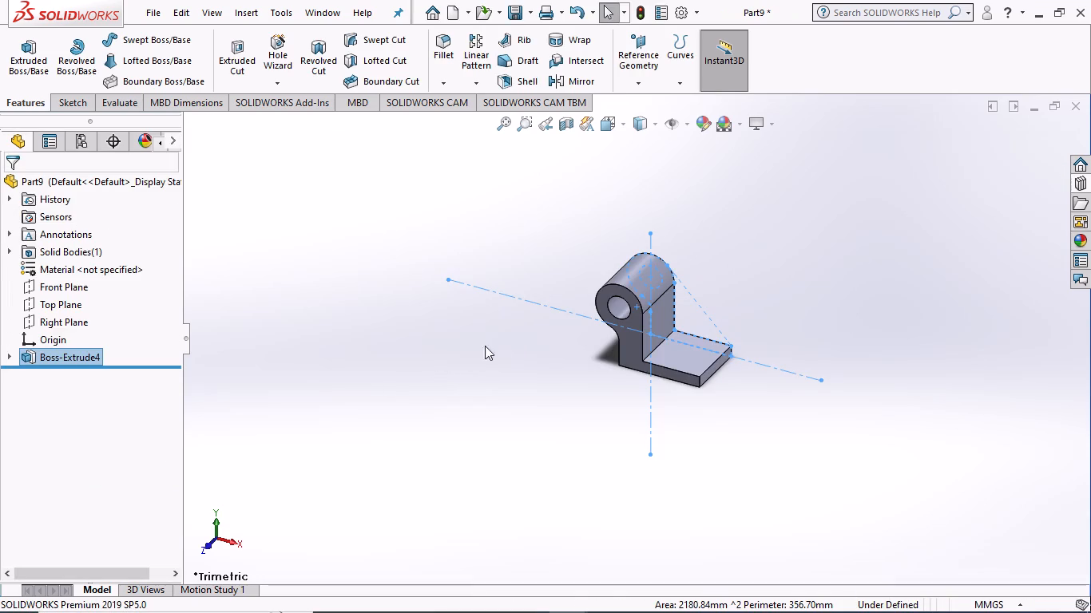
pyautogui.moveTo(571, 353); pyautogui.dragTo(597, 321, button='middle')
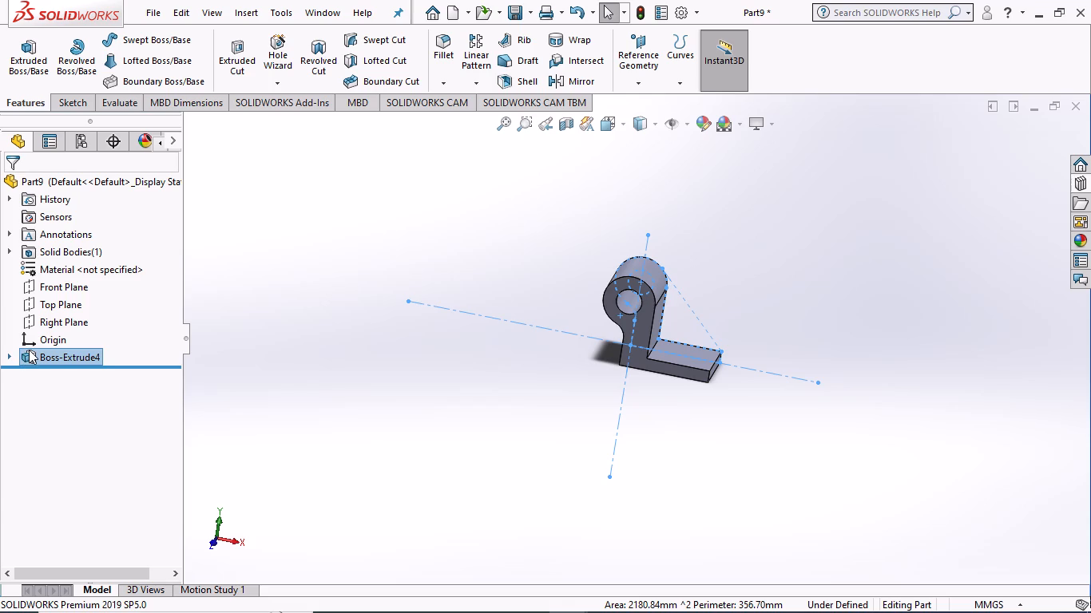
# Undo the extrusion of the bracket region and return to editing its profile sketch.
pyautogui.press('z')
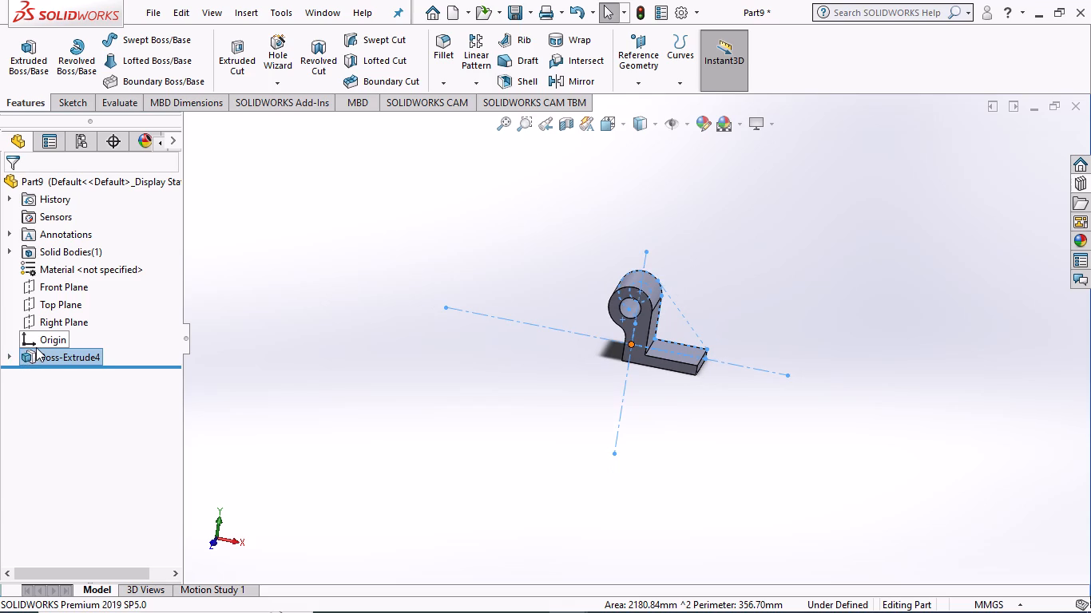
pyautogui.hotkey('ctrl', 'z')
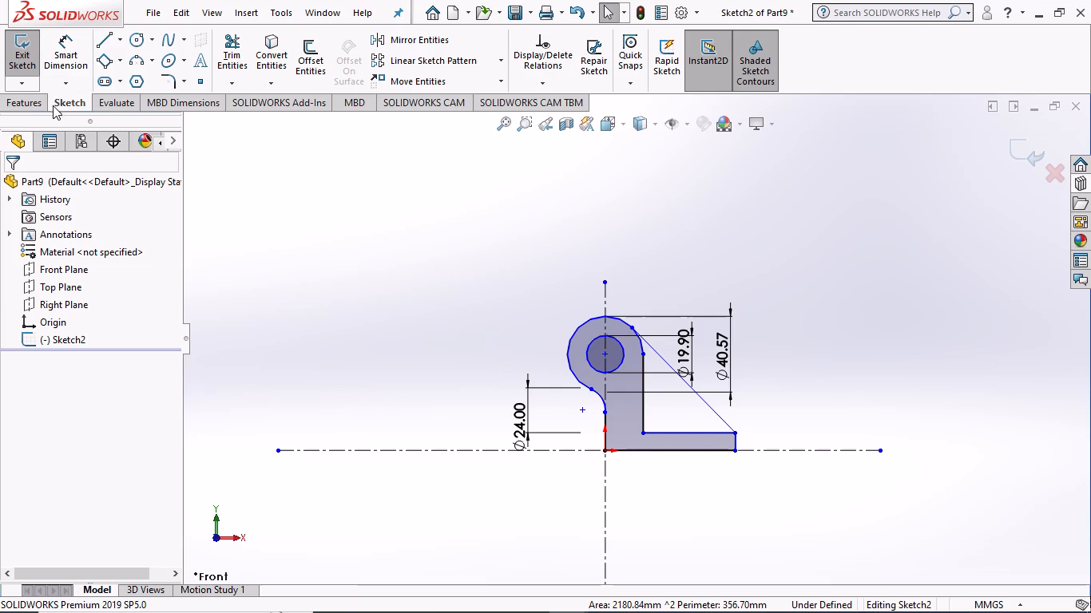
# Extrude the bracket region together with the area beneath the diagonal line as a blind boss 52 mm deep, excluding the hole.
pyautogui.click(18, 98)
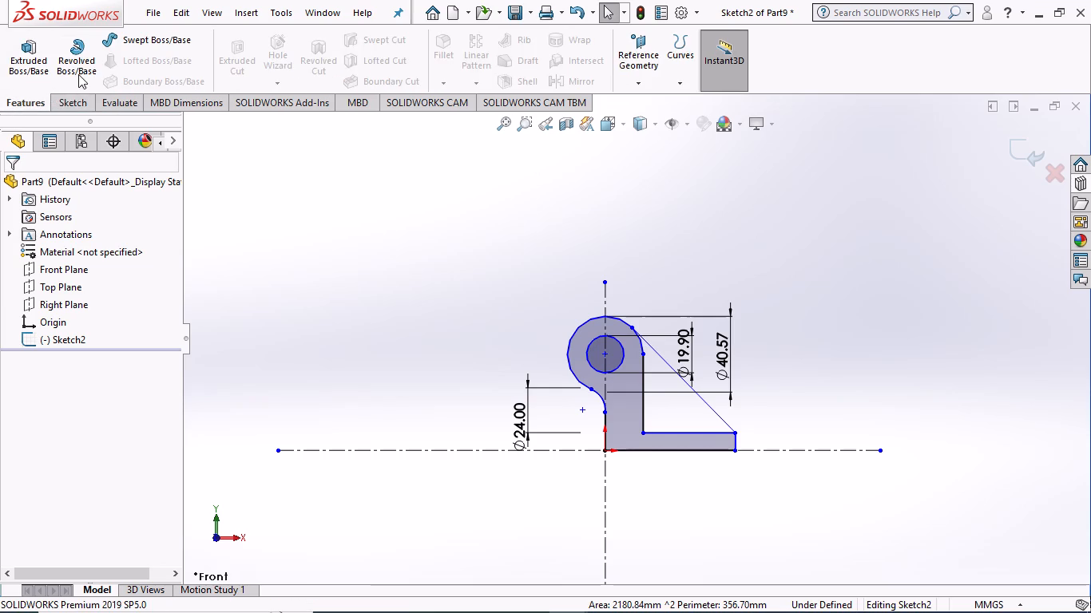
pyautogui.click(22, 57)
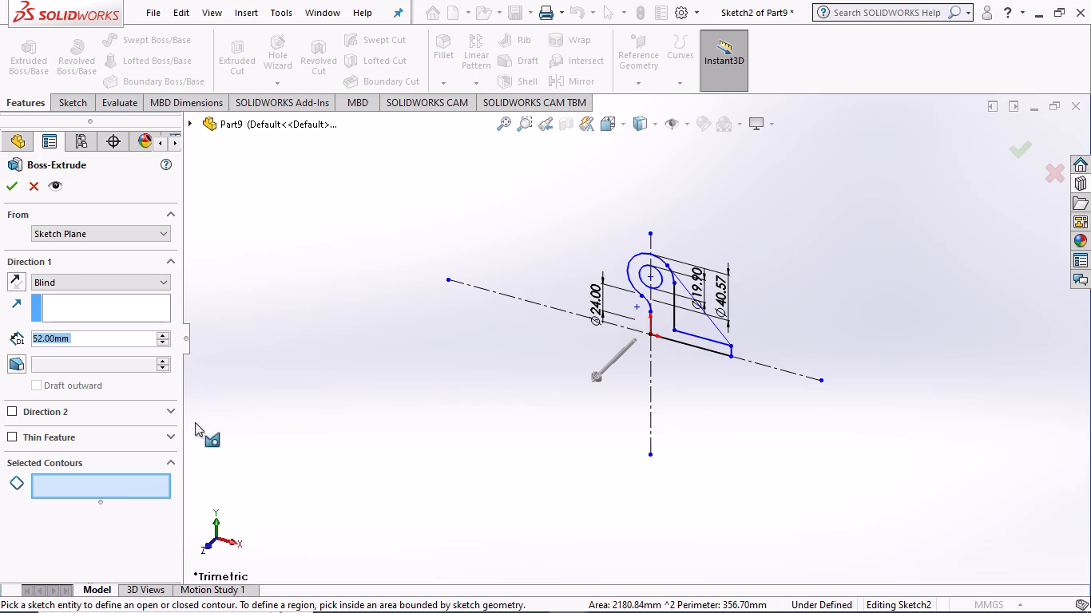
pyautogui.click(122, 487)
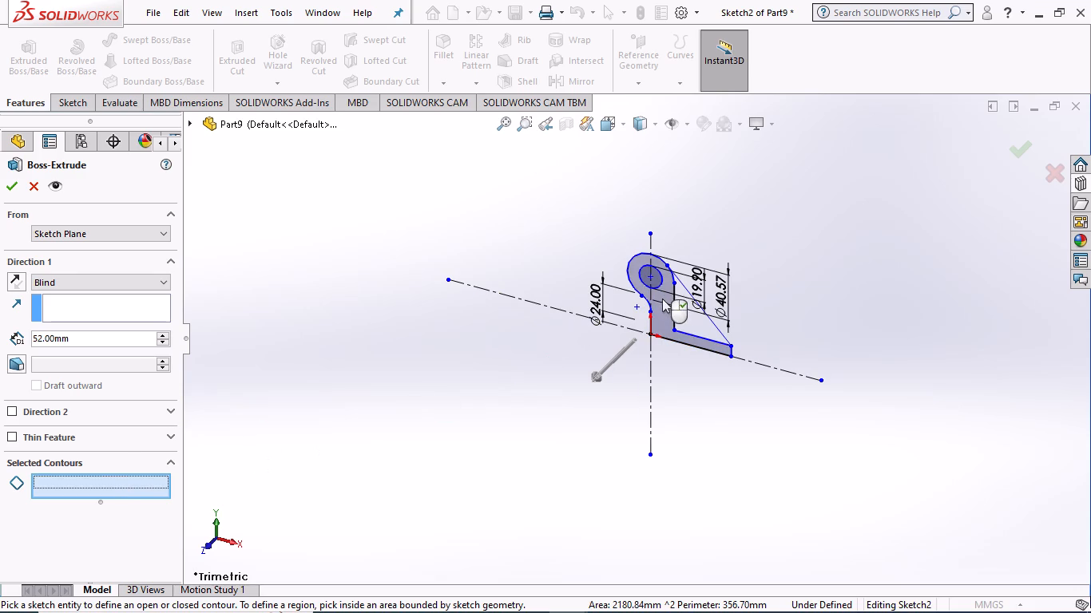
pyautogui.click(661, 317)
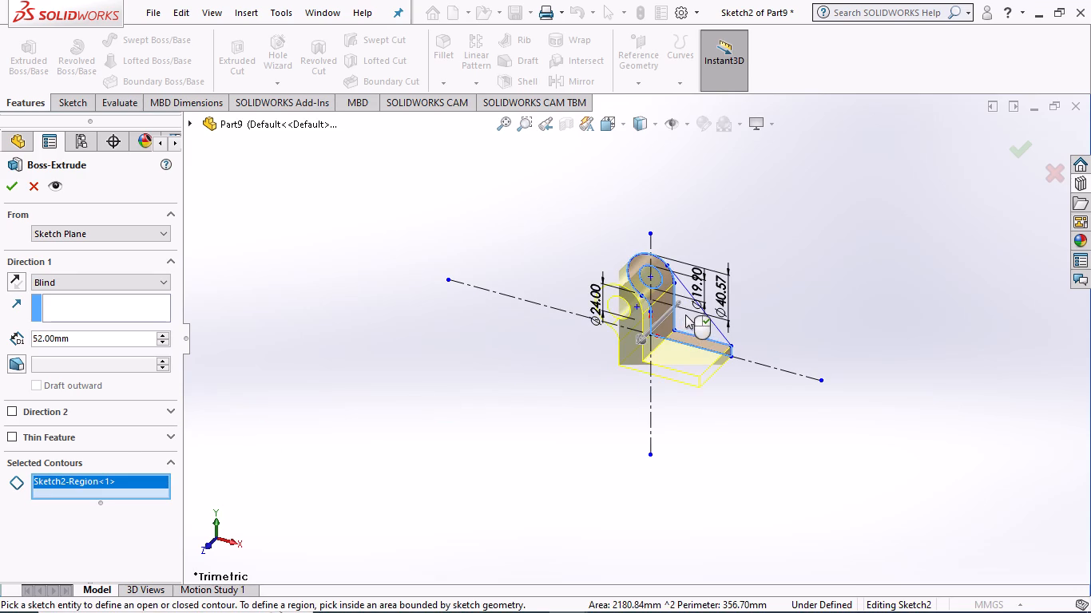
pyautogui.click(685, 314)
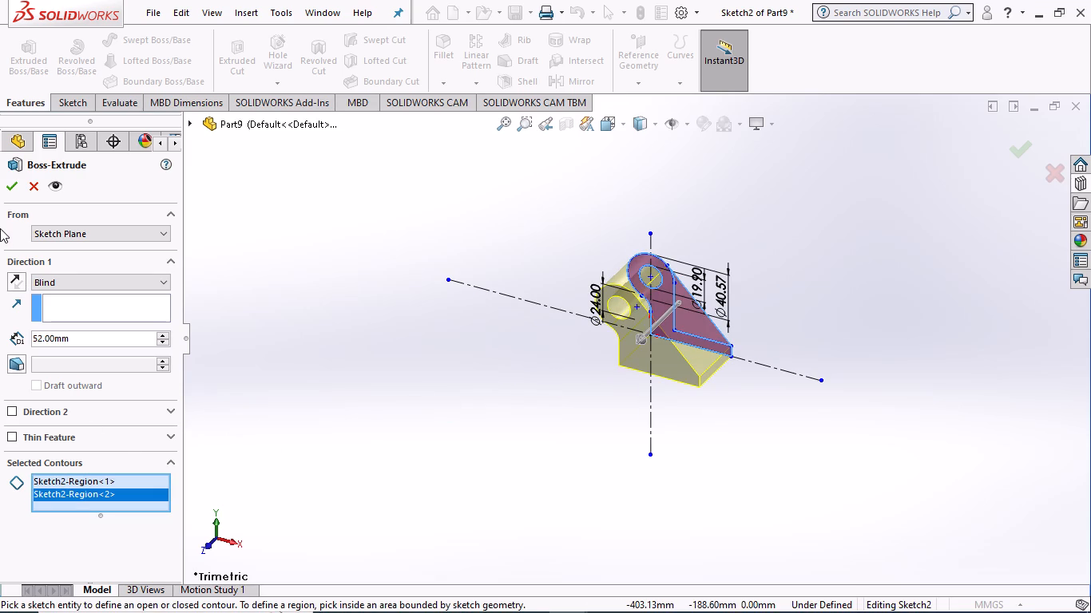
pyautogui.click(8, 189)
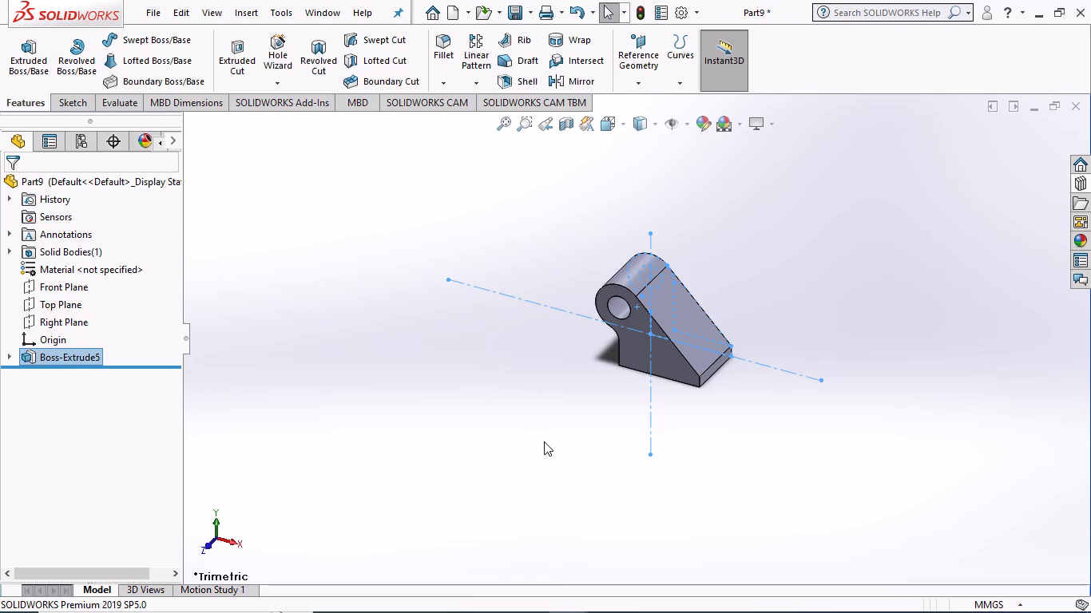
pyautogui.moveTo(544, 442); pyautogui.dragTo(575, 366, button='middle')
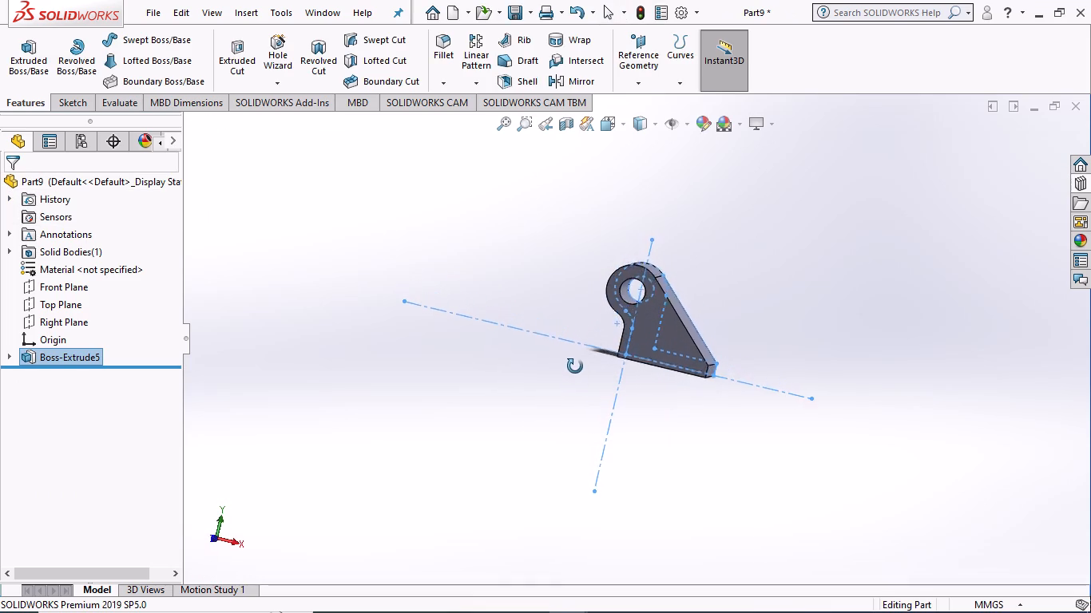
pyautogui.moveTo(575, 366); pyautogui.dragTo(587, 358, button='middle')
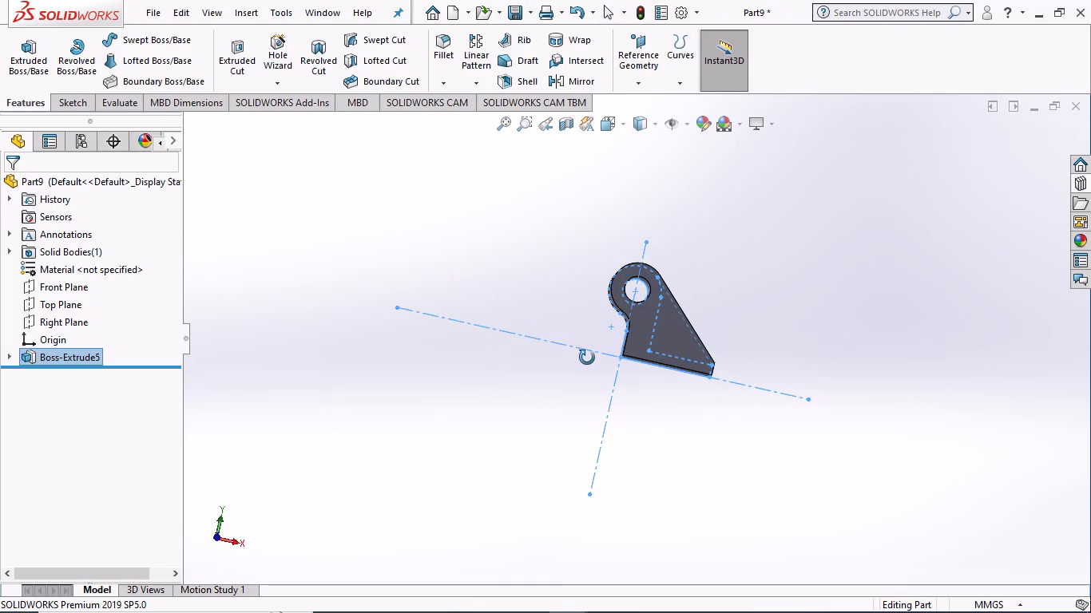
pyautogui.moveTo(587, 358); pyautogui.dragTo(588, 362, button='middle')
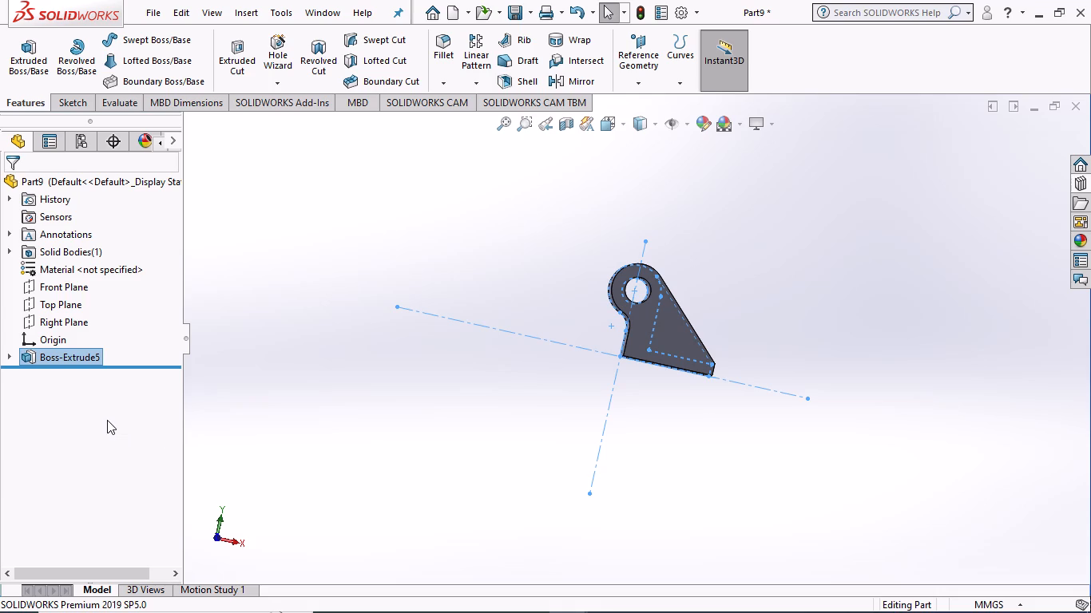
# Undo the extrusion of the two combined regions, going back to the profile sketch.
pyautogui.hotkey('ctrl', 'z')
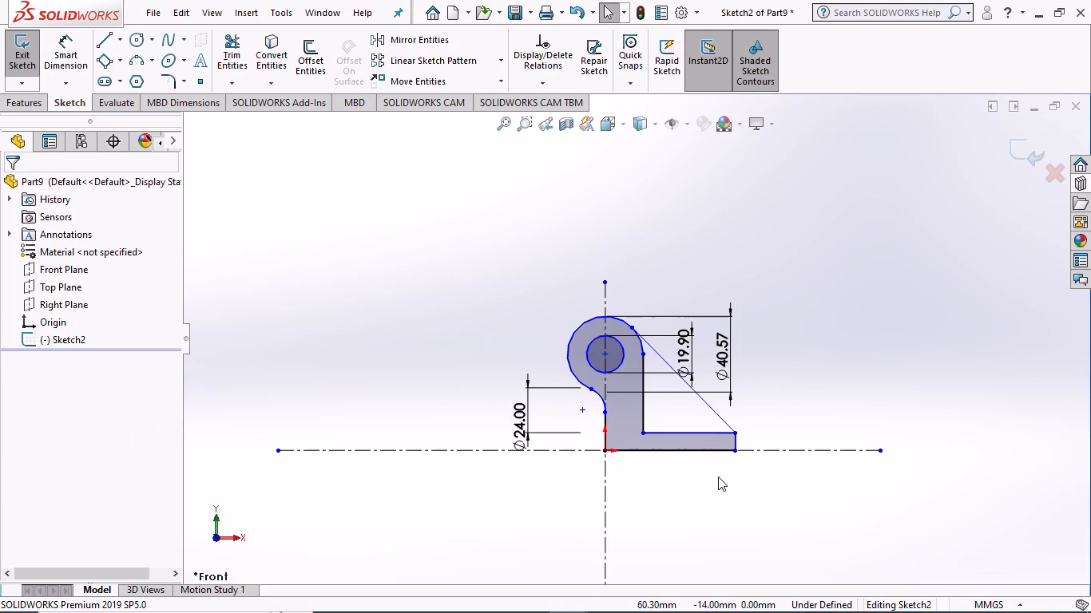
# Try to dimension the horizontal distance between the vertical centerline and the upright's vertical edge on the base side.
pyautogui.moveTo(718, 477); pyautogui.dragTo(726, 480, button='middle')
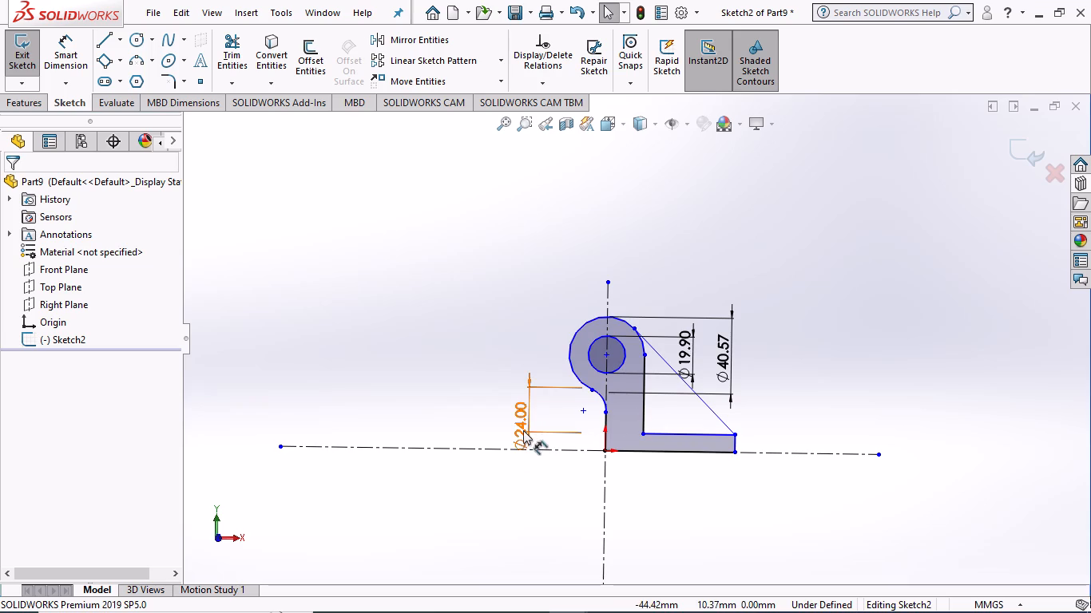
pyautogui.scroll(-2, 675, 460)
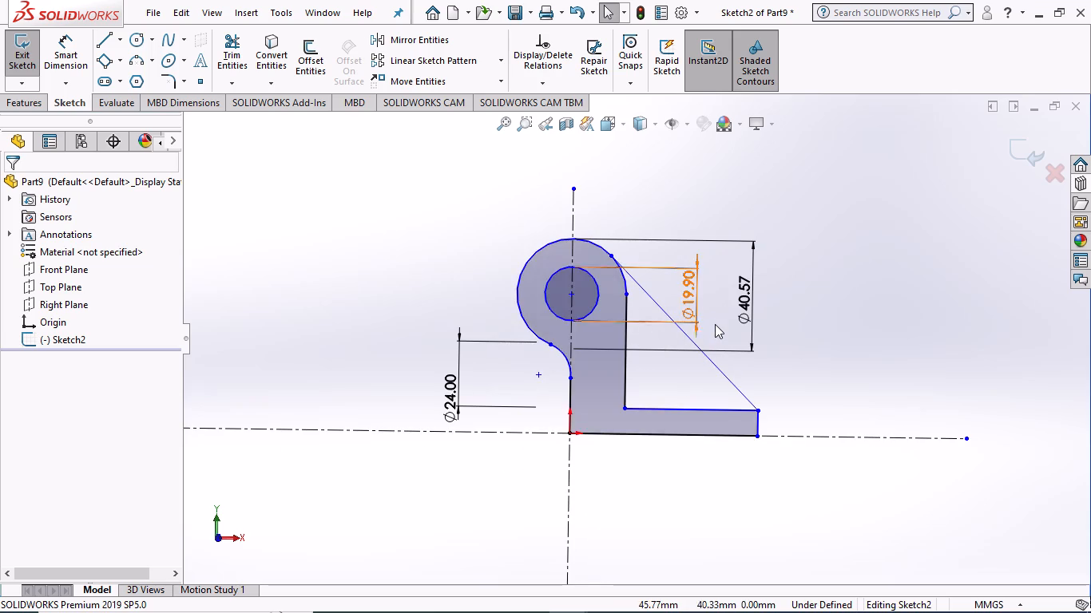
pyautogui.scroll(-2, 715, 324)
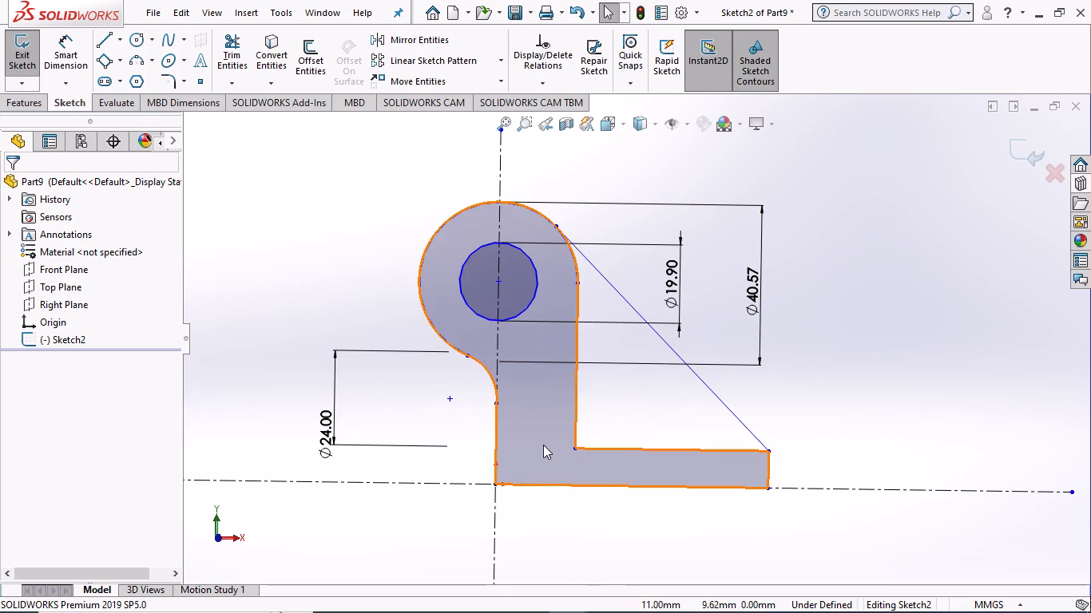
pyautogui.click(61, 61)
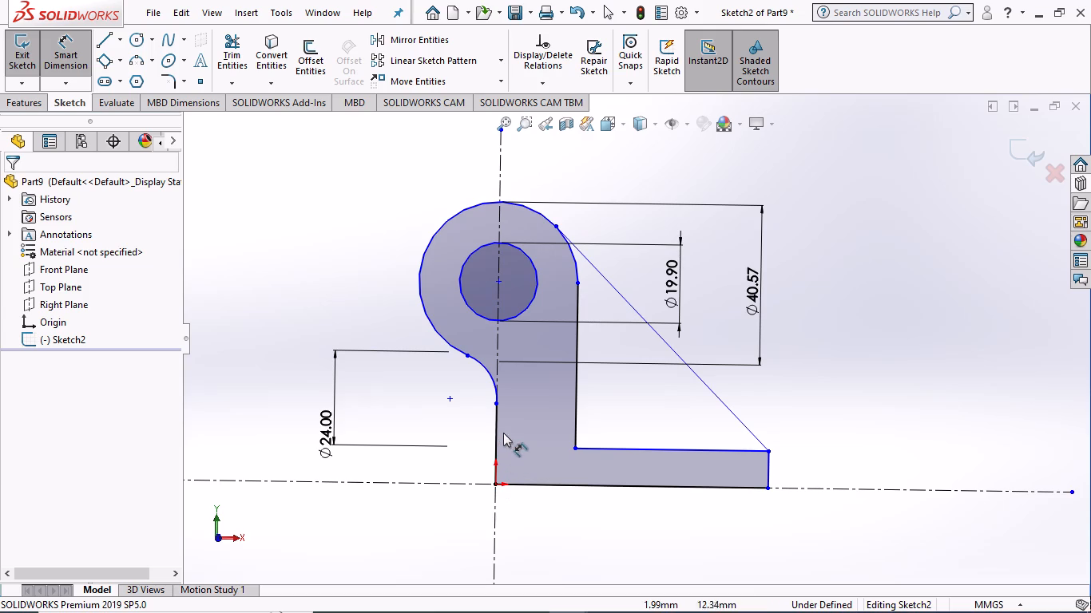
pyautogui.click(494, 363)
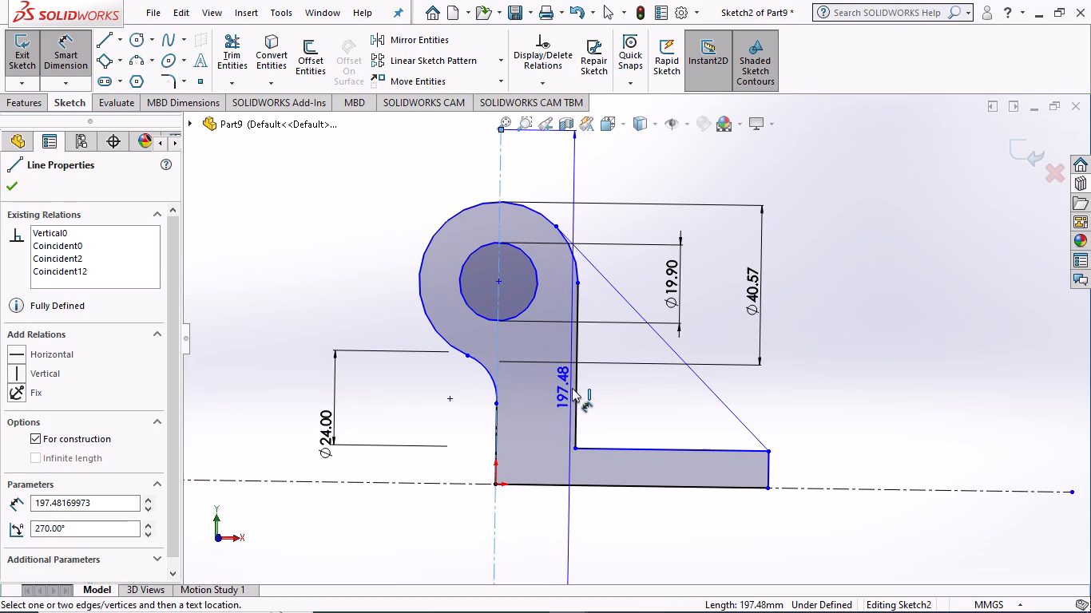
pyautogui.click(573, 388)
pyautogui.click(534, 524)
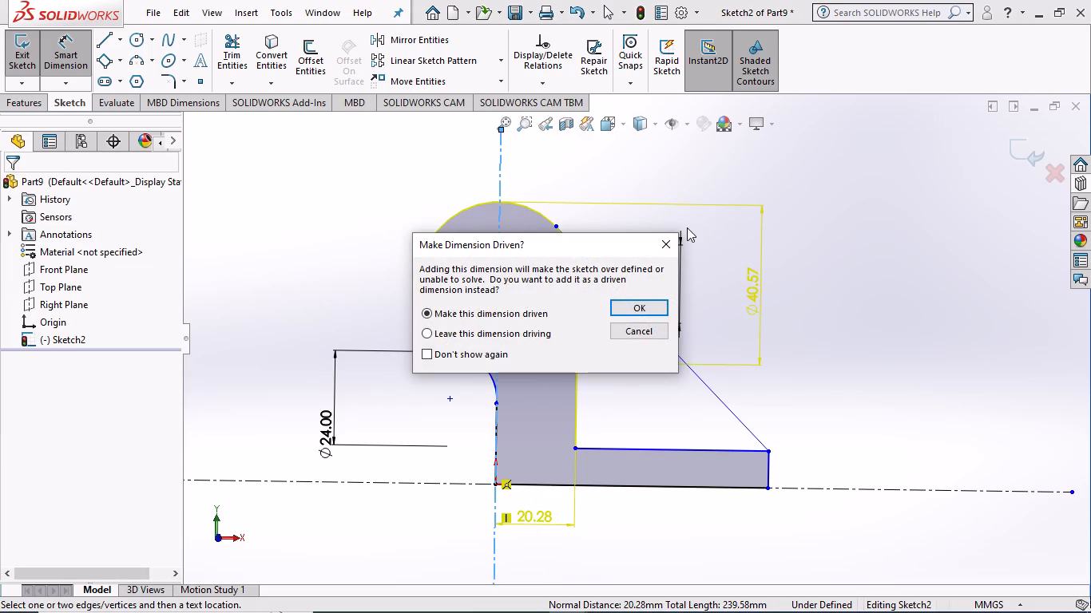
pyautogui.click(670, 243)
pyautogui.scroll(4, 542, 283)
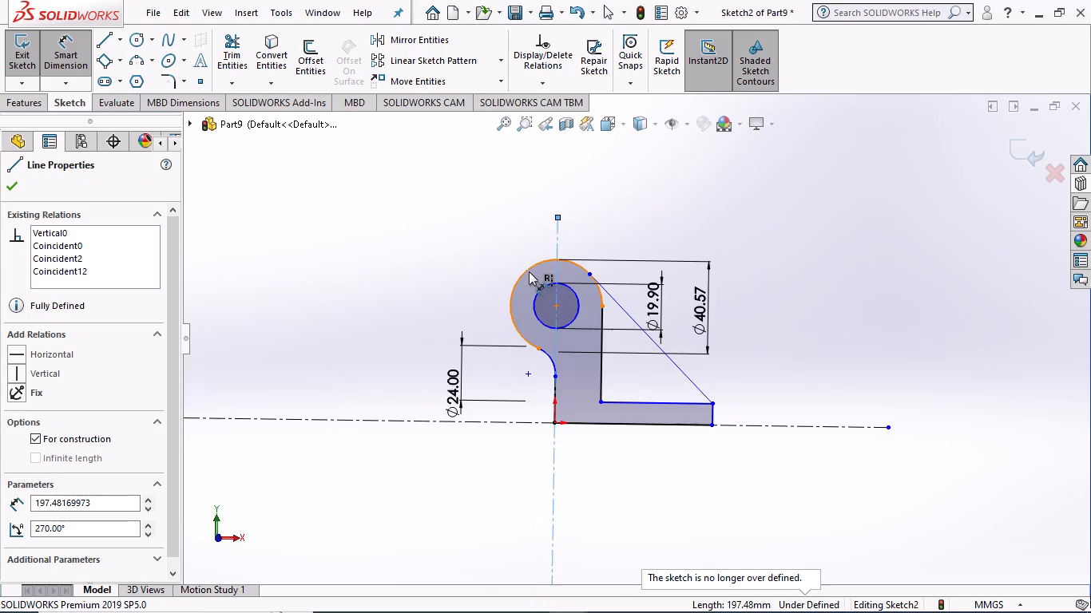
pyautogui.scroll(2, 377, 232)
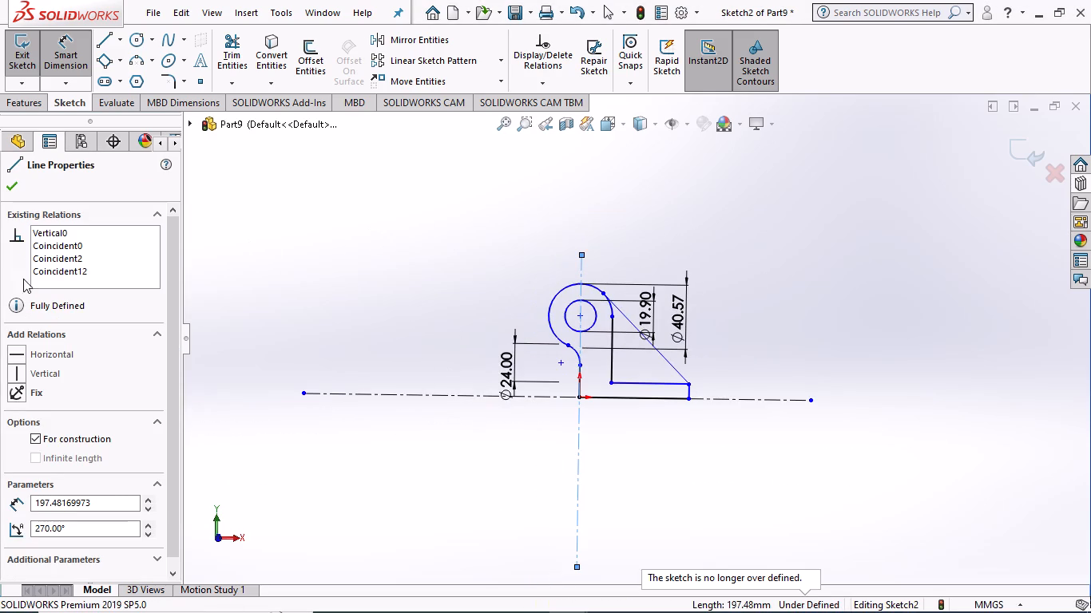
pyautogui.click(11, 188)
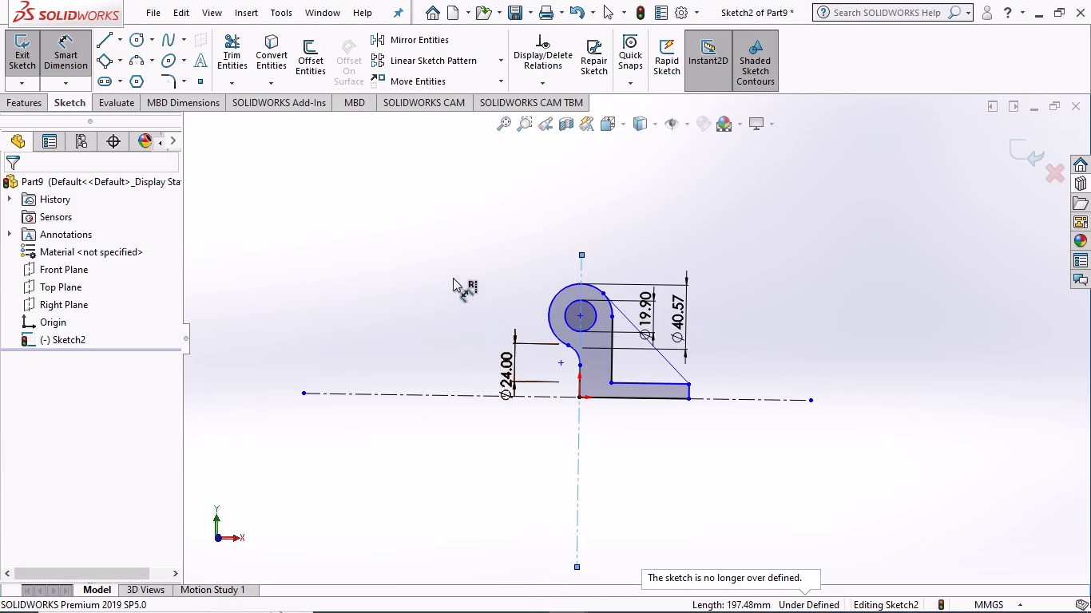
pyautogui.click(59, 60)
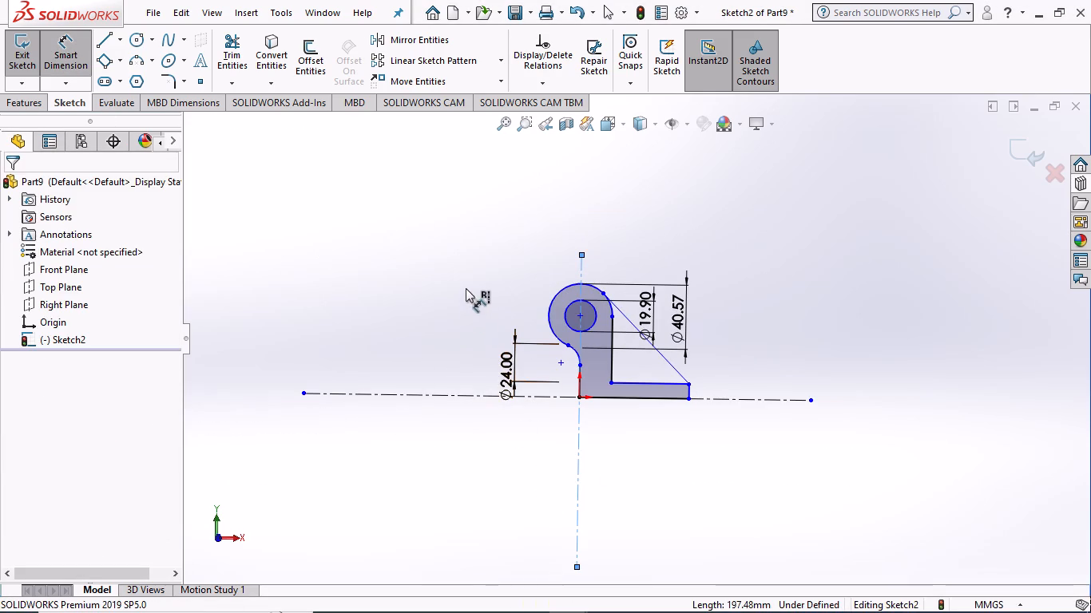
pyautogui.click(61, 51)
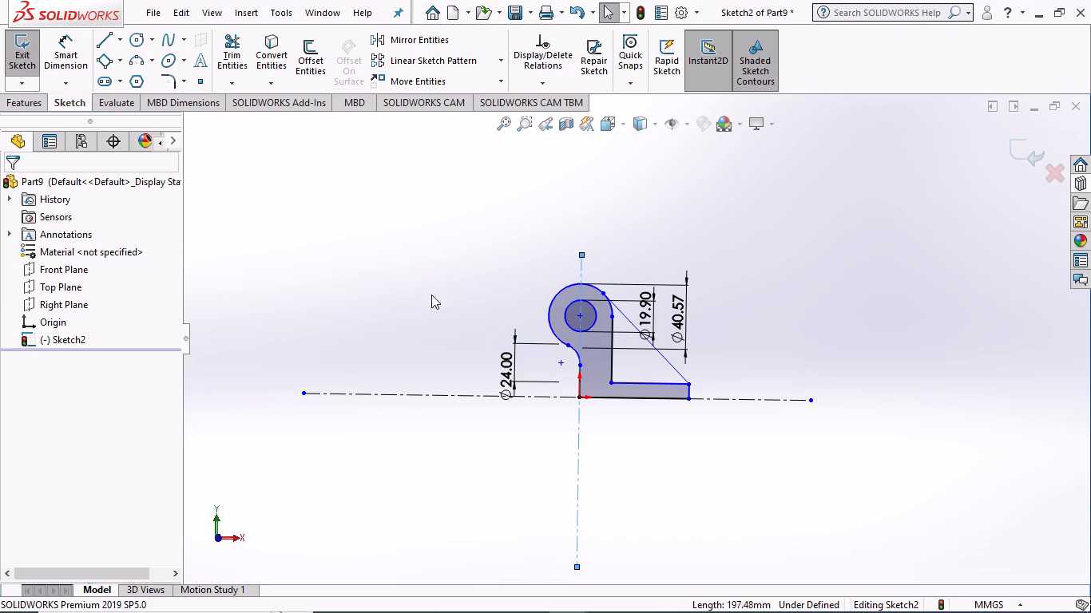
# Clear the sketch by deleting the whole bracket profile with its dimensions, the horizontal centerline and the vertical centerline.
pyautogui.moveTo(320, 216); pyautogui.dragTo(882, 514)
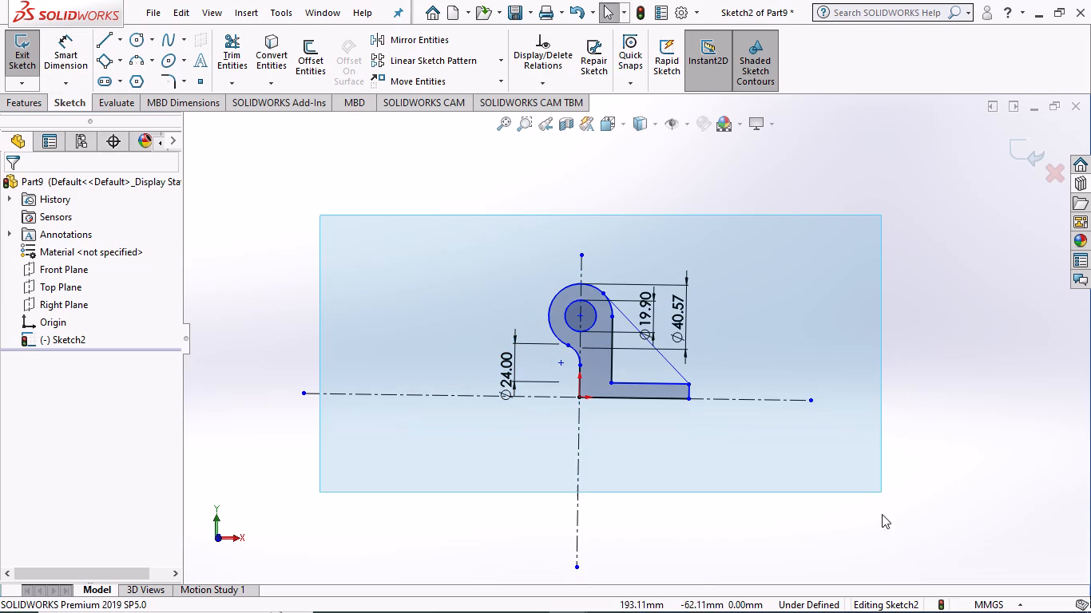
pyautogui.moveTo(882, 514); pyautogui.dragTo(880, 528)
pyautogui.press('Delete')
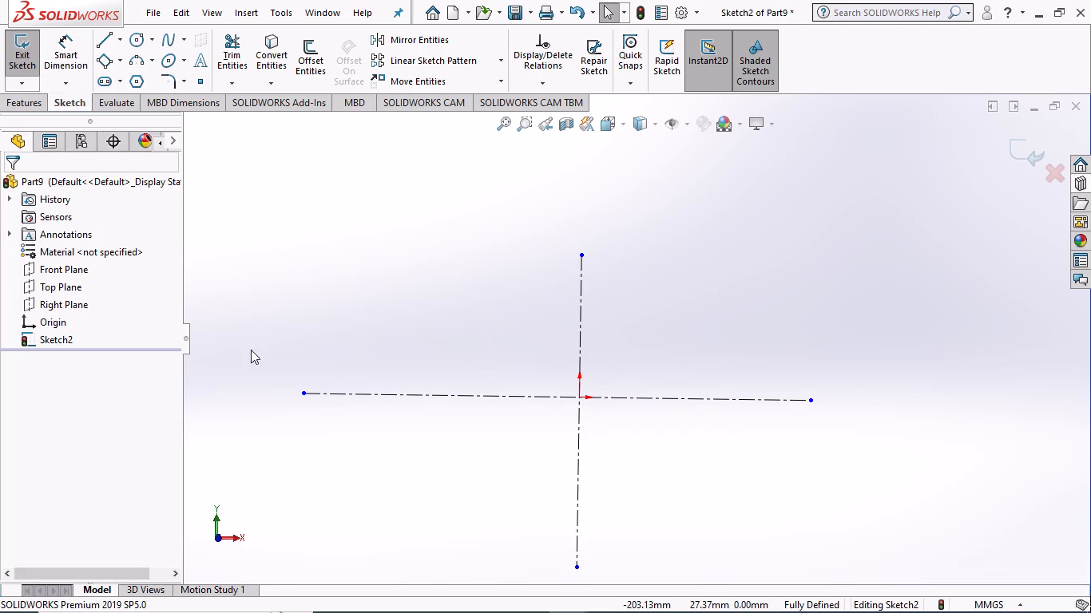
pyautogui.moveTo(255, 280); pyautogui.dragTo(906, 515)
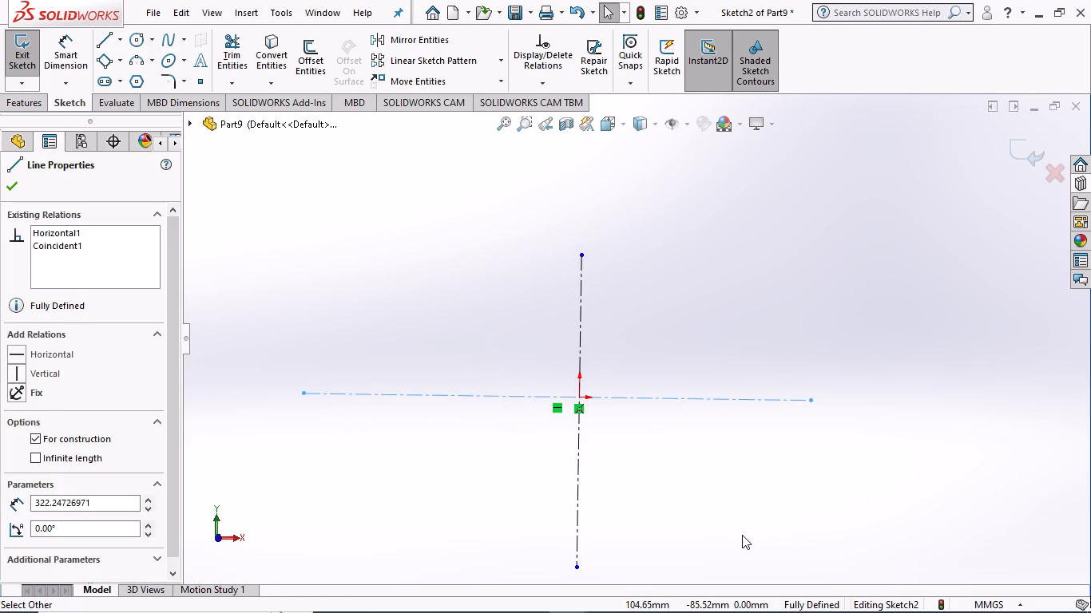
pyautogui.press('Delete')
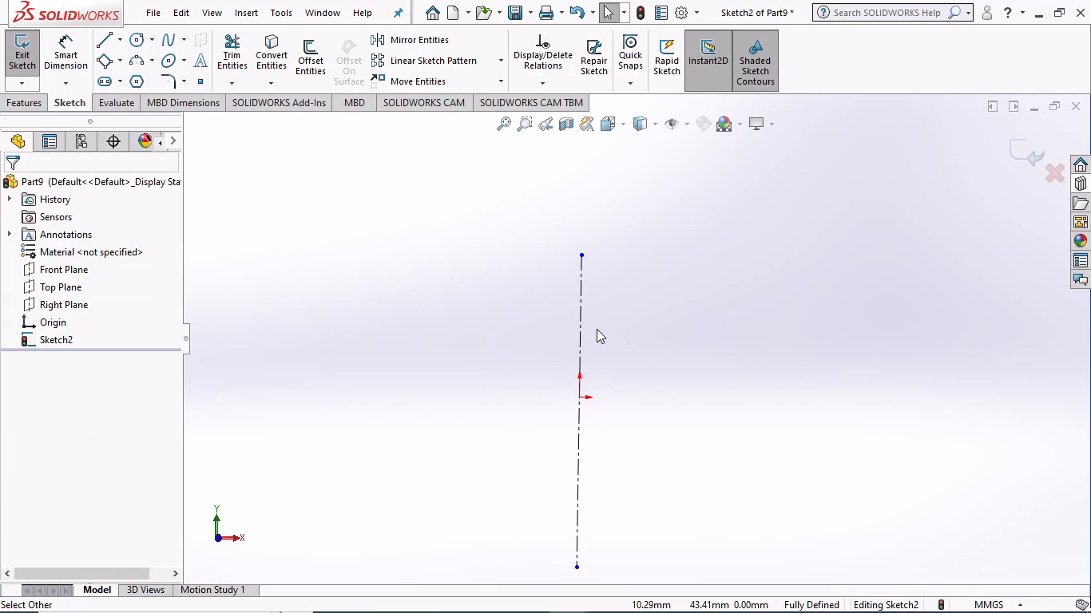
pyautogui.click(576, 334)
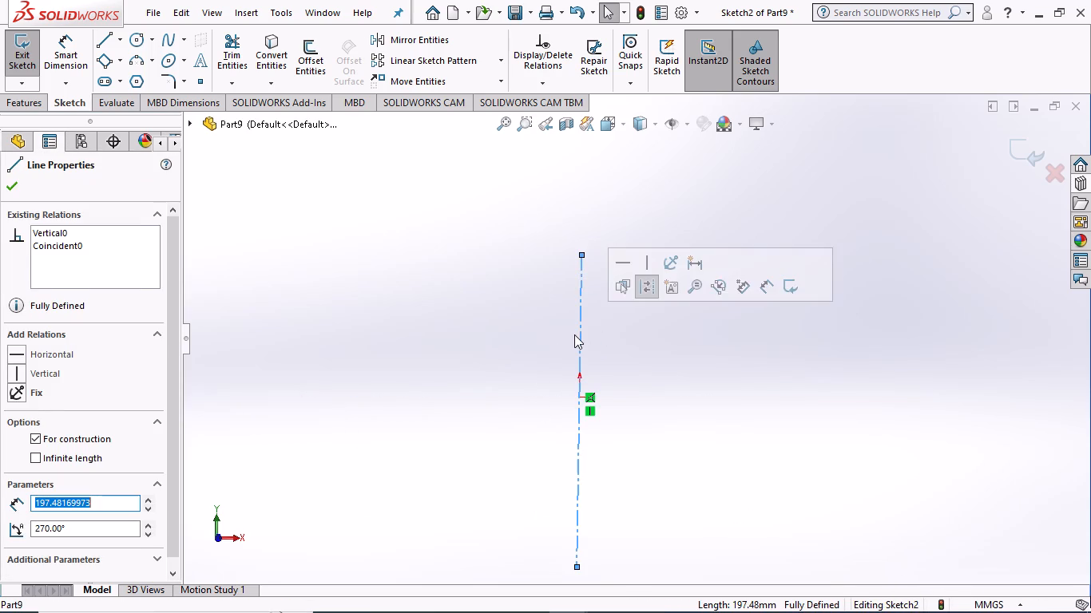
pyautogui.press('Delete')
pyautogui.press('BackSpace')
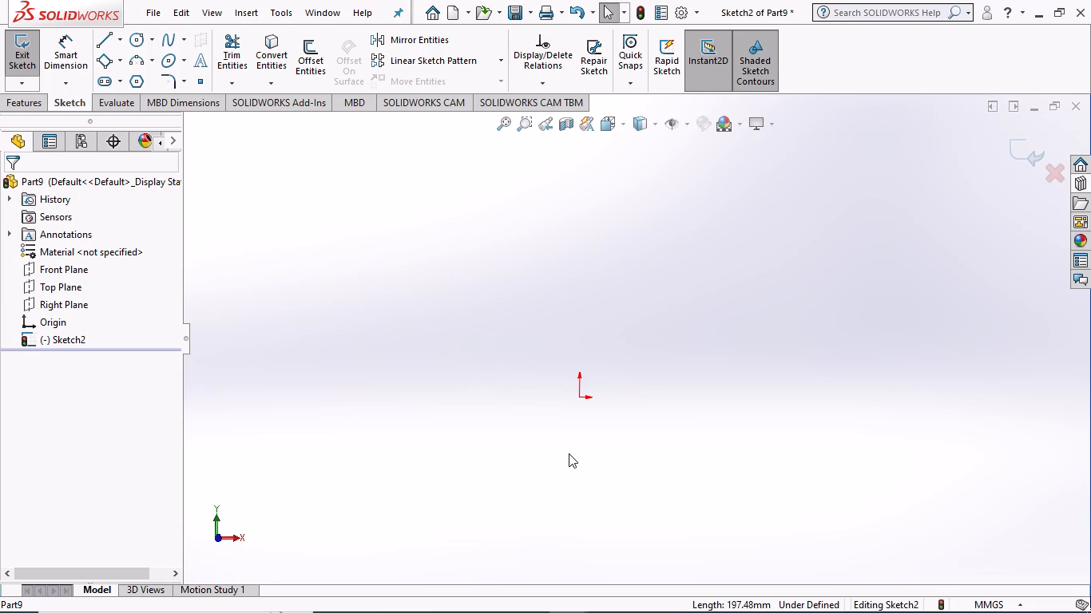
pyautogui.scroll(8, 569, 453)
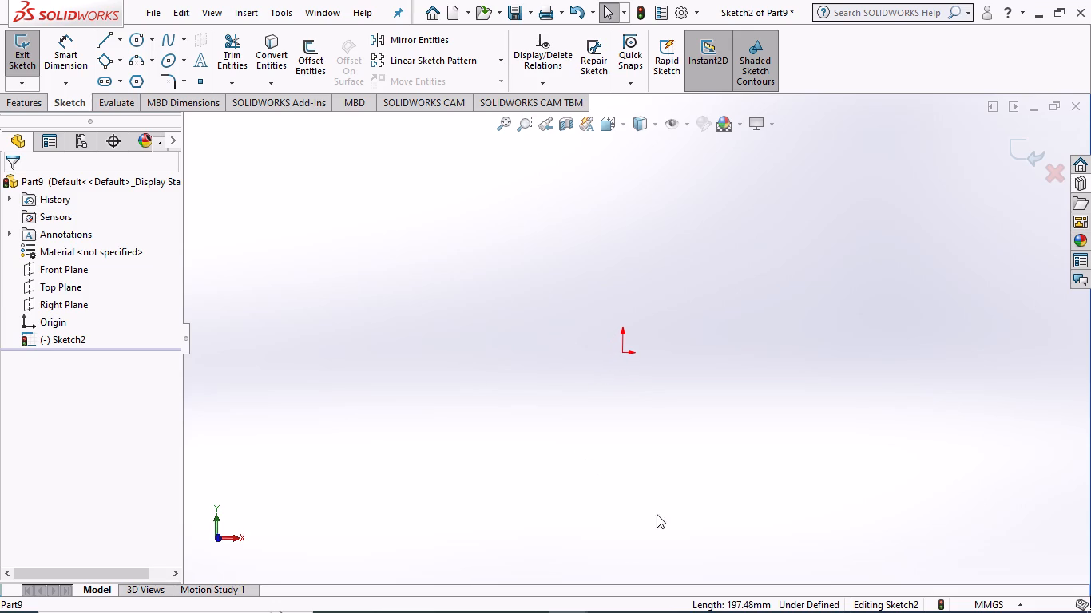
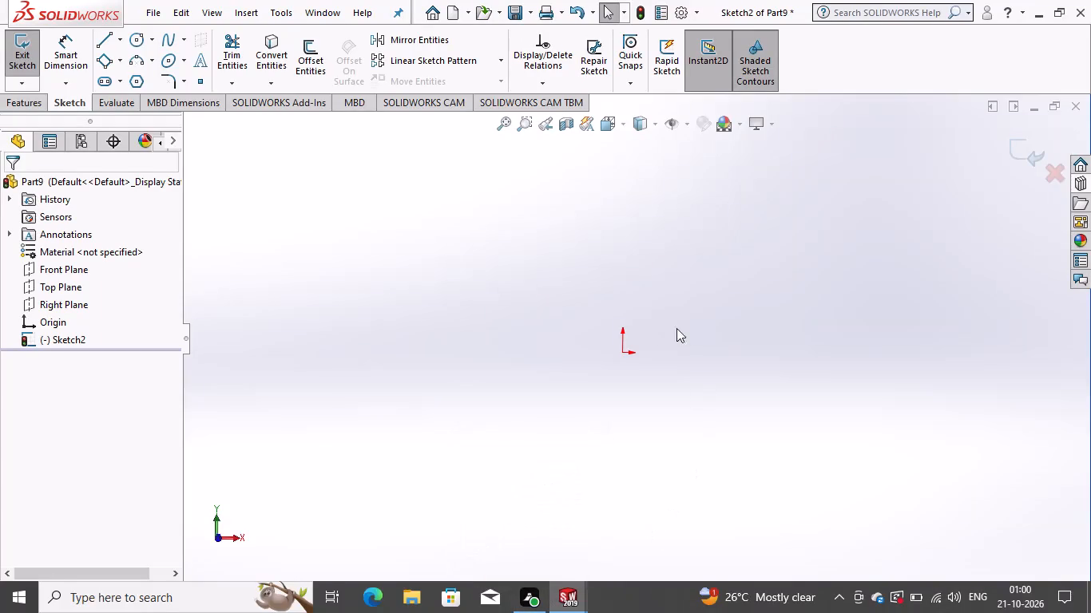
# Sketch a vertical centerline about 1125 mm long through the origin, extending above and below it.
pyautogui.click(121, 41)
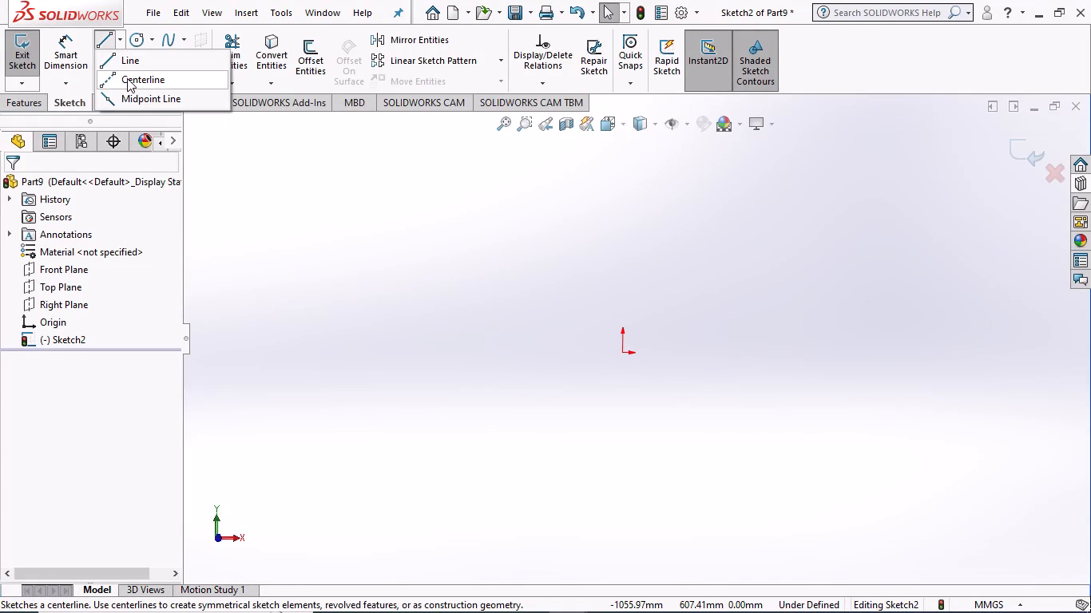
pyautogui.click(127, 77)
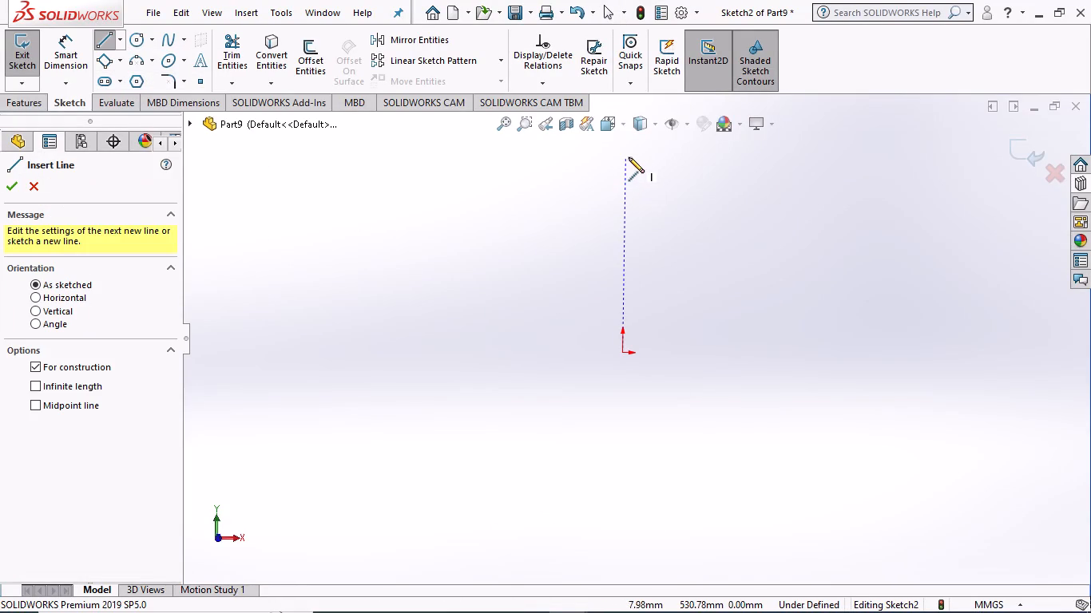
pyautogui.click(625, 152)
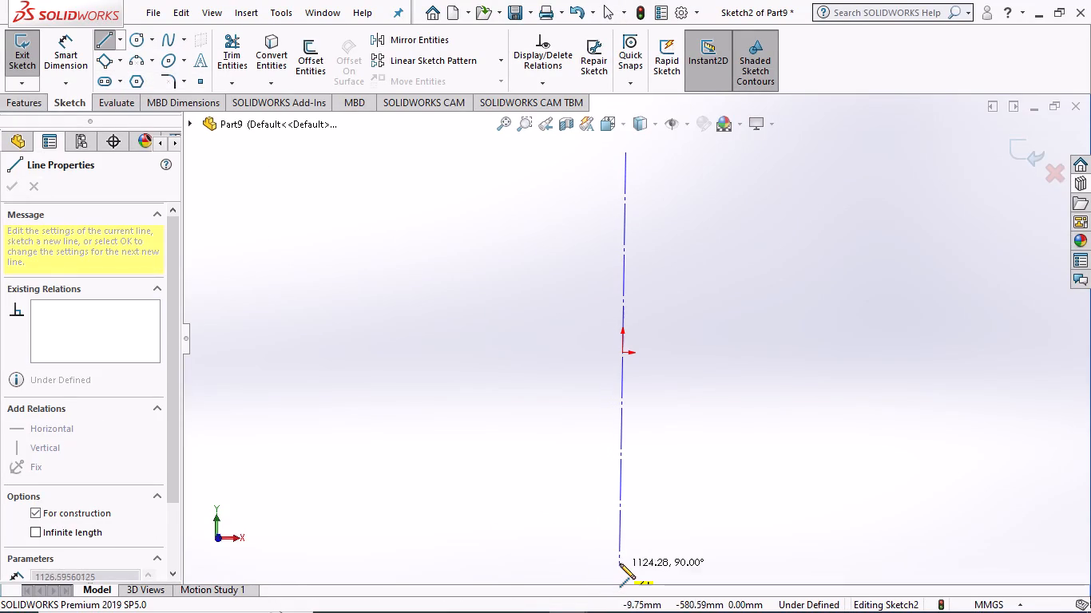
pyautogui.click(620, 564)
pyautogui.press('Escape')
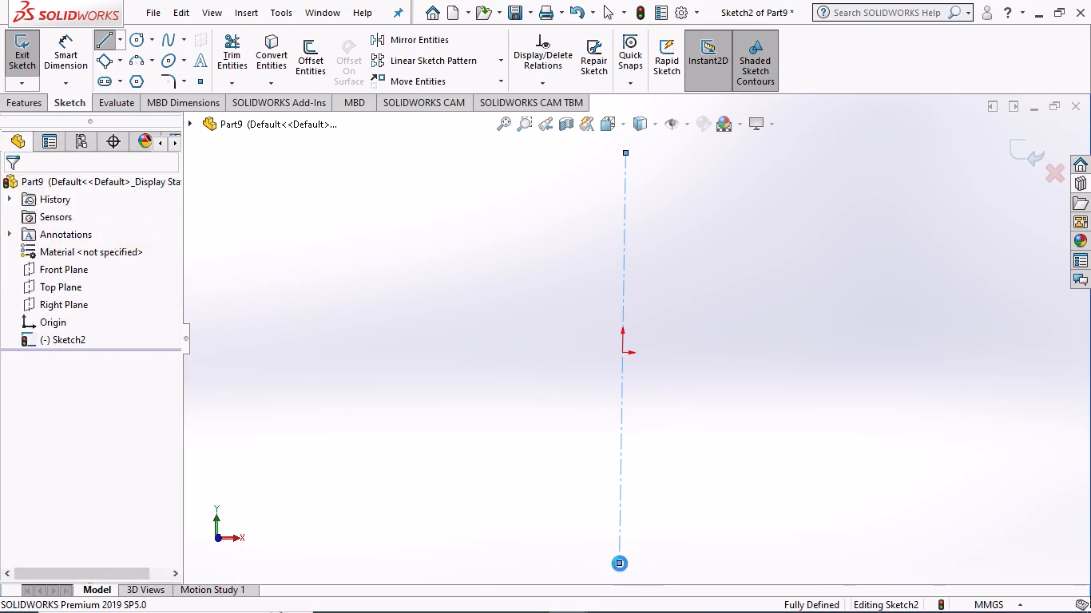
# Sketch a horizontal centerline about 1969 mm long through the origin, crossing the vertical centerline.
pyautogui.click(118, 37)
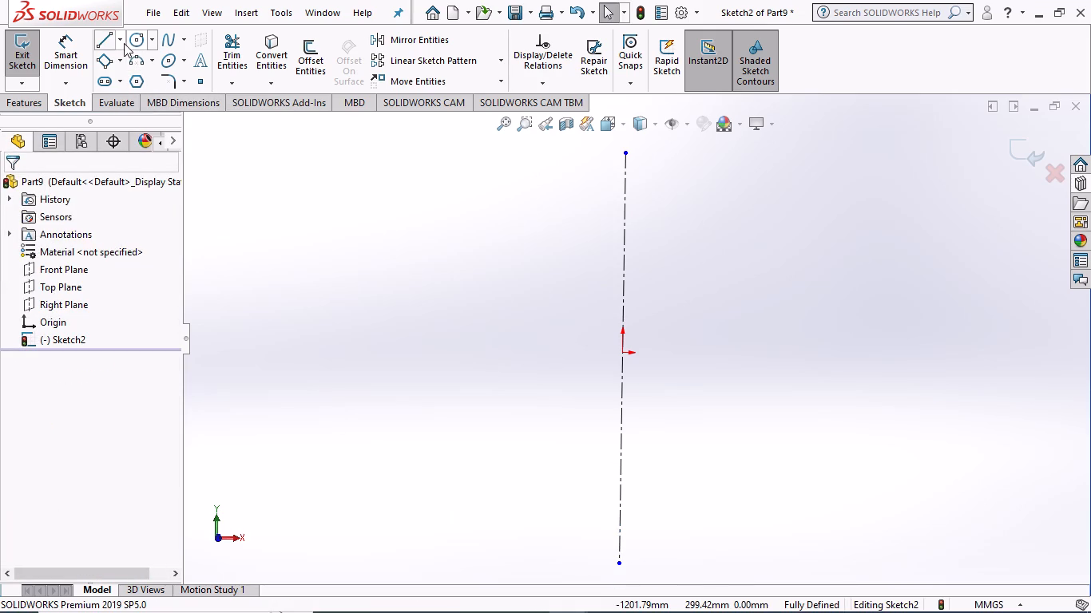
pyautogui.click(119, 39)
pyautogui.click(136, 79)
pyautogui.click(253, 347)
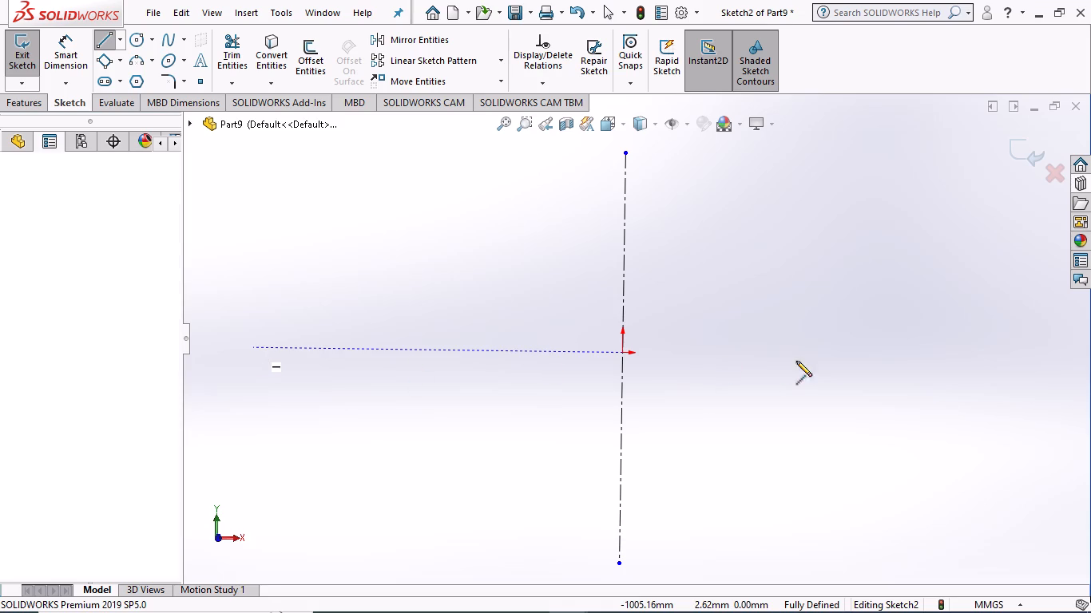
pyautogui.click(974, 360)
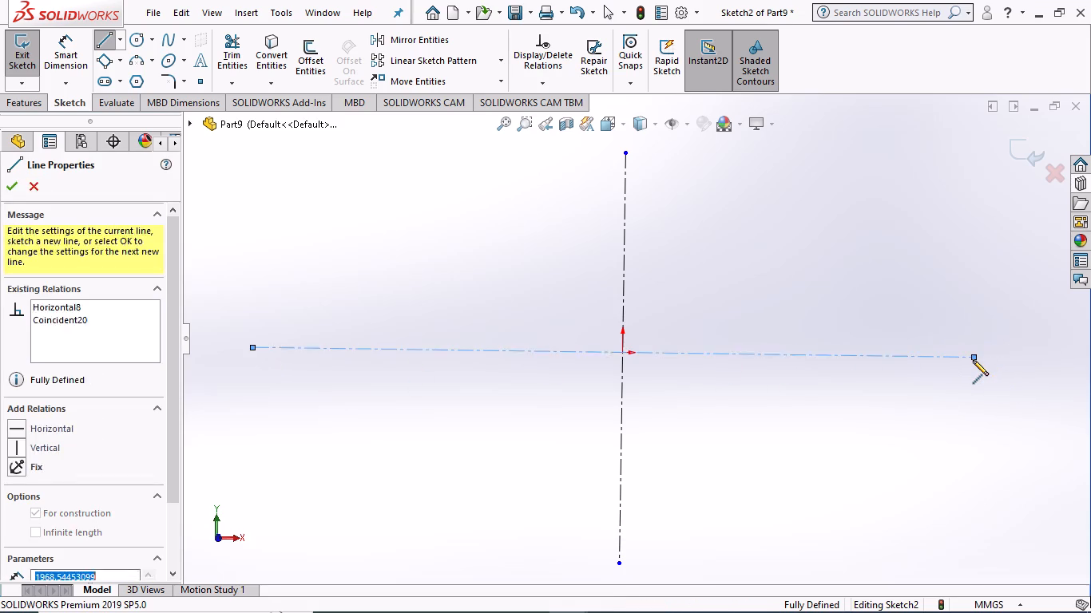
pyautogui.press('Escape')
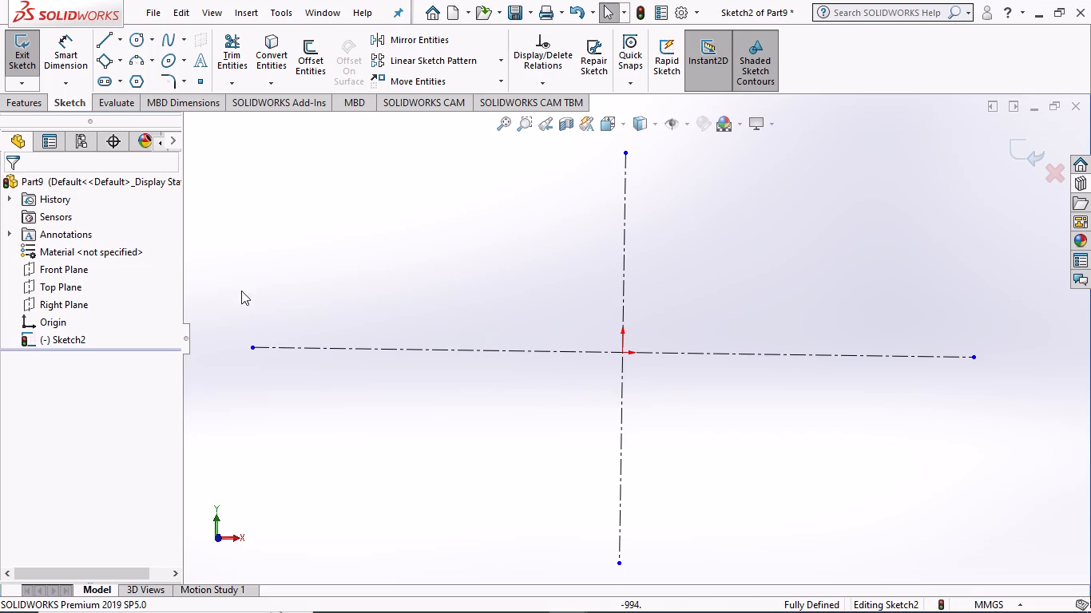
# Sketch a circle centered on the origin and dimension its diameter as 60 mm.
pyautogui.click(133, 40)
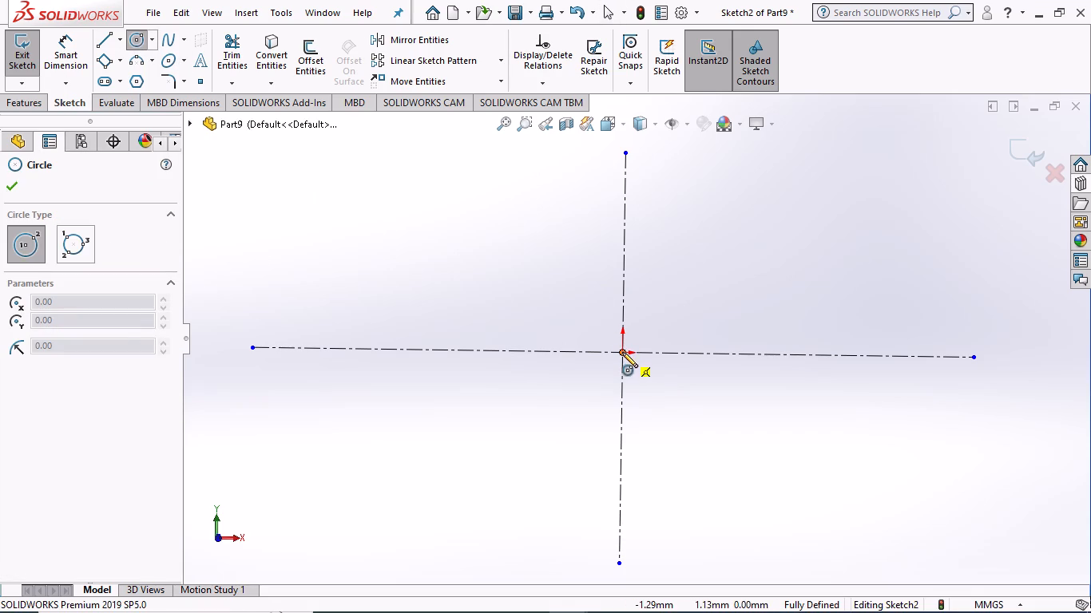
pyautogui.click(622, 352)
pyautogui.click(667, 380)
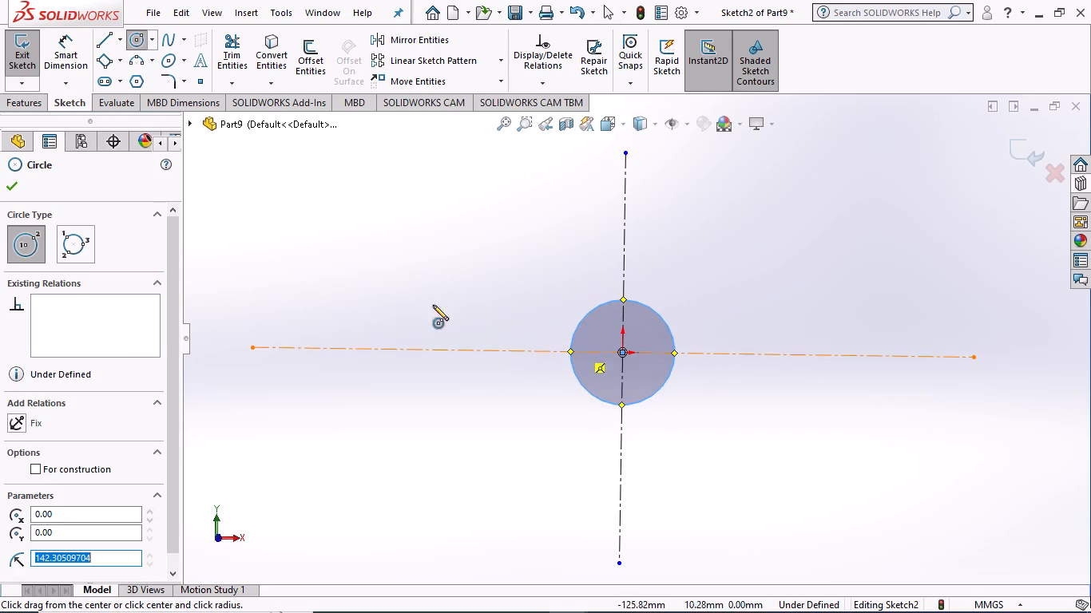
pyautogui.click(65, 57)
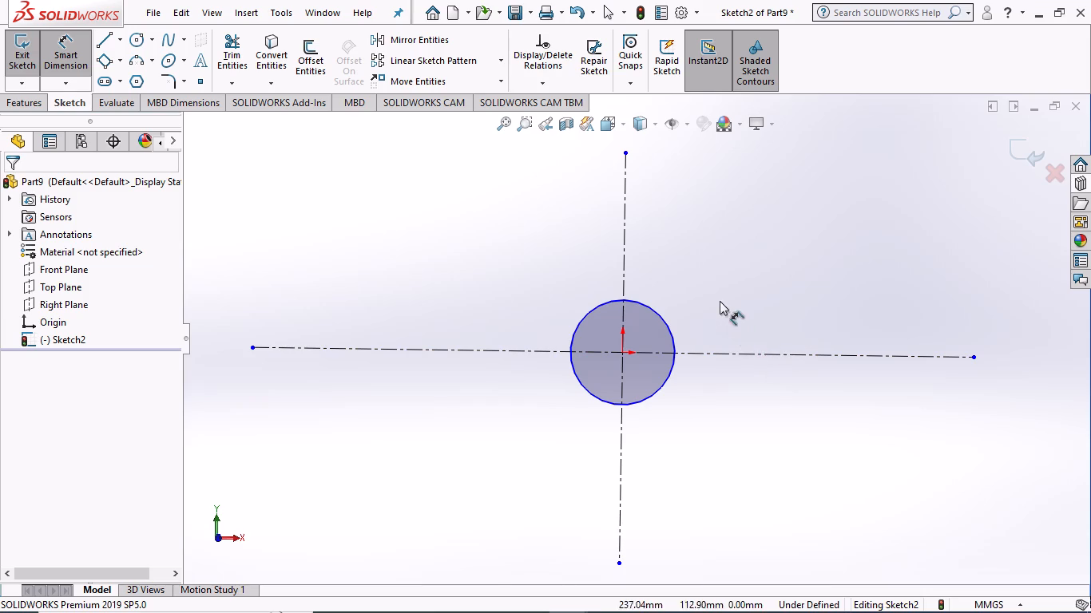
pyautogui.click(665, 320)
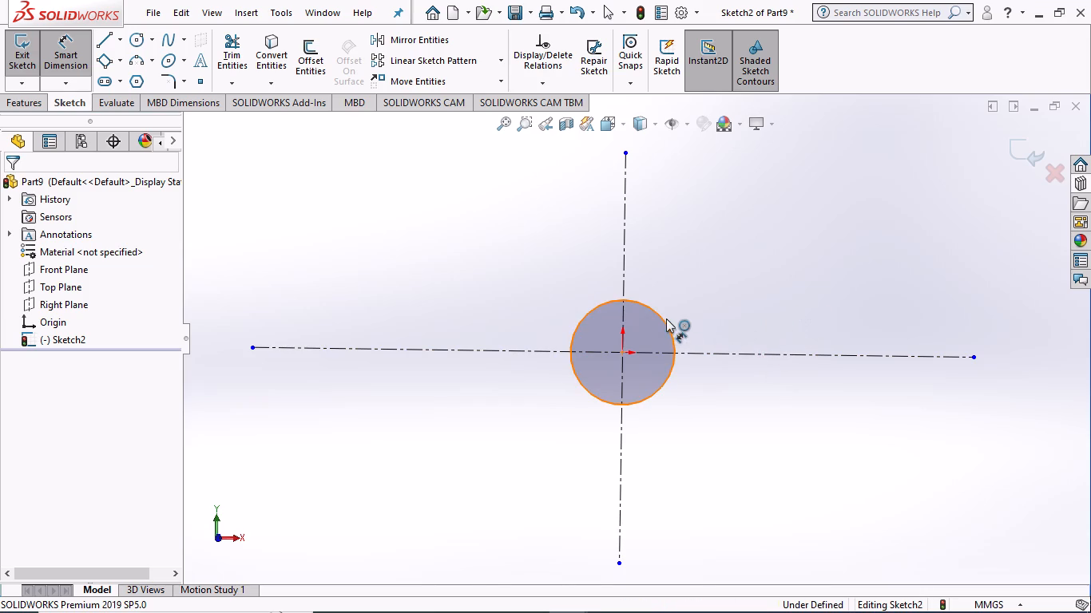
pyautogui.click(708, 304)
pyautogui.write('60')
pyautogui.press('Return')
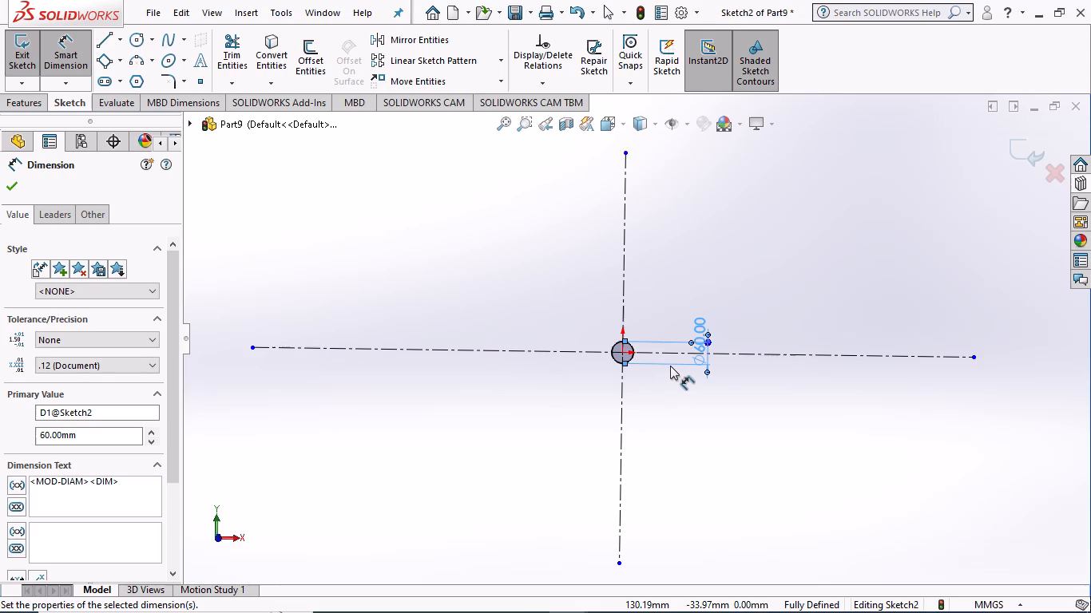
pyautogui.click(9, 187)
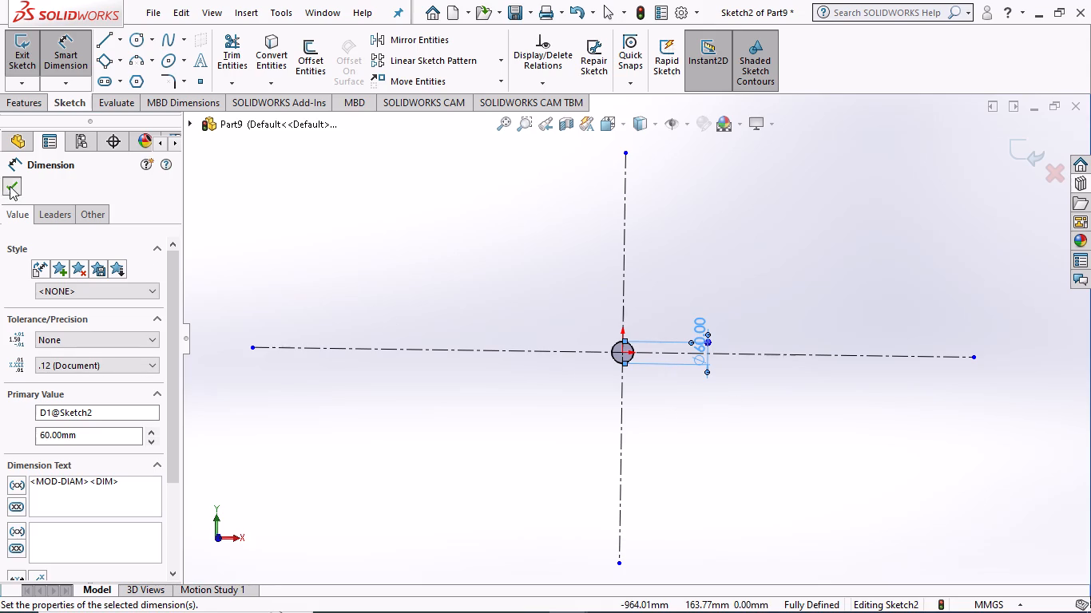
# Sketch a smaller concentric circle at the origin inside the 60 mm circle and dimension its diameter as 30 mm.
pyautogui.scroll(-14, 624, 382)
pyautogui.scroll(-3, 581, 240)
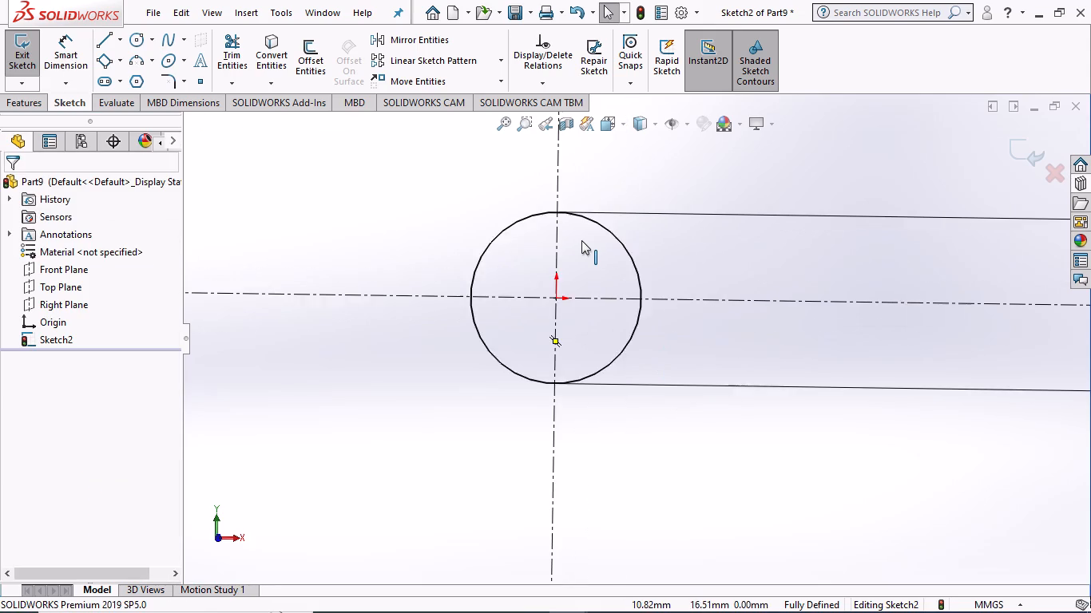
pyautogui.scroll(-5, 581, 240)
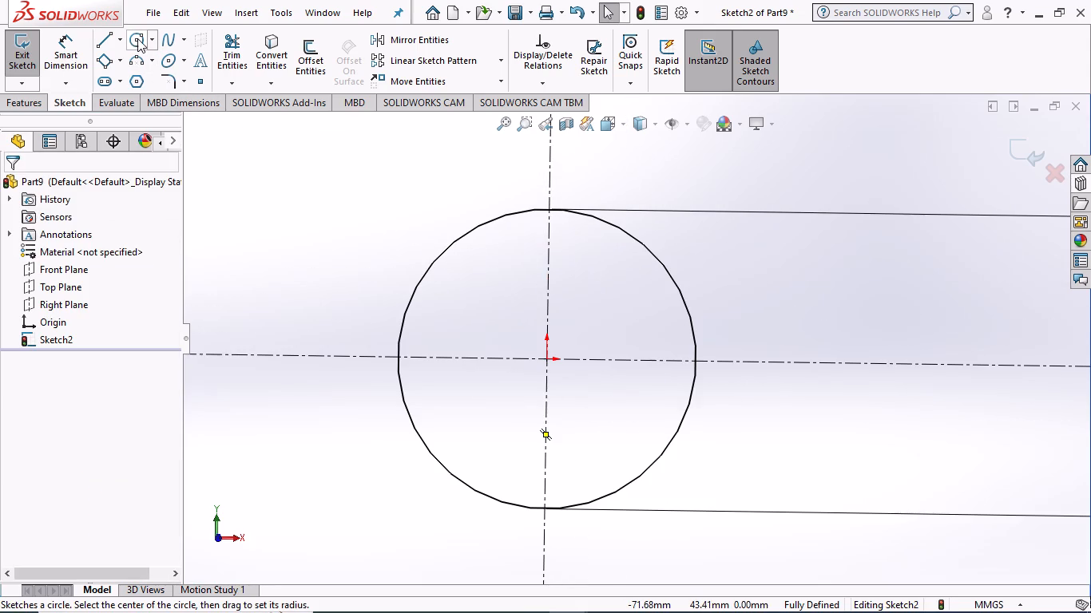
pyautogui.click(137, 38)
pyautogui.click(546, 355)
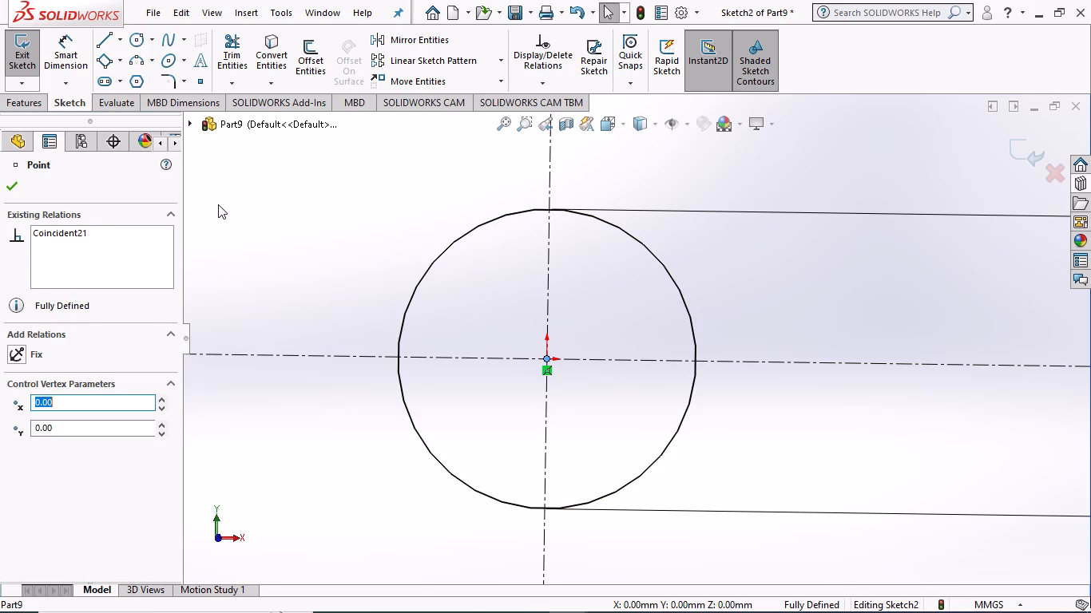
pyautogui.click(218, 204)
pyautogui.click(131, 37)
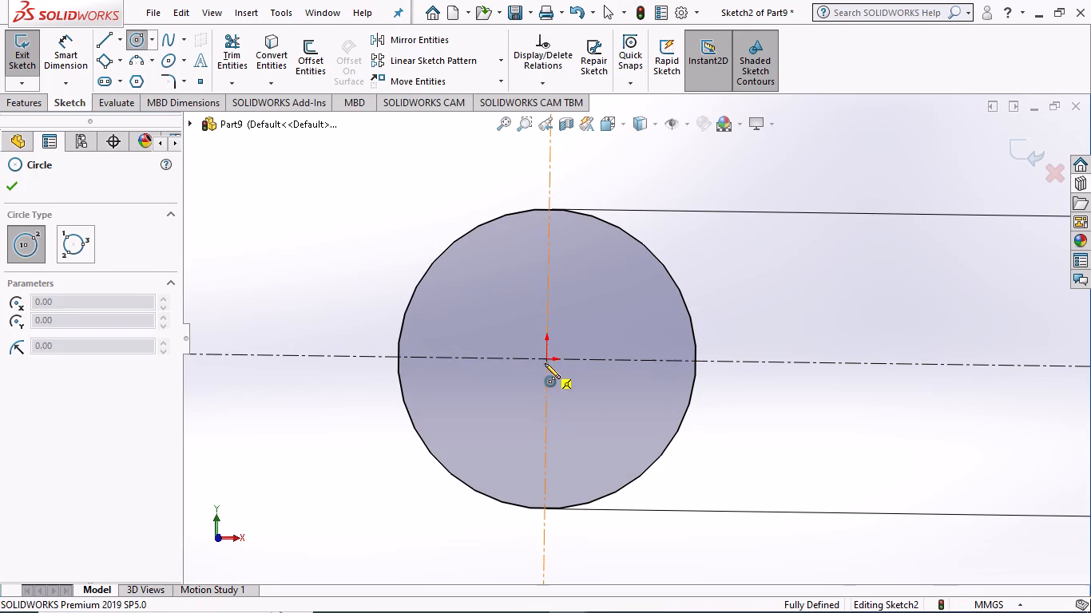
pyautogui.click(545, 359)
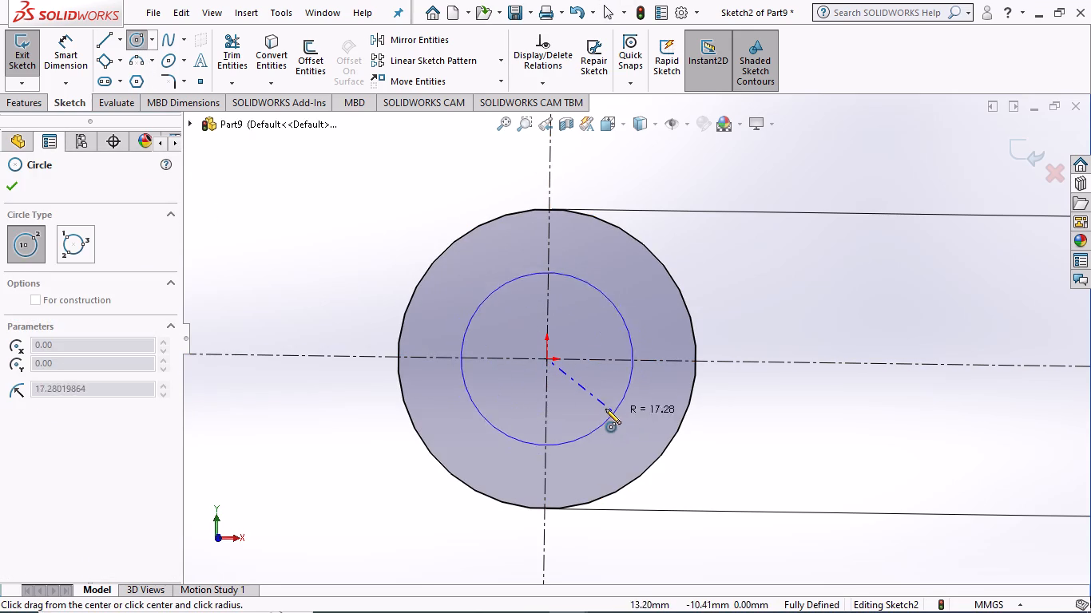
pyautogui.click(601, 407)
pyautogui.click(65, 58)
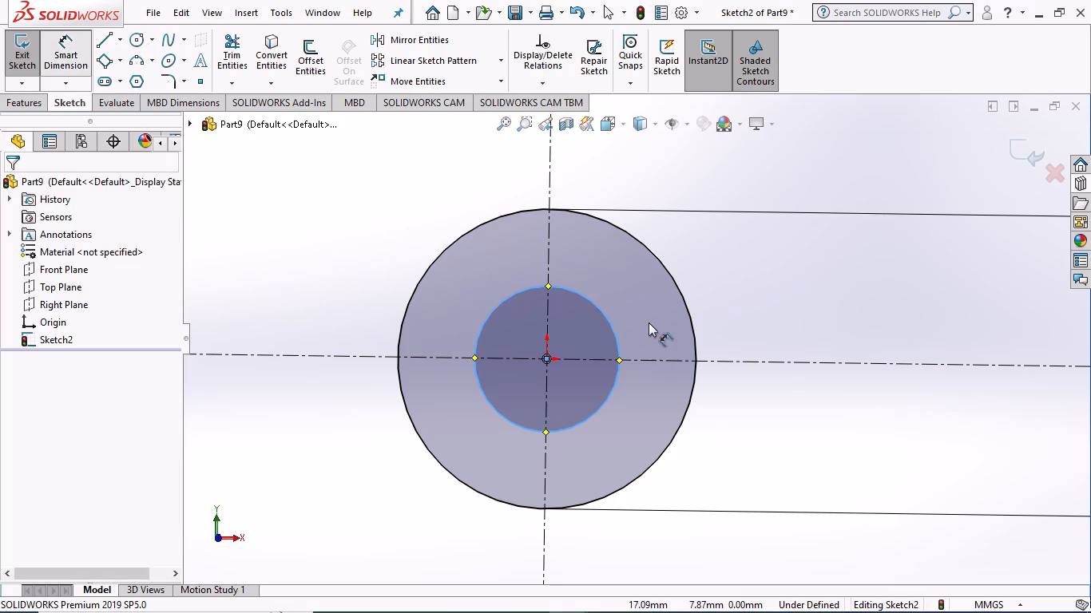
pyautogui.click(611, 322)
pyautogui.click(732, 279)
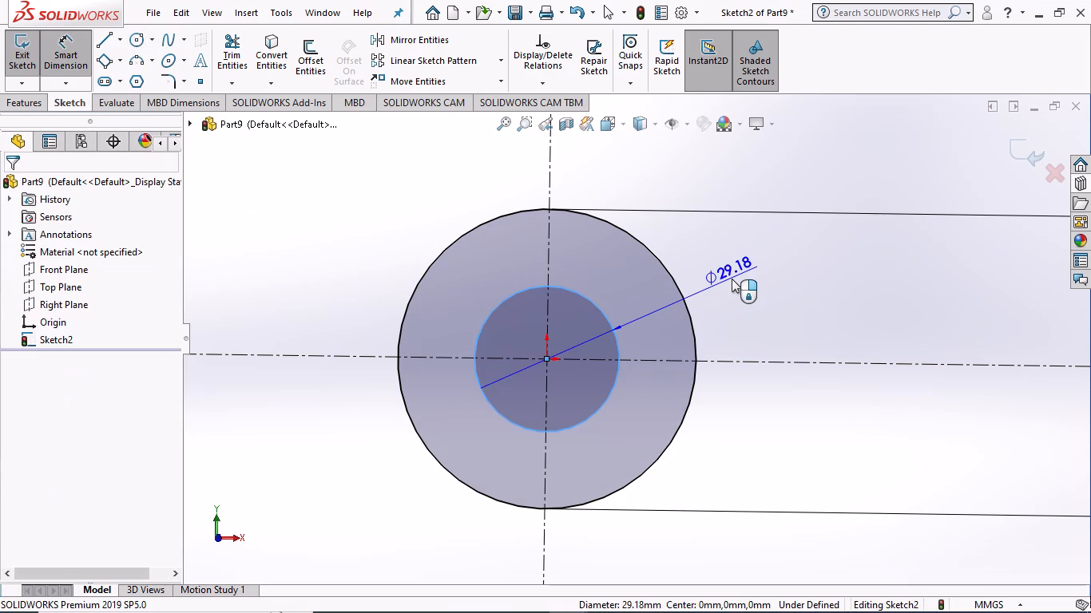
pyautogui.write('30')
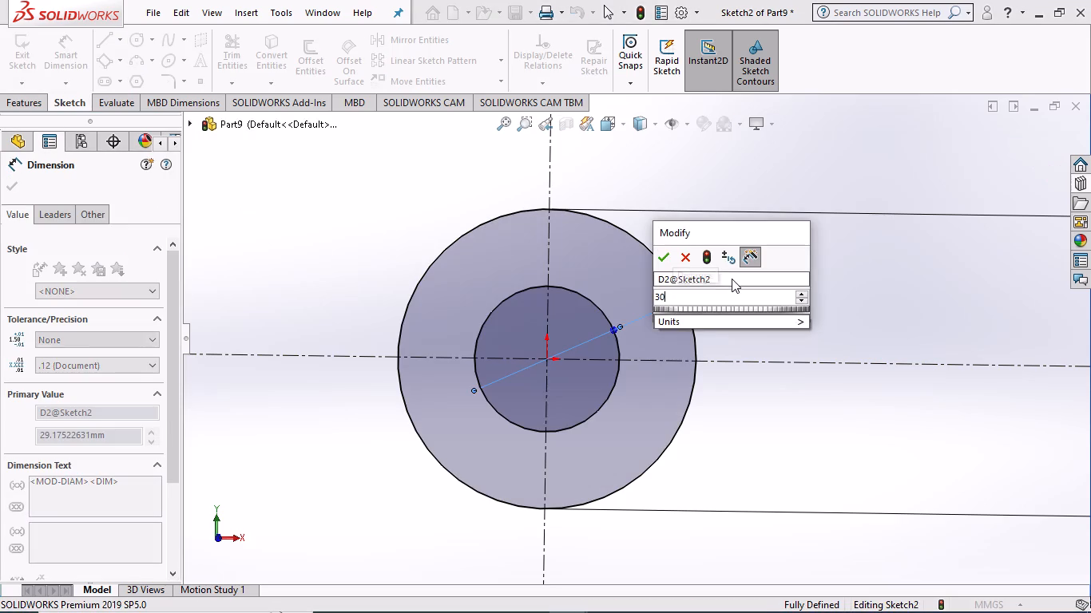
pyautogui.press('Return')
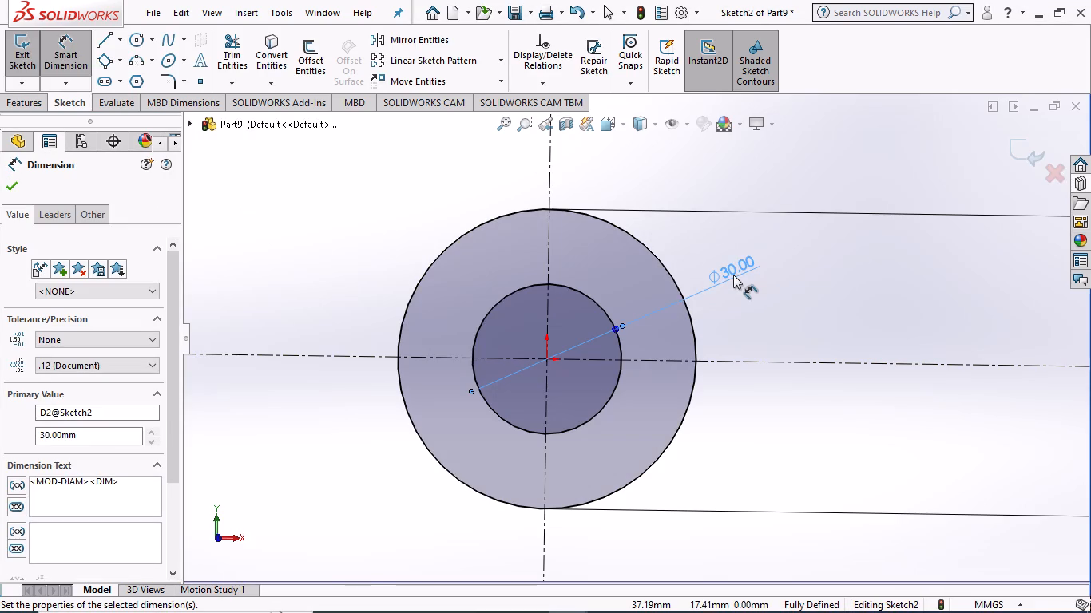
pyautogui.click(9, 182)
# Move the outer circle's 60 mm diameter dimension closer to the two circles.
pyautogui.scroll(3, 550, 187)
pyautogui.scroll(2, 566, 274)
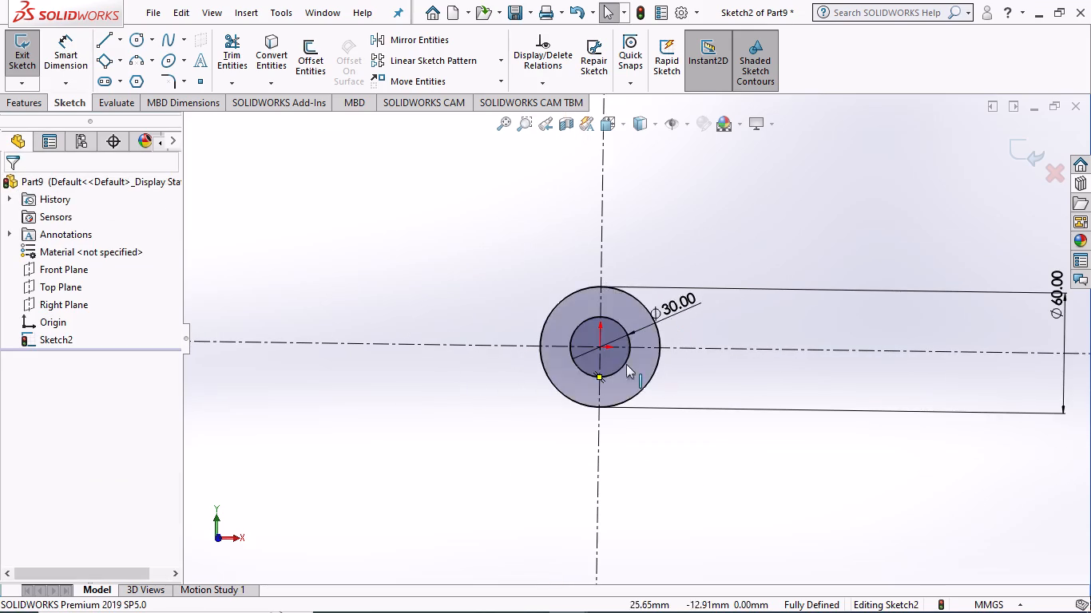
pyautogui.scroll(-2, 617, 355)
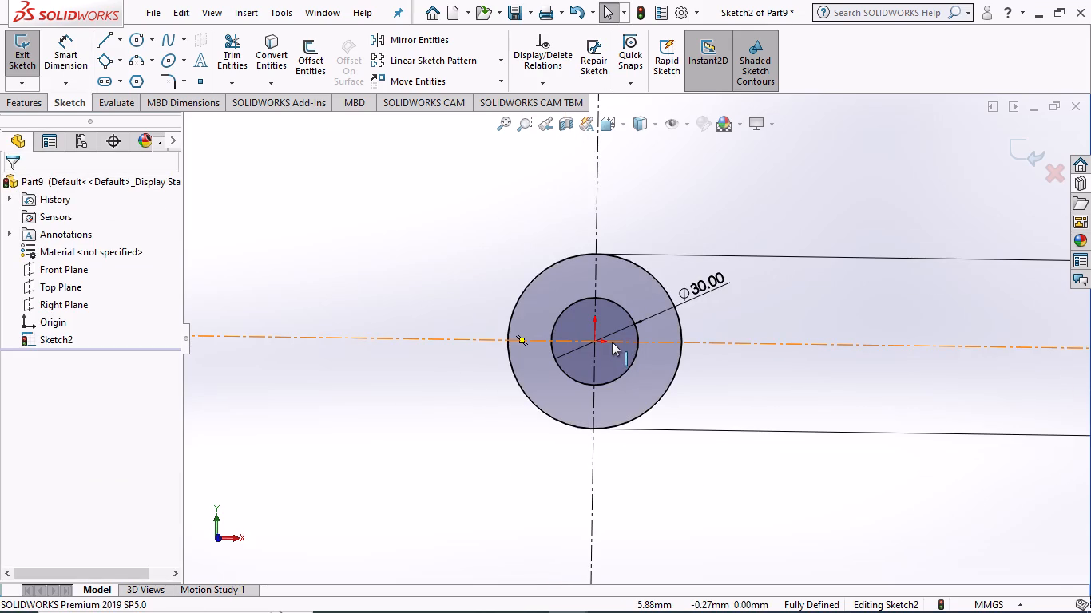
pyautogui.scroll(-6, 584, 310)
pyautogui.scroll(4, 630, 309)
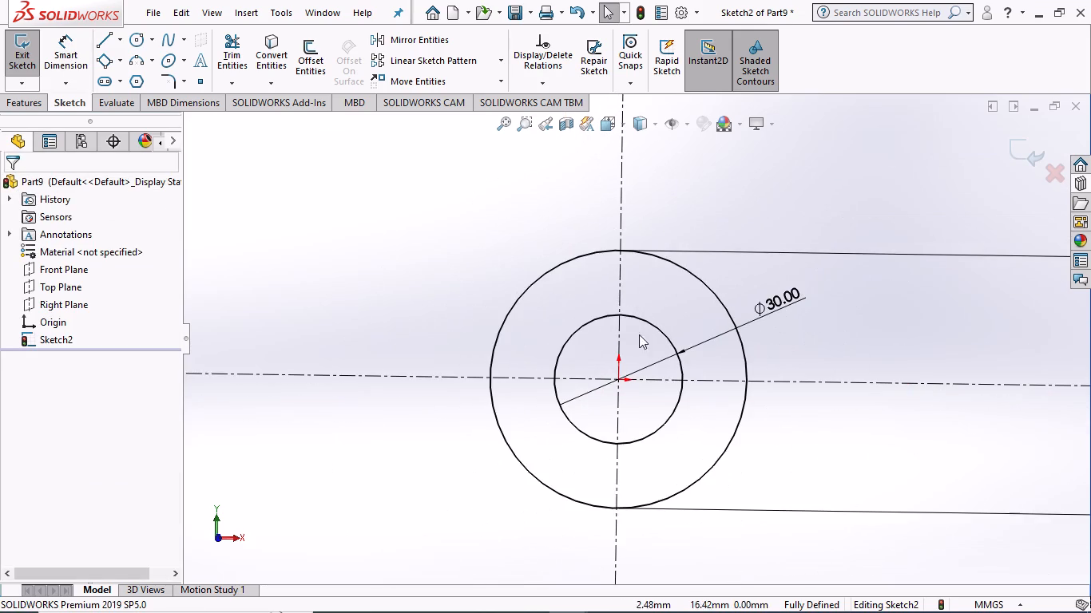
pyautogui.scroll(-2, 696, 350)
pyautogui.scroll(9, 654, 350)
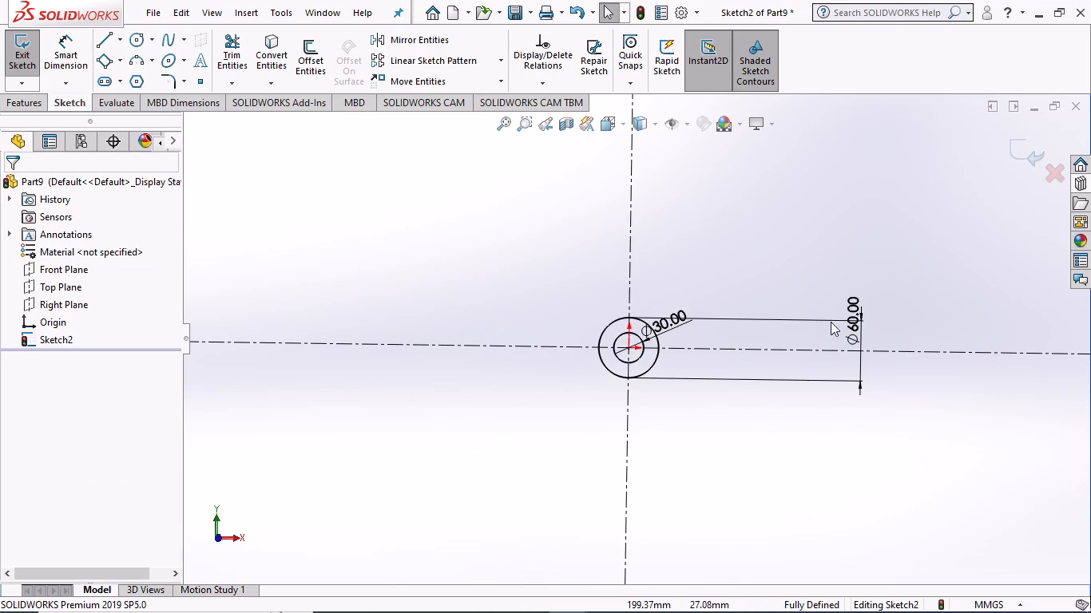
pyautogui.moveTo(853, 313); pyautogui.dragTo(707, 344)
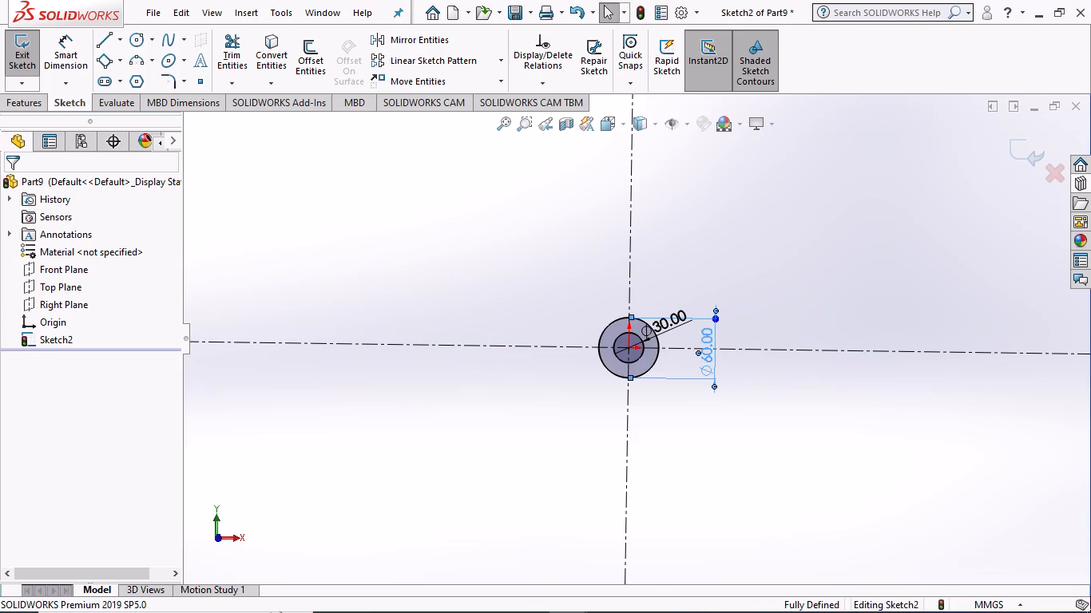
# Extrude the ring between the two circles as a boss with a Mid Plane end condition, 50 mm deep.
pyautogui.scroll(-9, 649, 345)
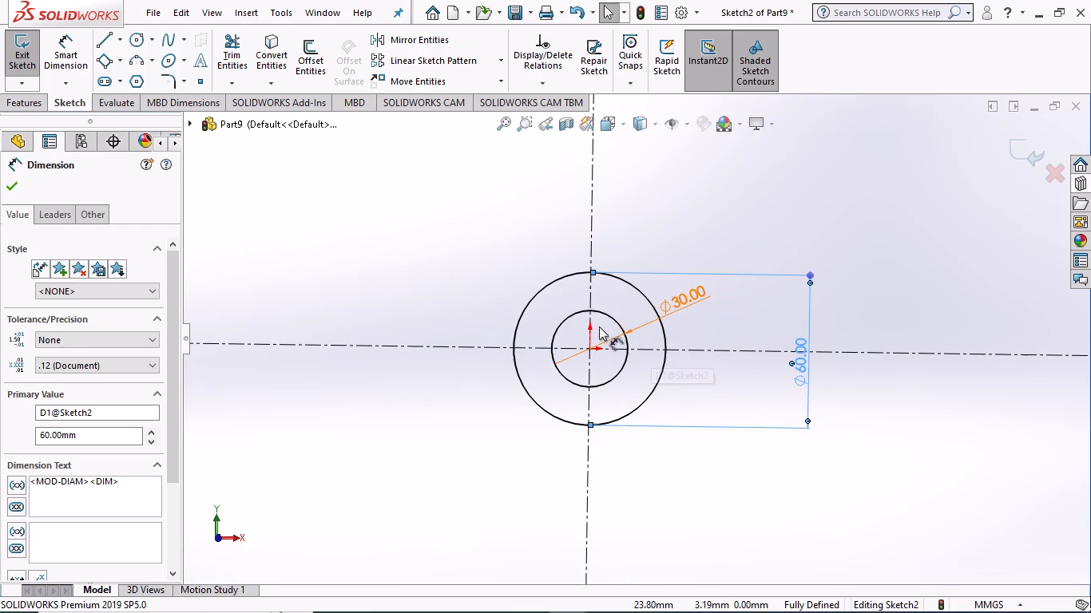
pyautogui.click(30, 101)
pyautogui.click(31, 53)
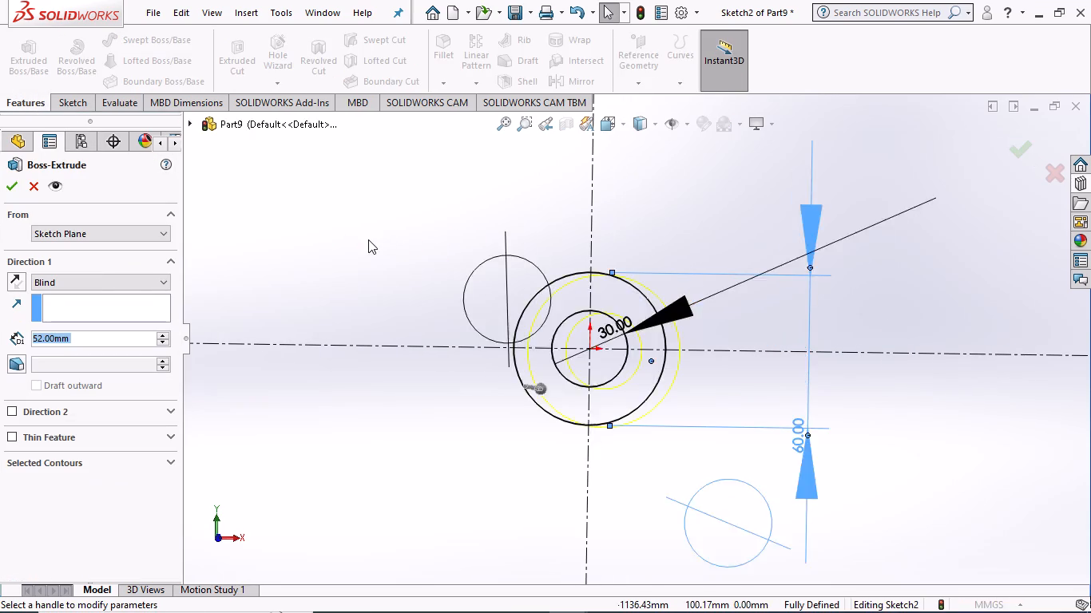
pyautogui.click(156, 281)
pyautogui.click(73, 348)
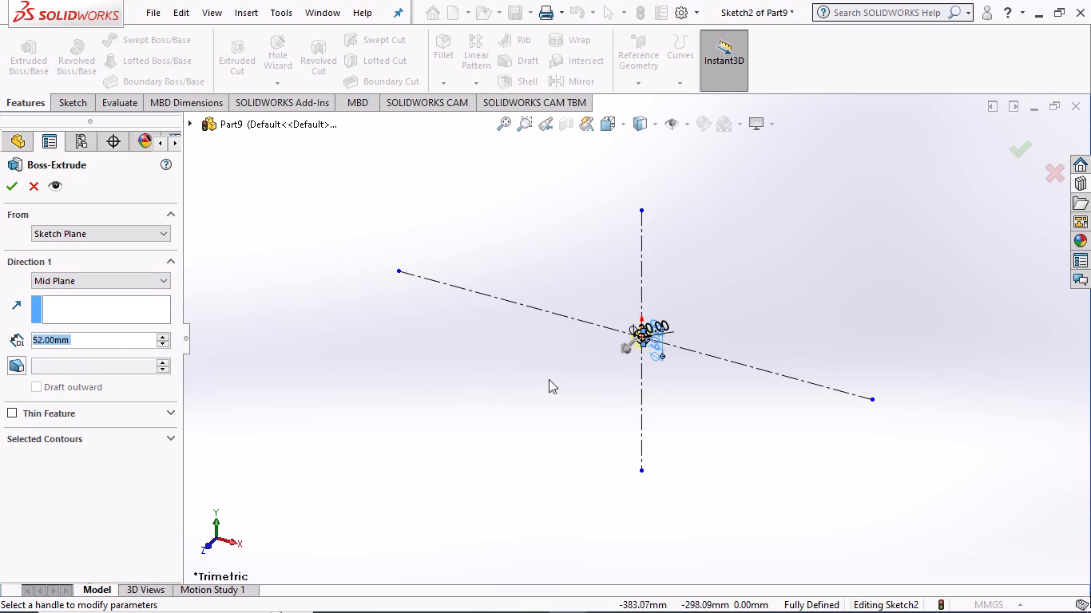
pyautogui.write('50')
pyautogui.press('Return')
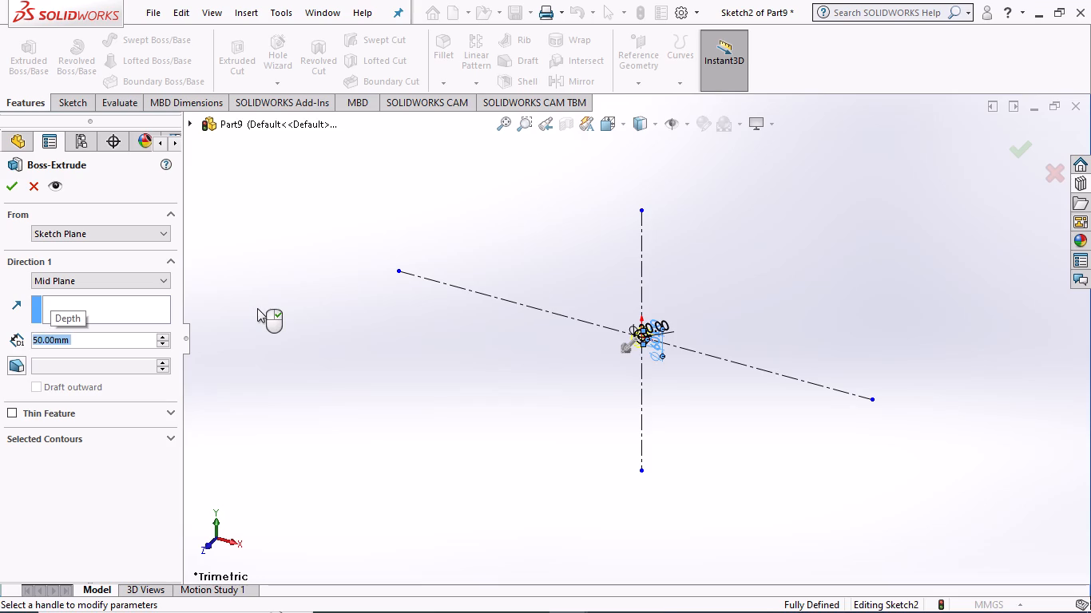
pyautogui.click(14, 187)
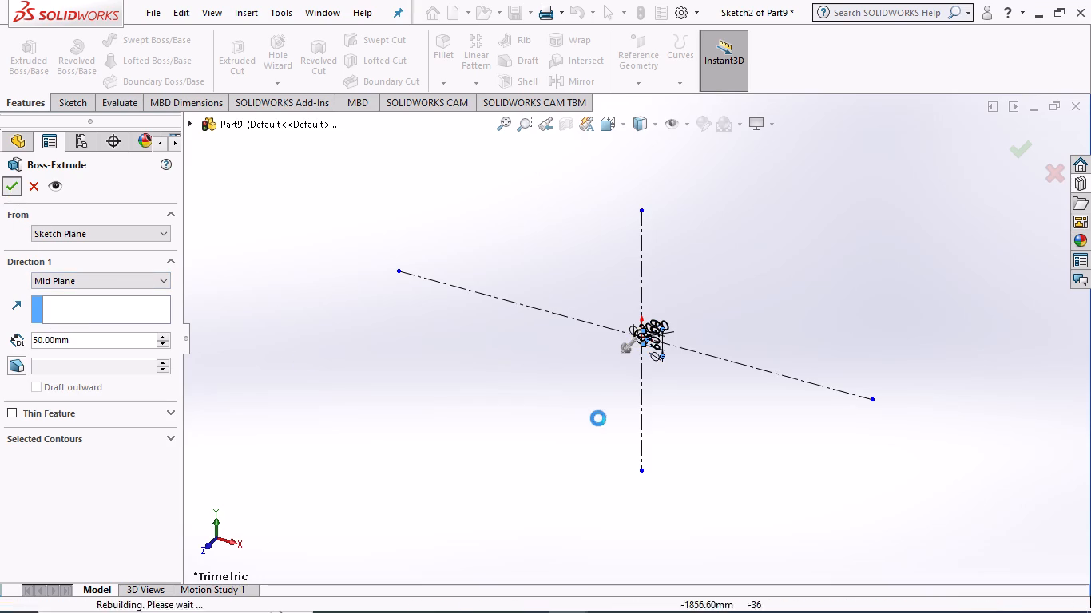
pyautogui.scroll(-6, 658, 338)
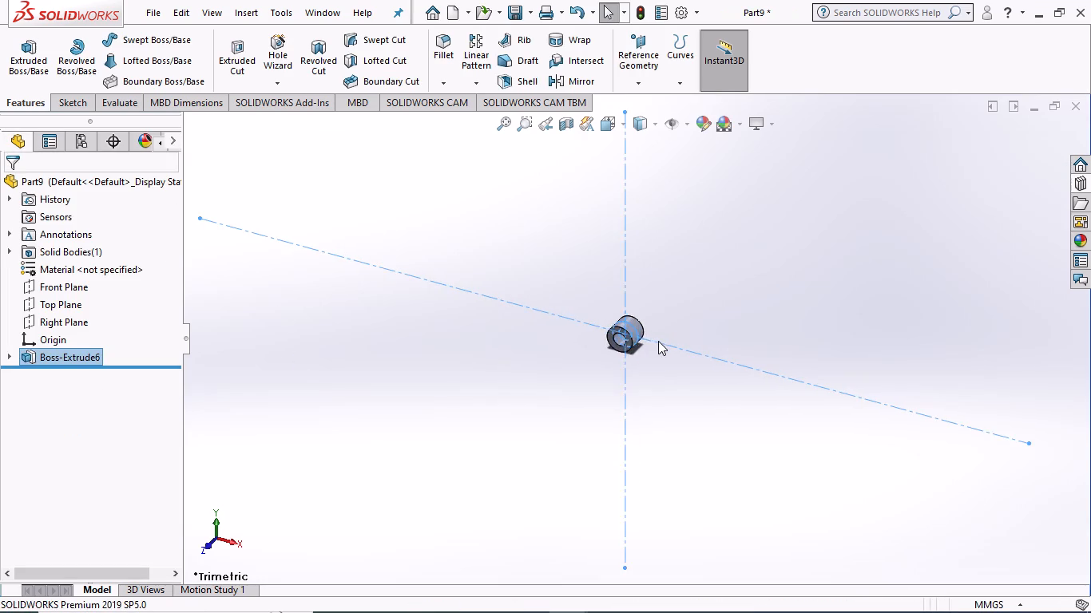
# Examine the extruded hollow cylinder from several angles, including its bore and both end faces.
pyautogui.scroll(-20, 658, 341)
pyautogui.scroll(3, 612, 328)
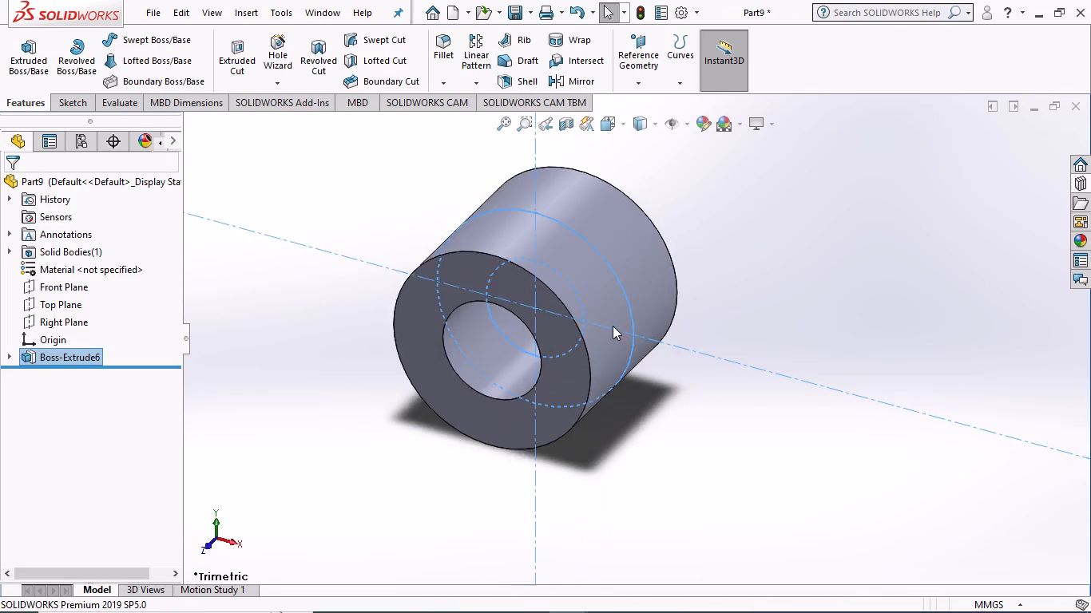
pyautogui.scroll(3, 613, 326)
pyautogui.click(431, 350)
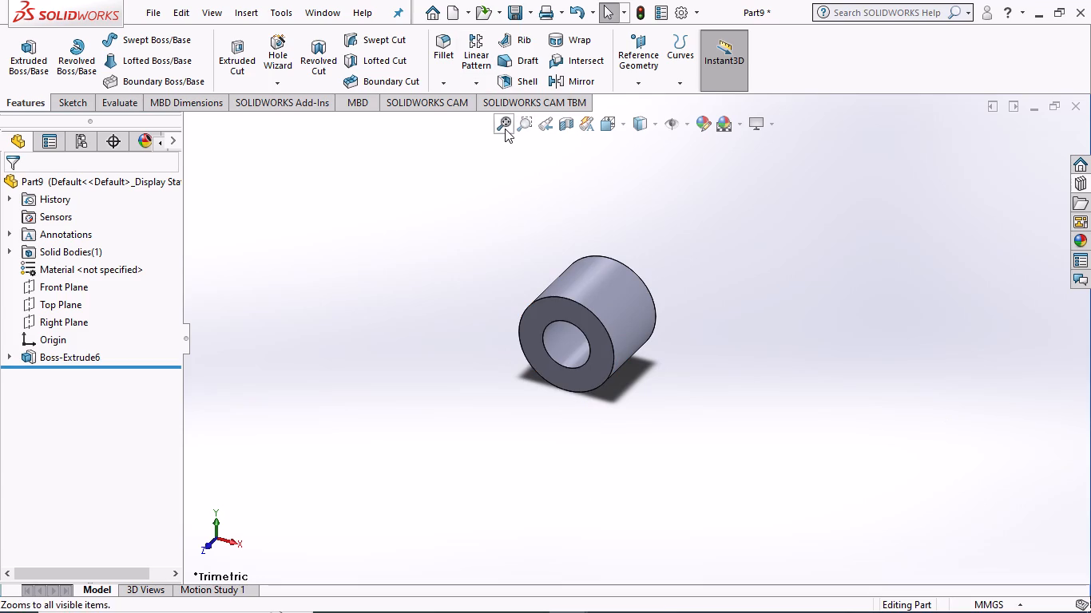
pyautogui.click(505, 129)
pyautogui.scroll(1, 638, 337)
pyautogui.moveTo(412, 279); pyautogui.dragTo(413, 275, button='middle')
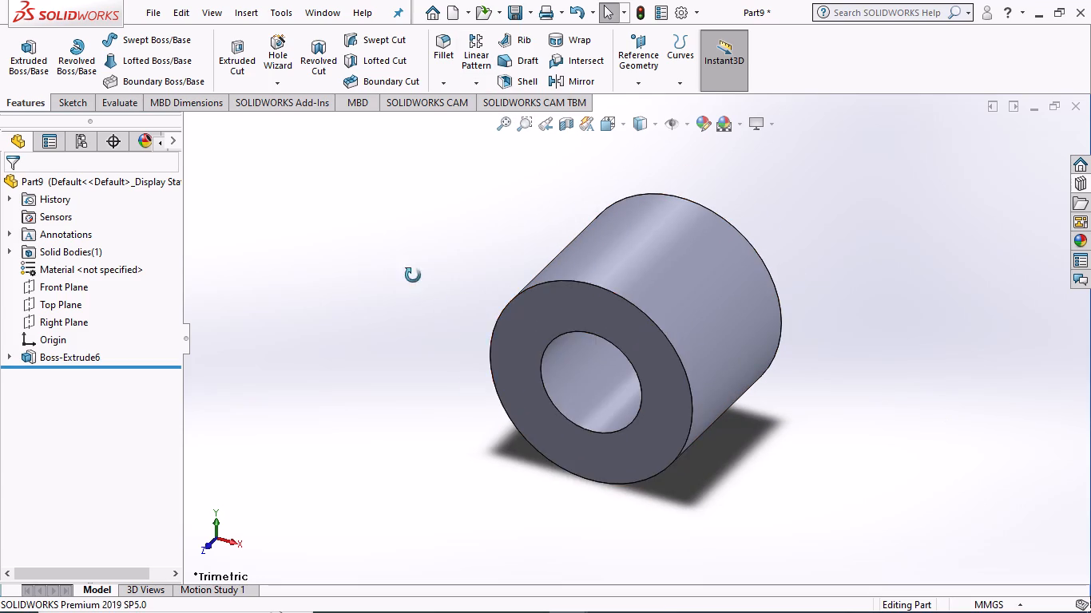
pyautogui.moveTo(413, 275); pyautogui.dragTo(433, 278, button='middle')
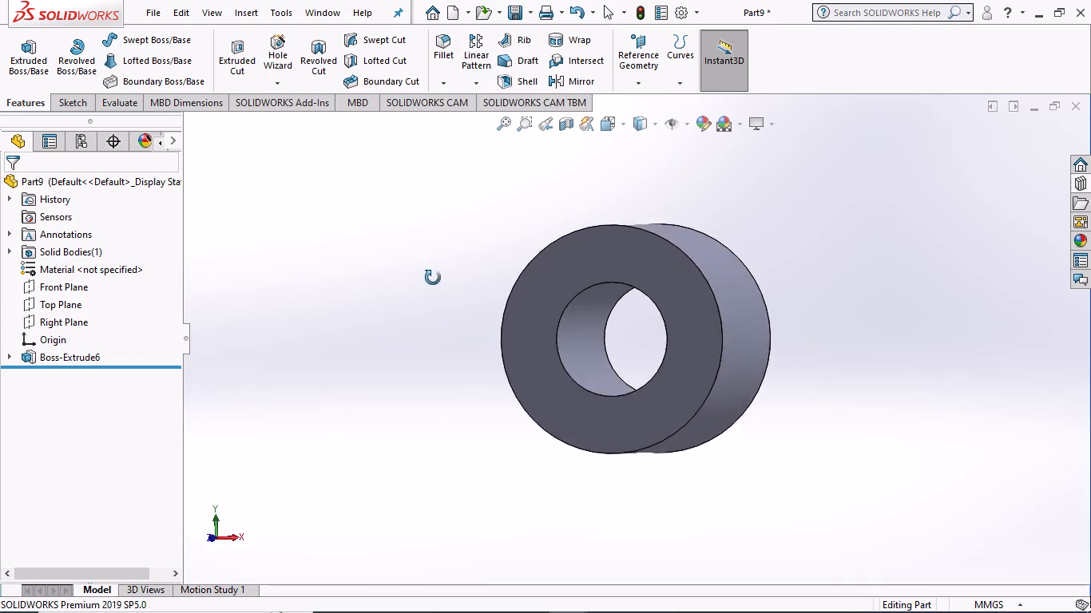
pyautogui.moveTo(433, 278); pyautogui.dragTo(635, 319, button='middle')
pyautogui.moveTo(609, 325); pyautogui.dragTo(432, 308, button='middle')
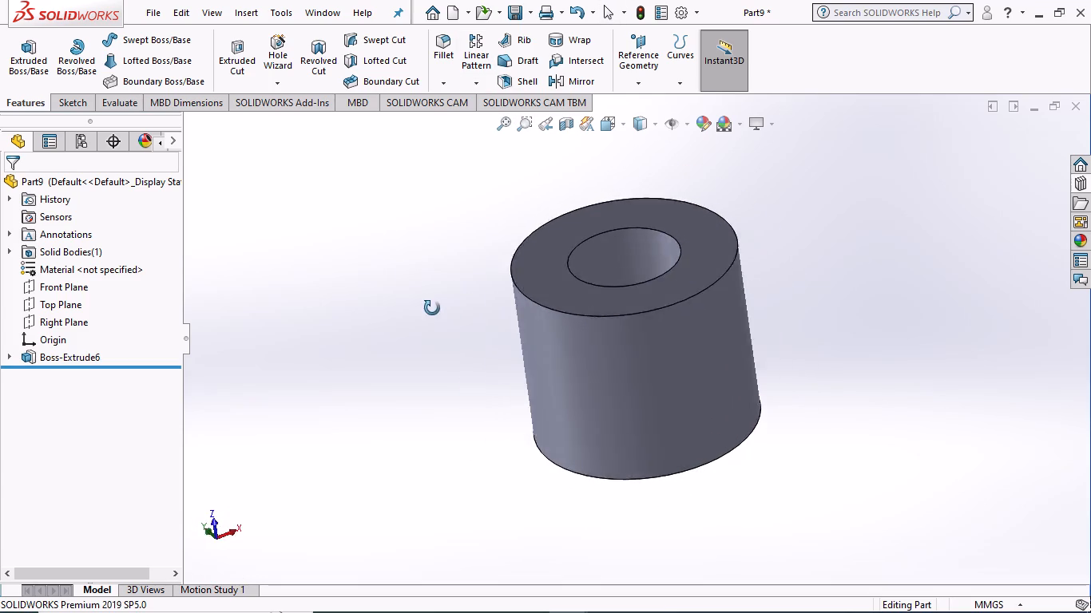
pyautogui.moveTo(432, 308); pyautogui.dragTo(561, 392, button='middle')
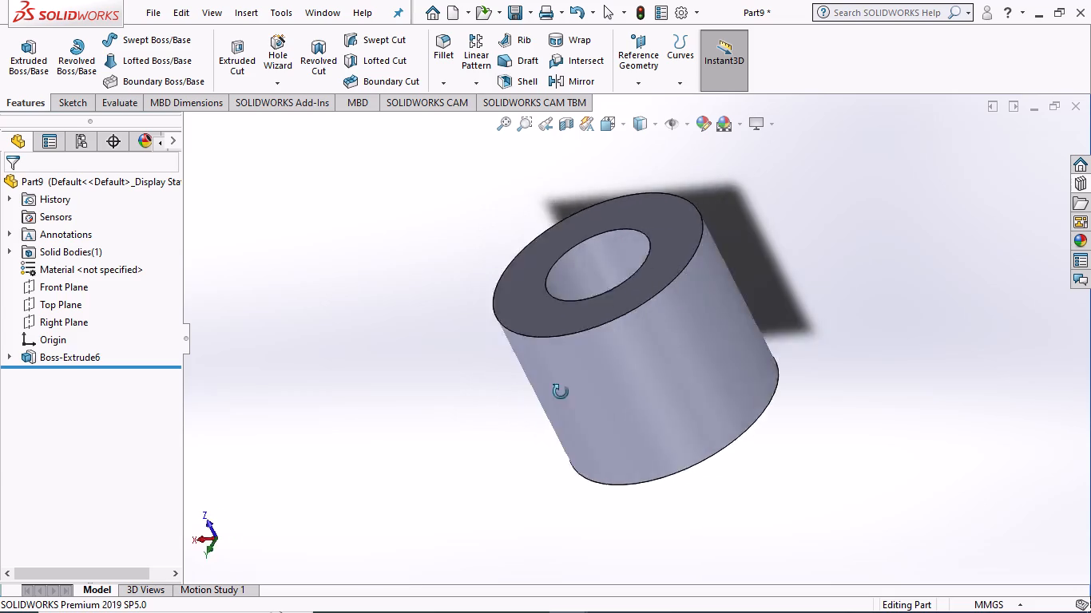
pyautogui.moveTo(561, 392); pyautogui.dragTo(724, 280, button='middle')
pyautogui.moveTo(726, 267); pyautogui.dragTo(636, 392, button='middle')
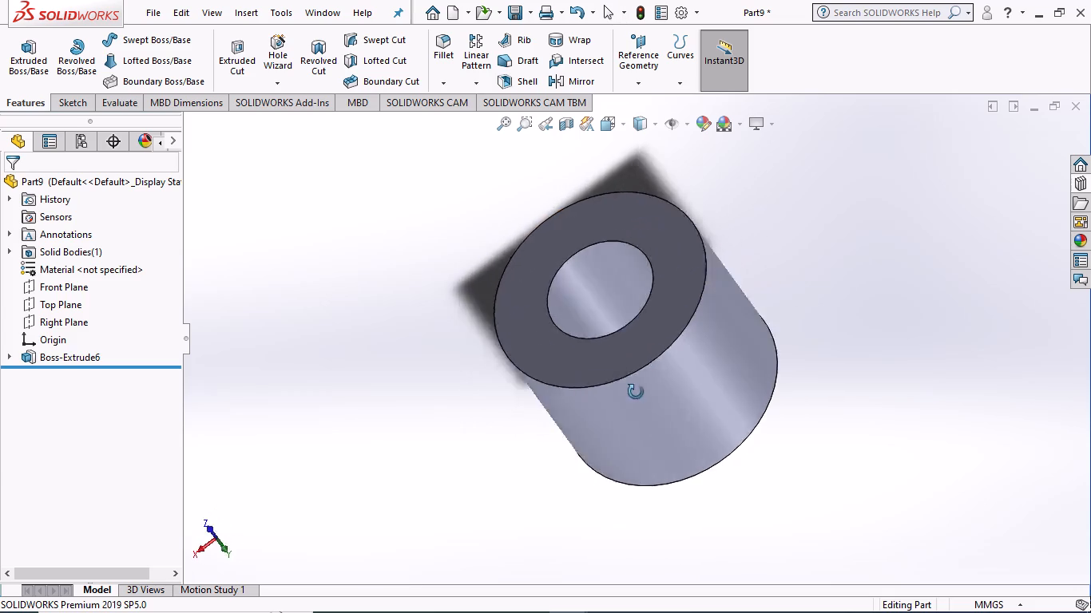
pyautogui.moveTo(636, 392); pyautogui.dragTo(728, 255, button='middle')
pyautogui.moveTo(737, 255); pyautogui.dragTo(744, 255, button='middle')
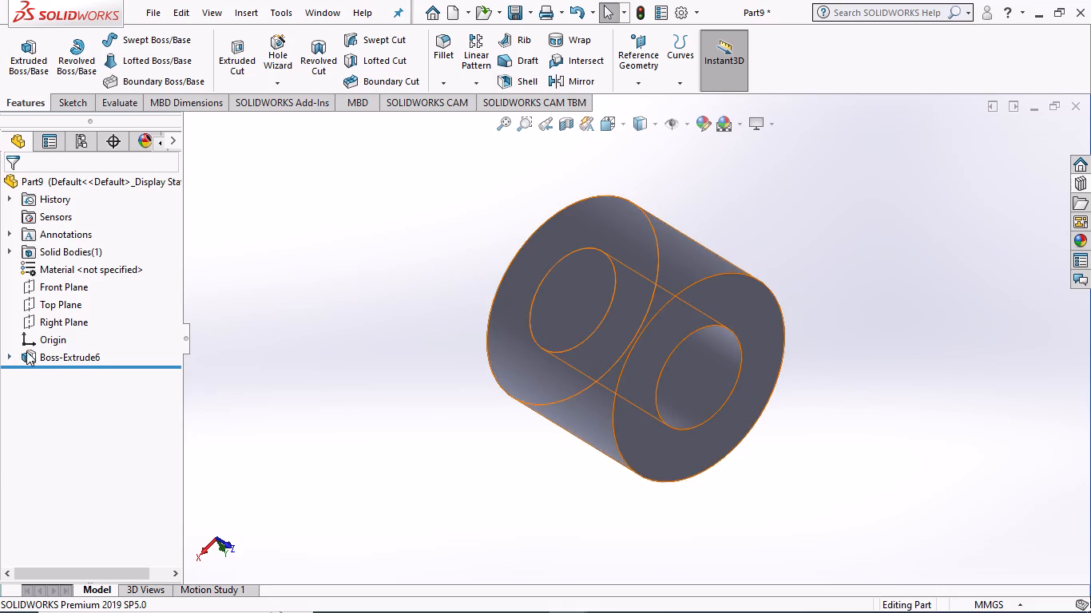
# Delete the hollow cylinder's boss extrusion and its underlying two-circle sketch from the part.
pyautogui.rightClick(76, 352)
pyautogui.click(120, 365)
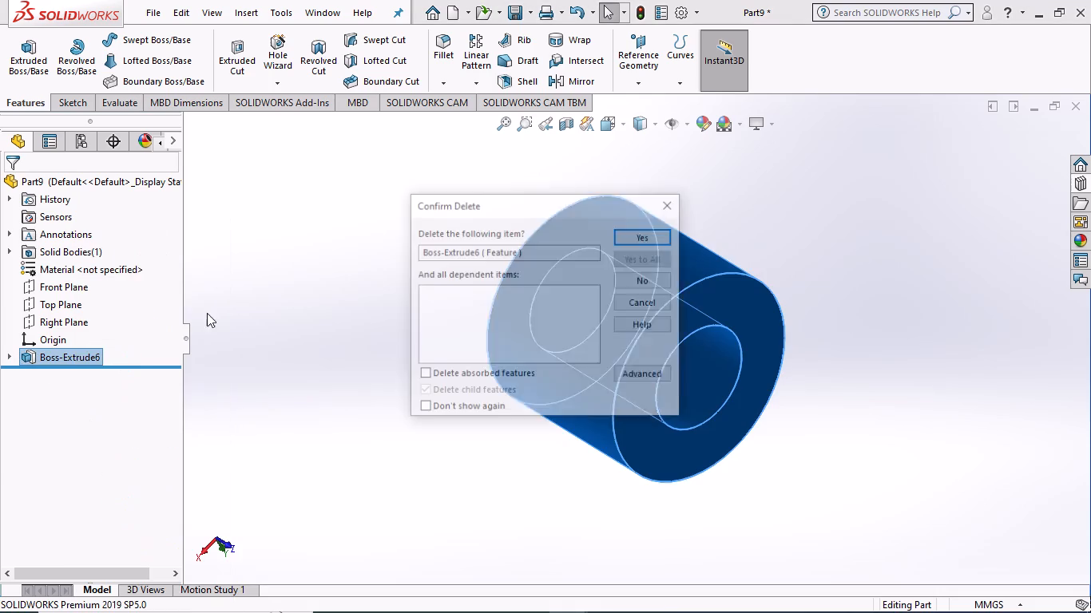
pyautogui.click(649, 235)
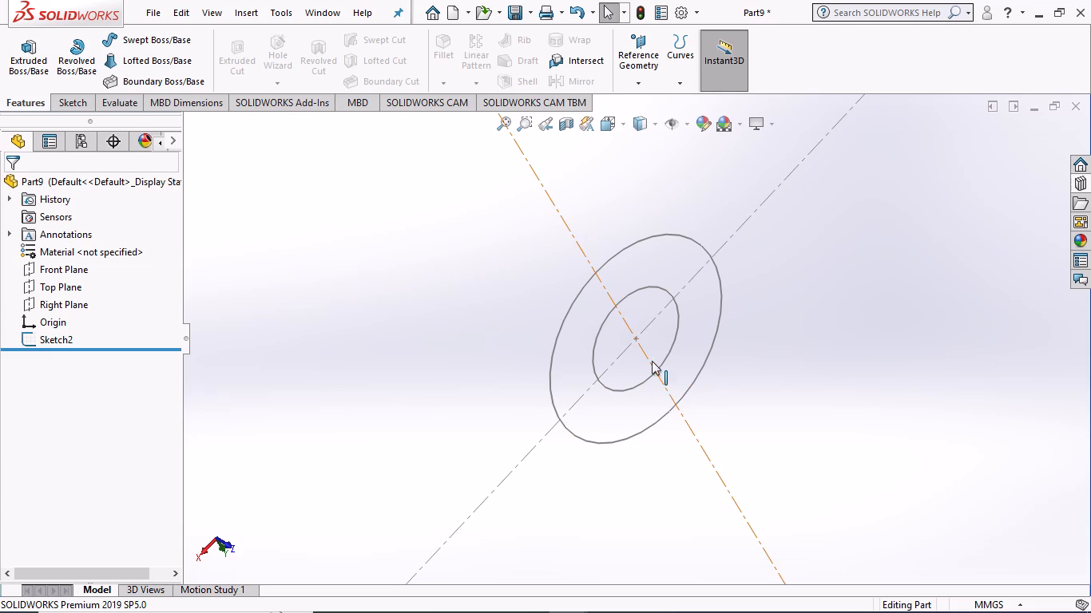
pyautogui.scroll(2, 626, 346)
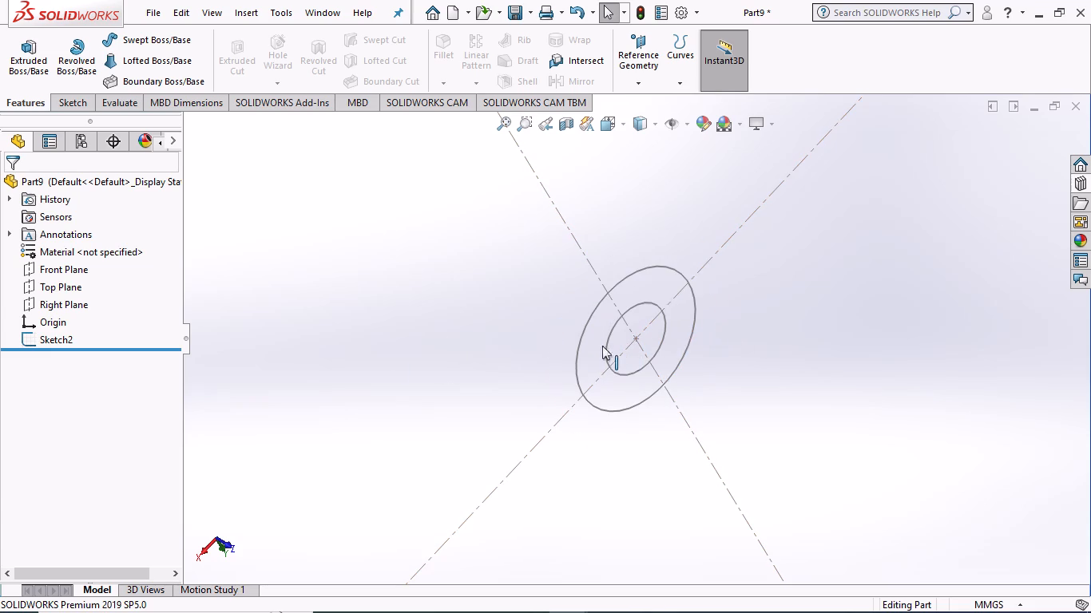
pyautogui.rightClick(48, 342)
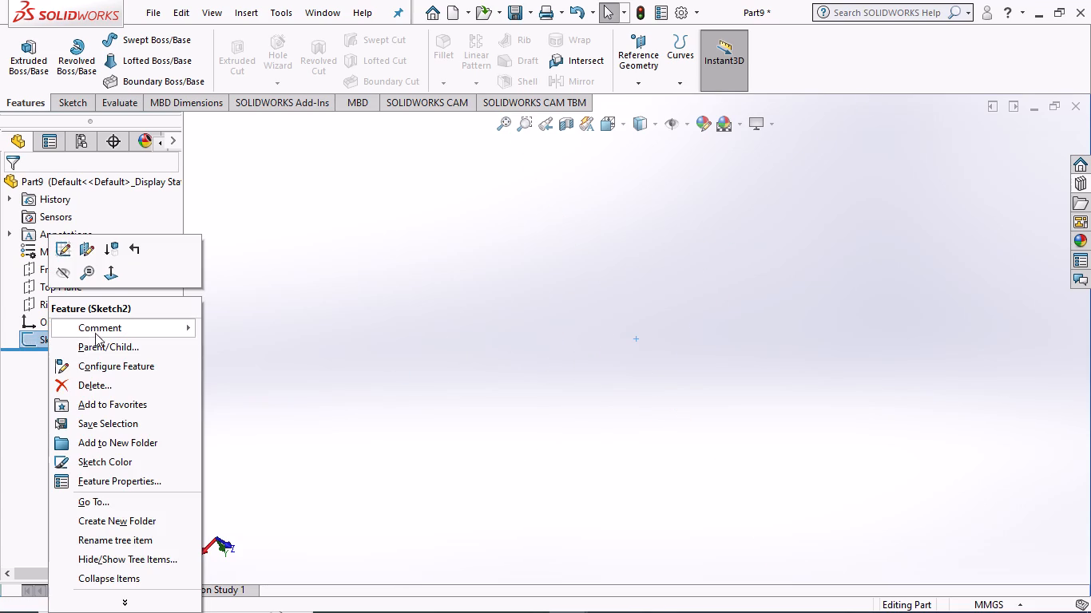
pyautogui.click(90, 386)
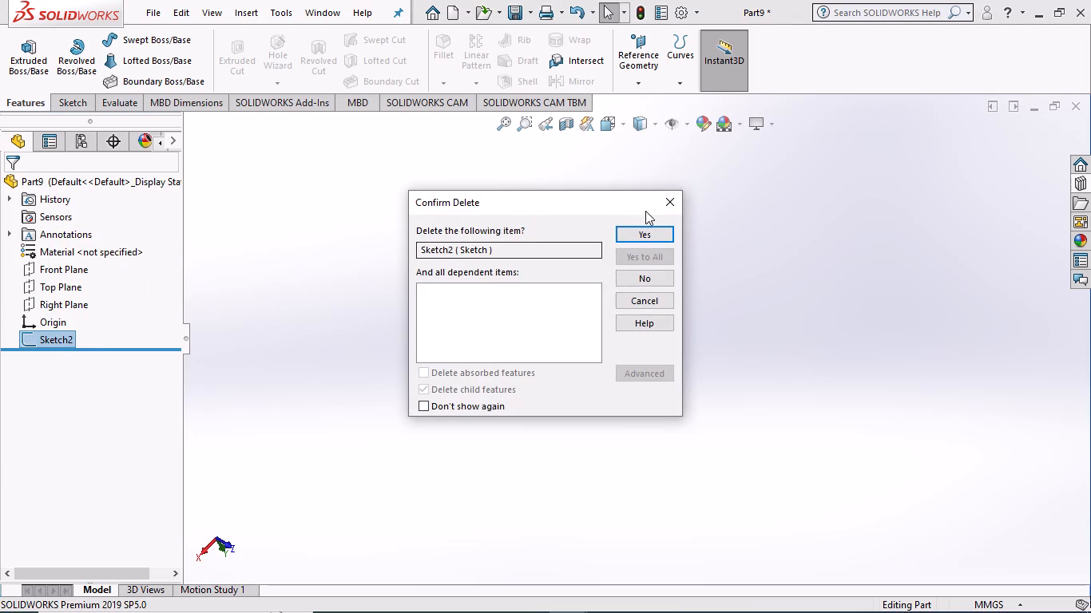
pyautogui.click(650, 238)
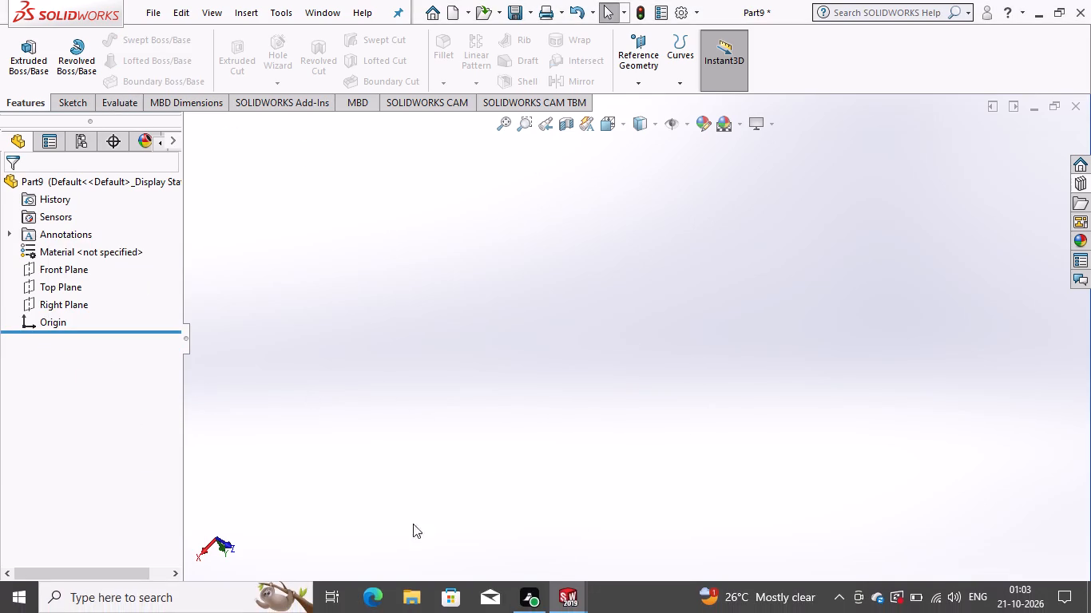
# Start a new sketch on the Front Plane and draw a vertical centerline through the origin, about 153 mm long.
pyautogui.click(58, 269)
pyautogui.click(75, 239)
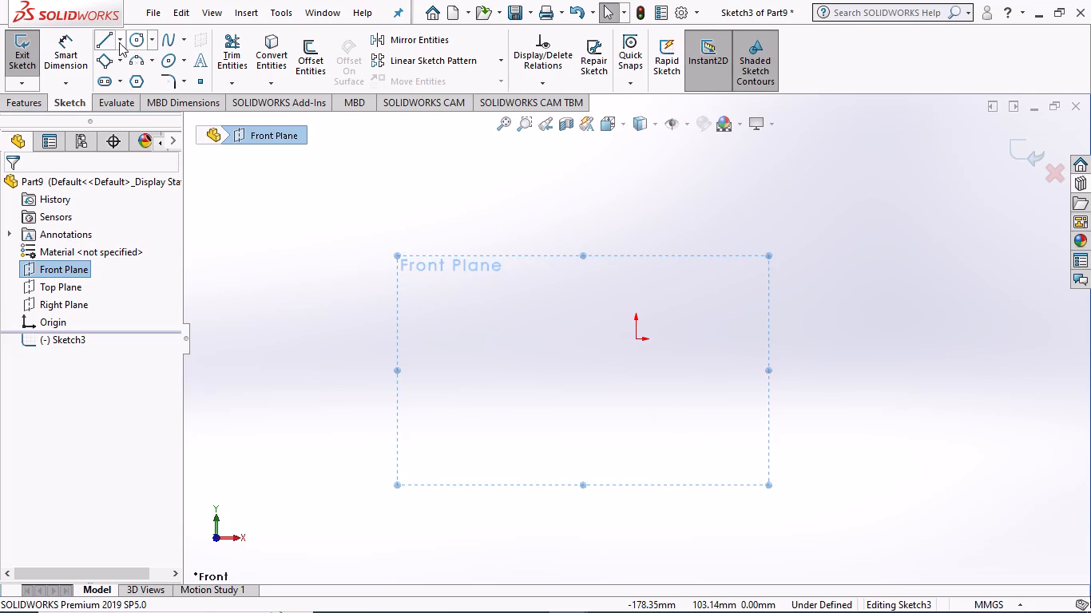
pyautogui.click(119, 40)
pyautogui.click(132, 79)
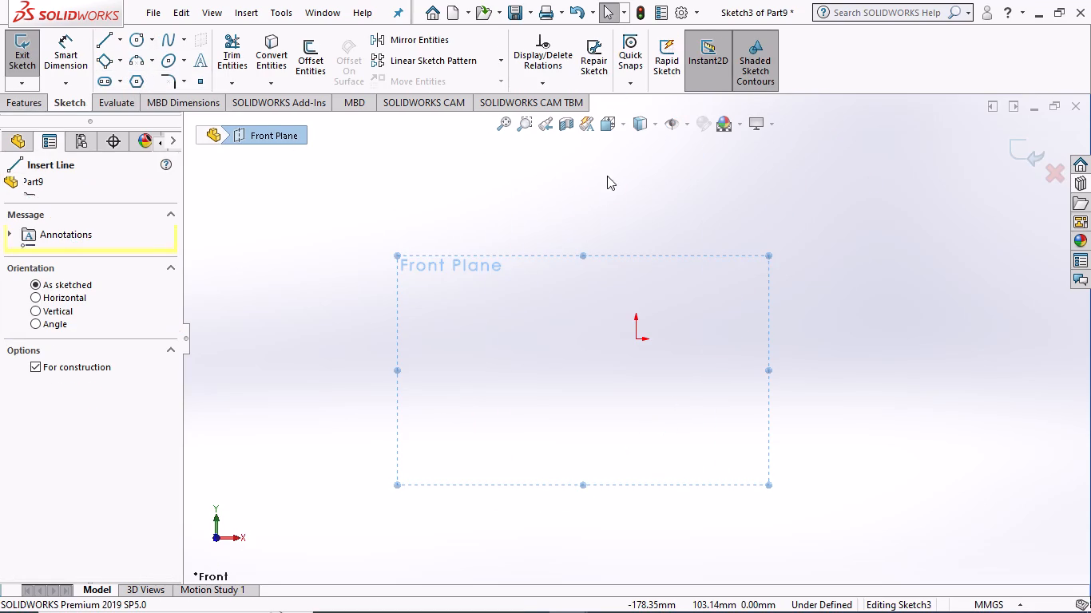
pyautogui.click(634, 178)
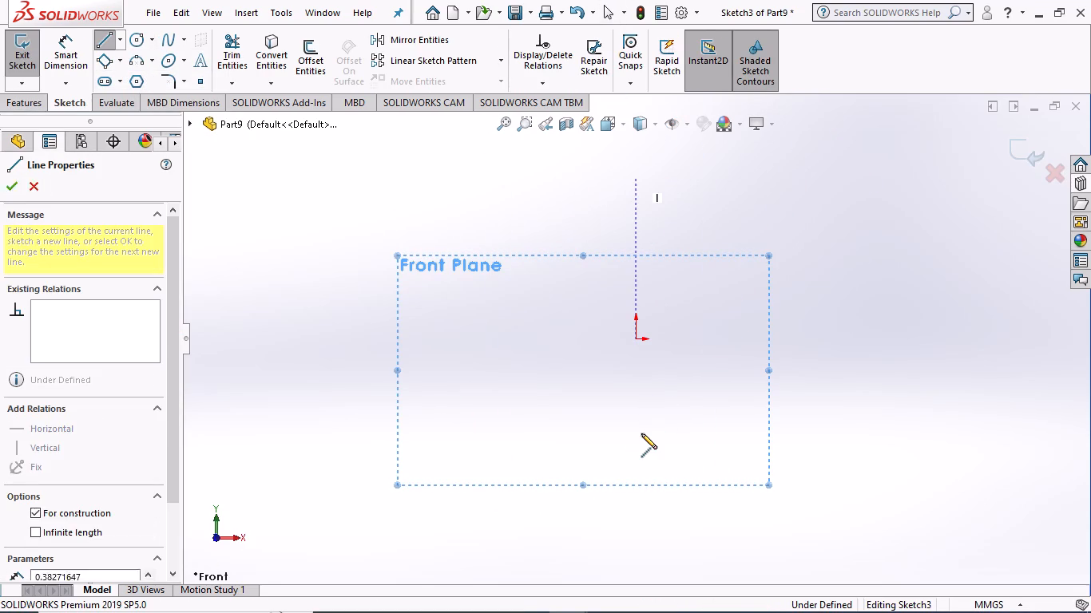
pyautogui.click(639, 496)
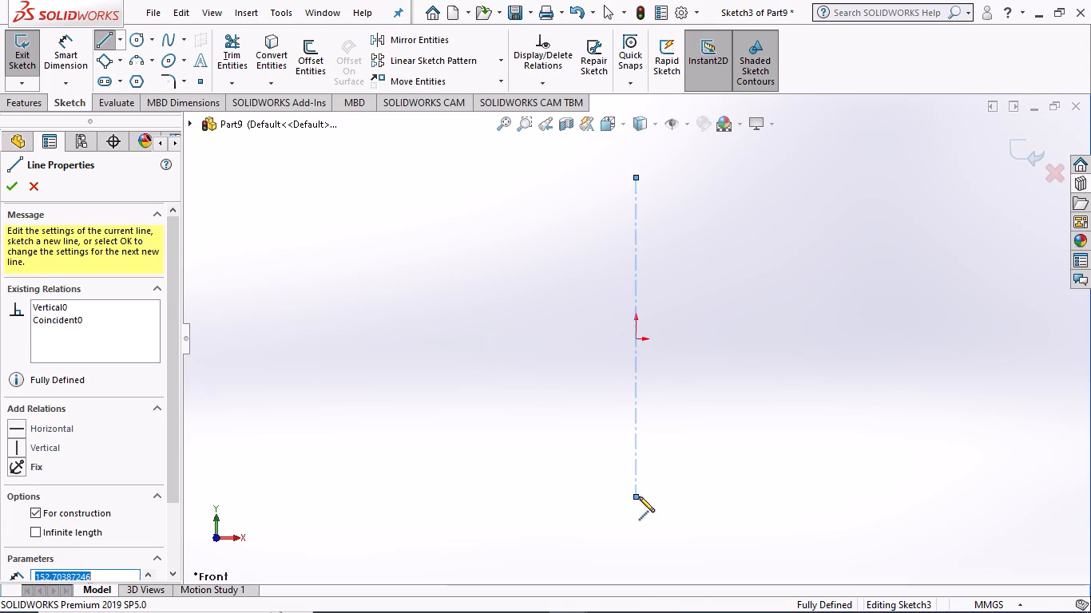
pyautogui.press('Escape')
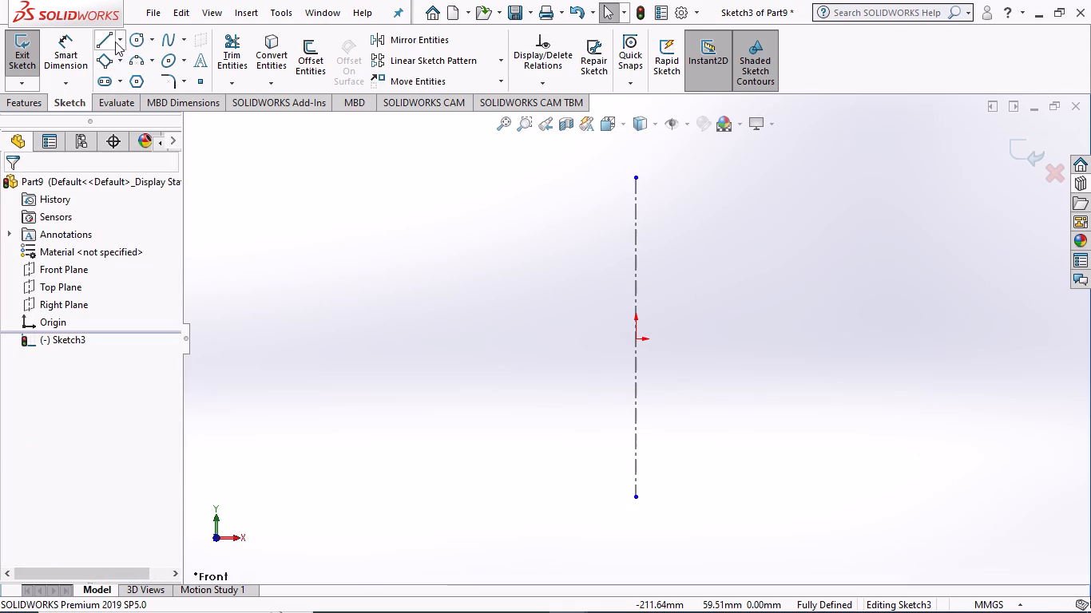
# Draw a horizontal centerline through the origin, about 293 mm long, crossing the vertical one.
pyautogui.click(119, 41)
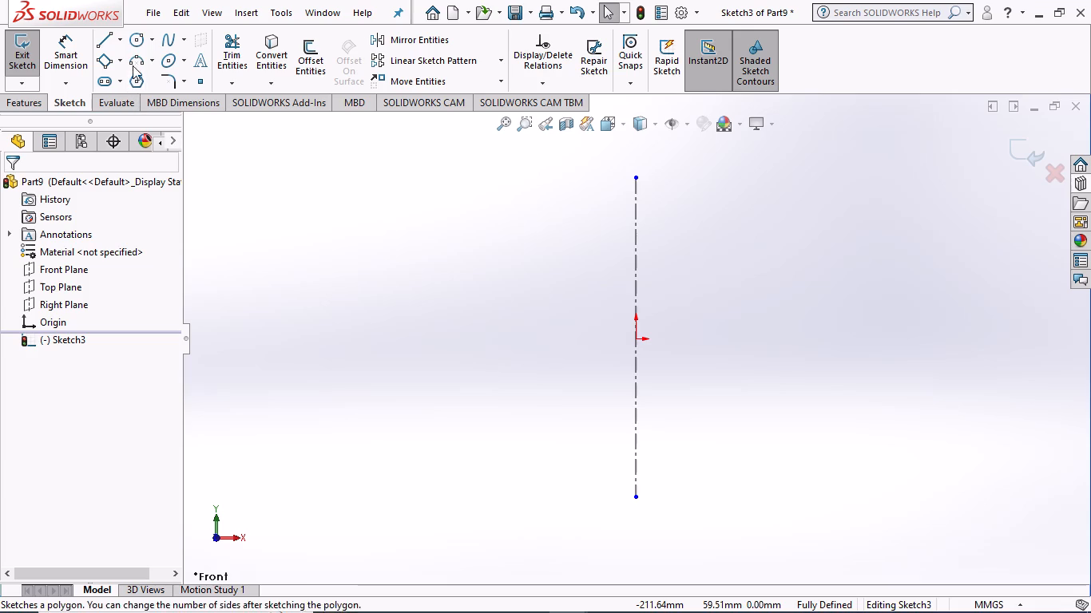
pyautogui.click(121, 38)
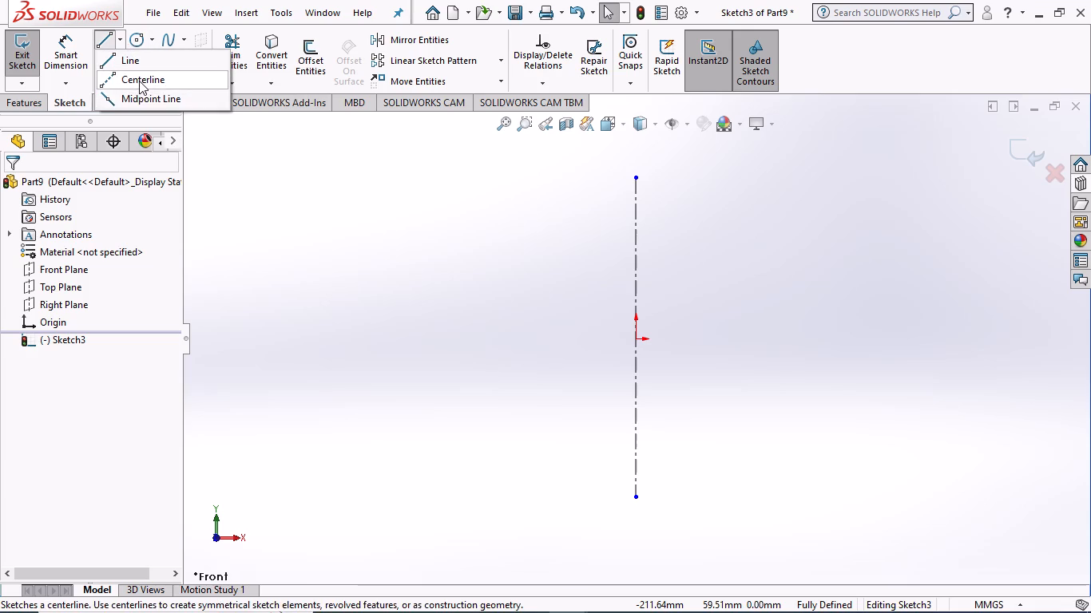
pyautogui.click(139, 81)
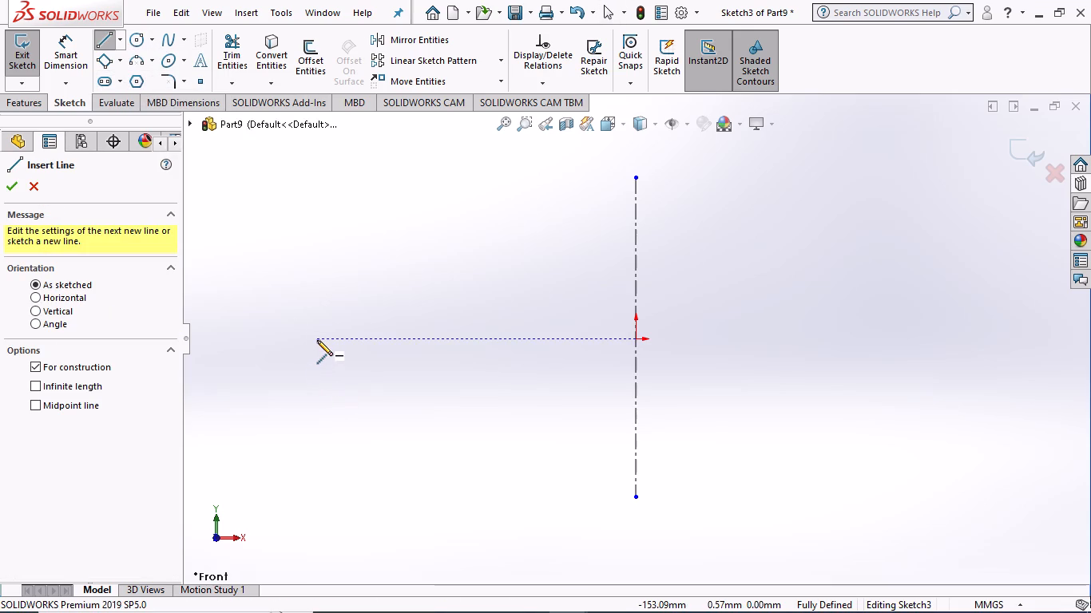
pyautogui.click(317, 340)
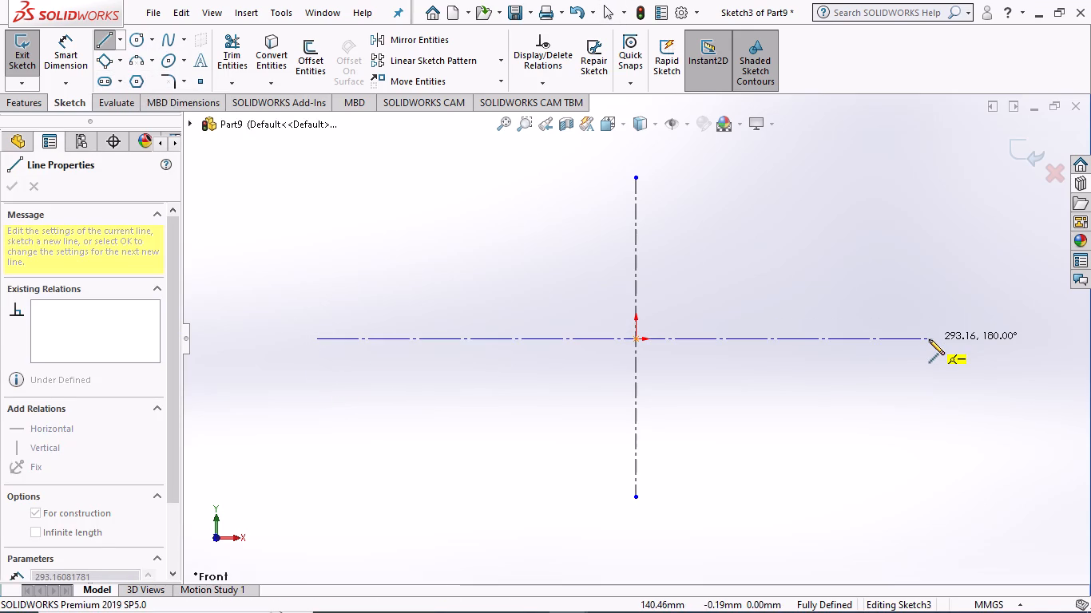
pyautogui.click(929, 339)
pyautogui.press('Escape')
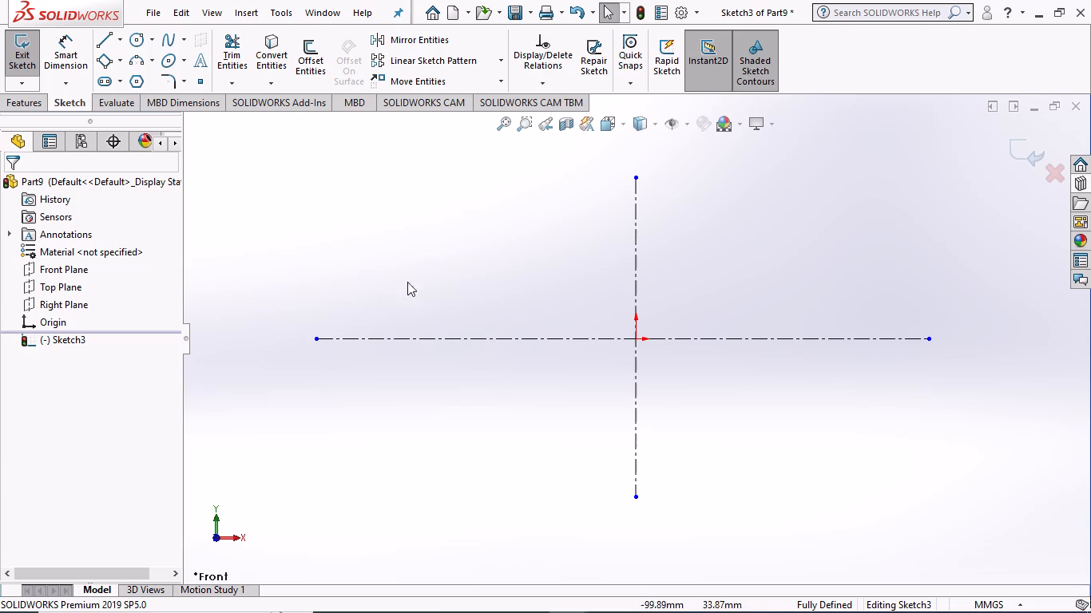
# Sketch connected lines from the upper vertical centerline: about 114 mm sloping down-left, 32 mm horizontally left, and 20 mm down to the horizontal centerline.
pyautogui.click(103, 42)
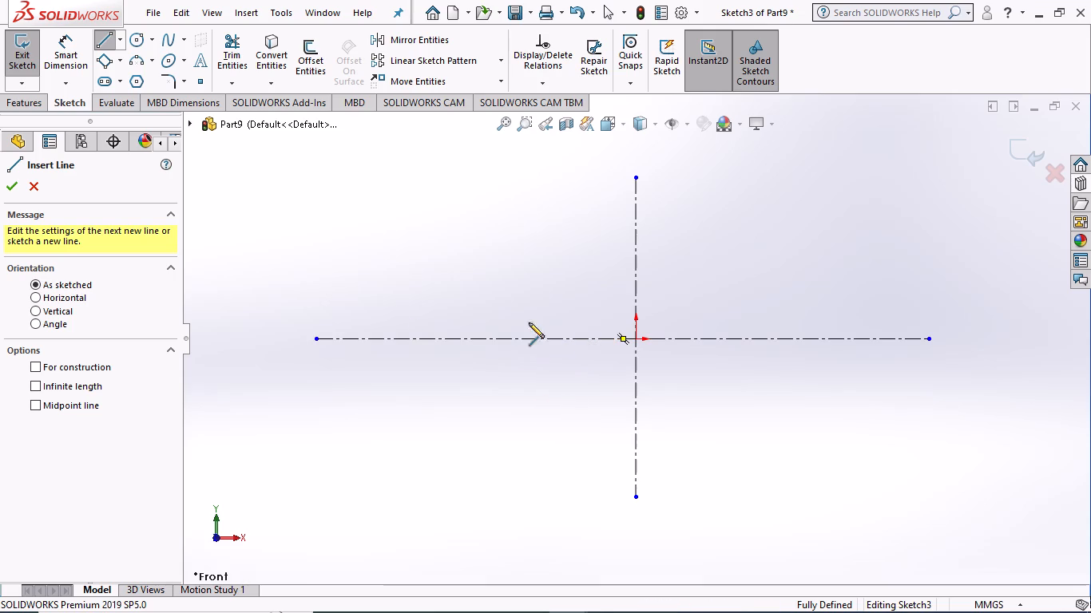
pyautogui.click(635, 211)
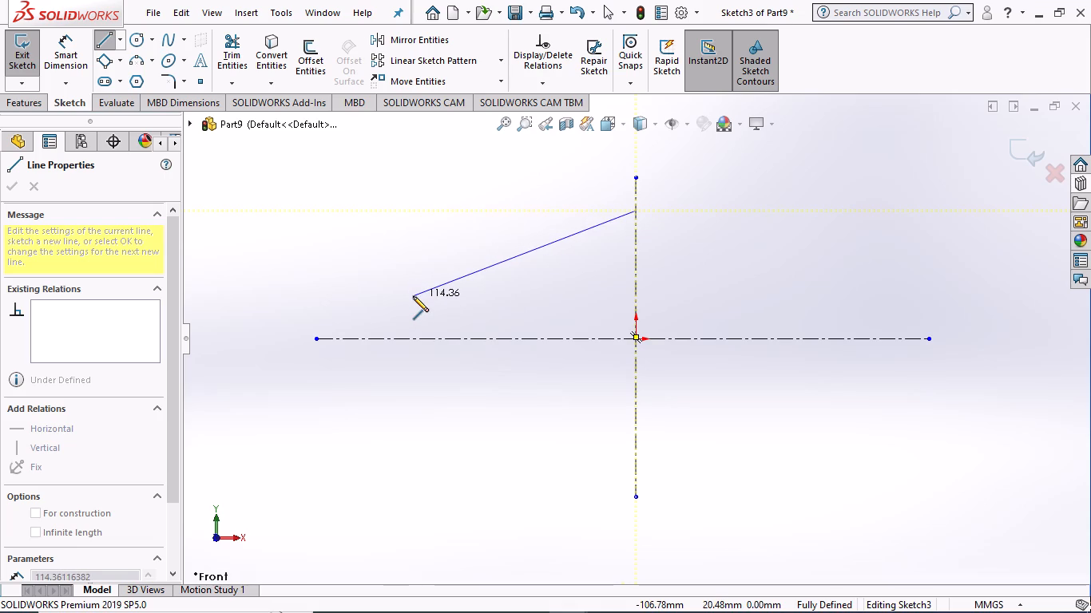
pyautogui.click(413, 296)
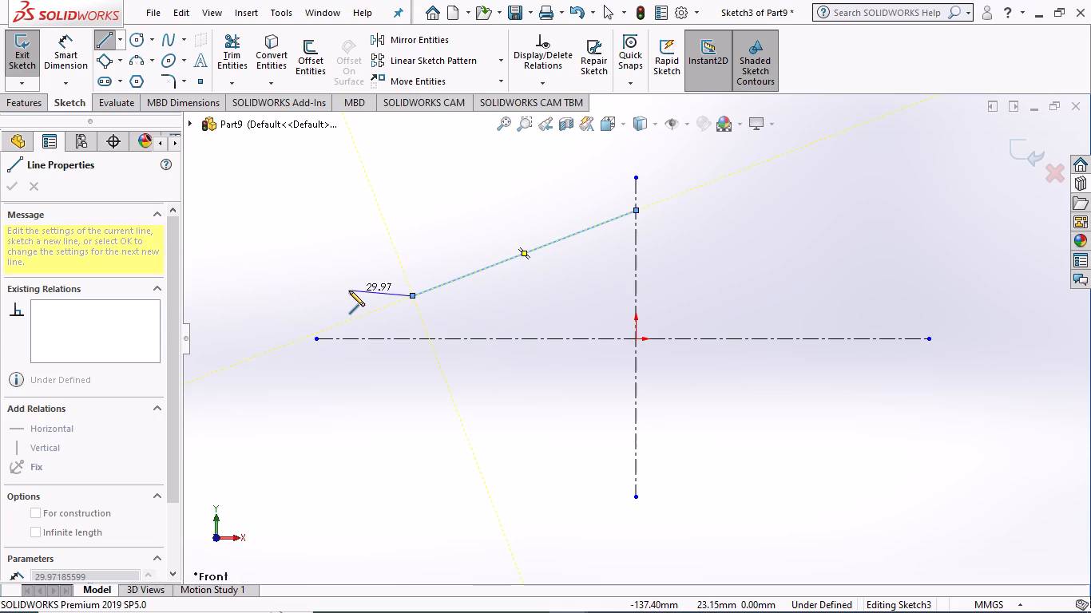
pyautogui.click(346, 294)
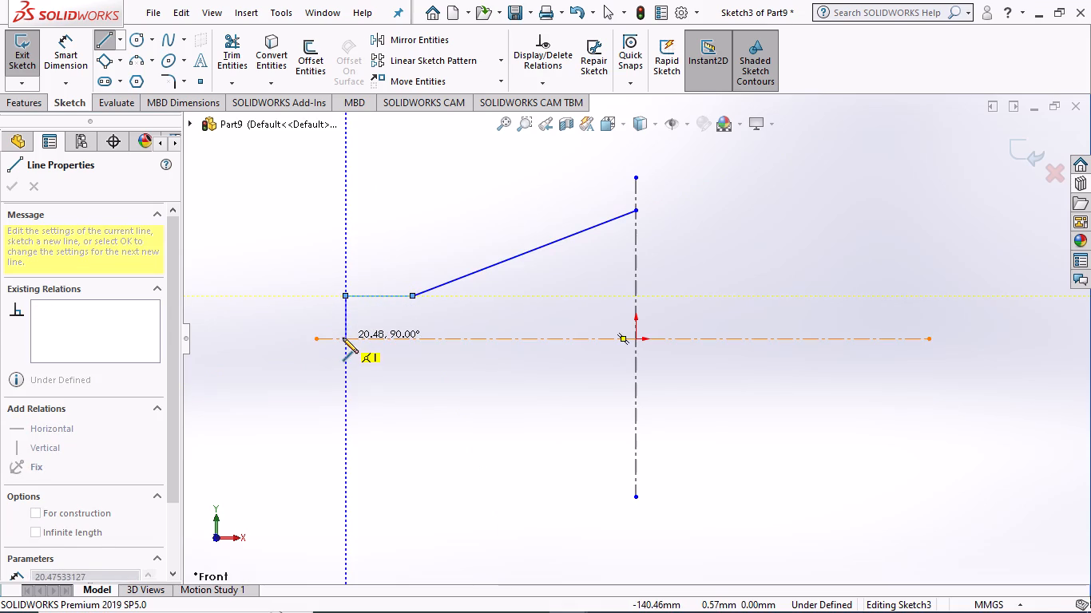
pyautogui.click(343, 338)
pyautogui.press('Escape')
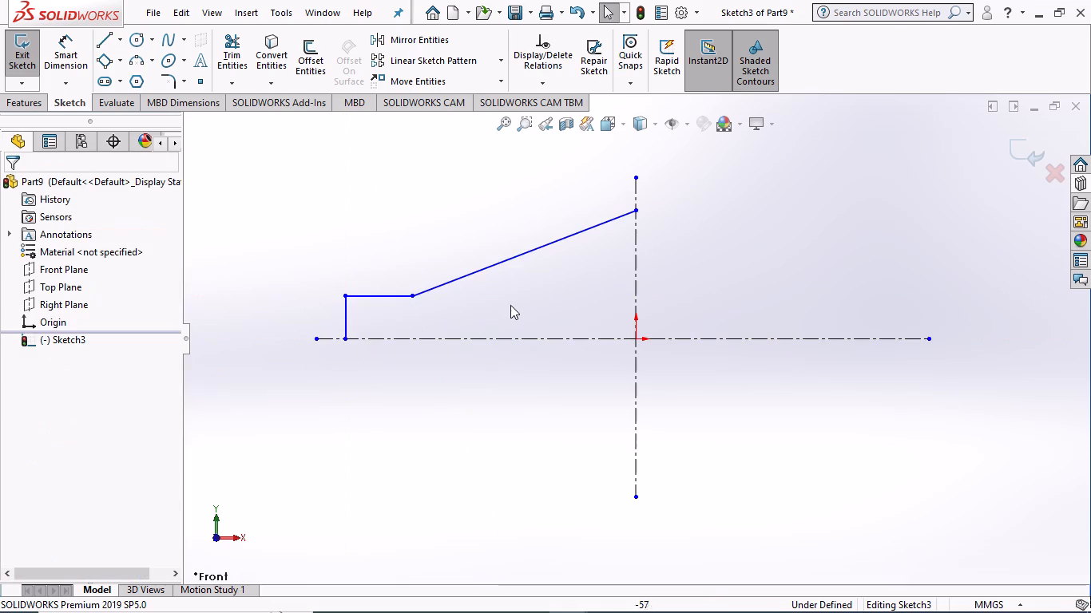
# Dimension the short horizontal line of the profile as 25 mm, placing the dimension above it.
pyautogui.scroll(-1, 503, 305)
pyautogui.scroll(2, 502, 305)
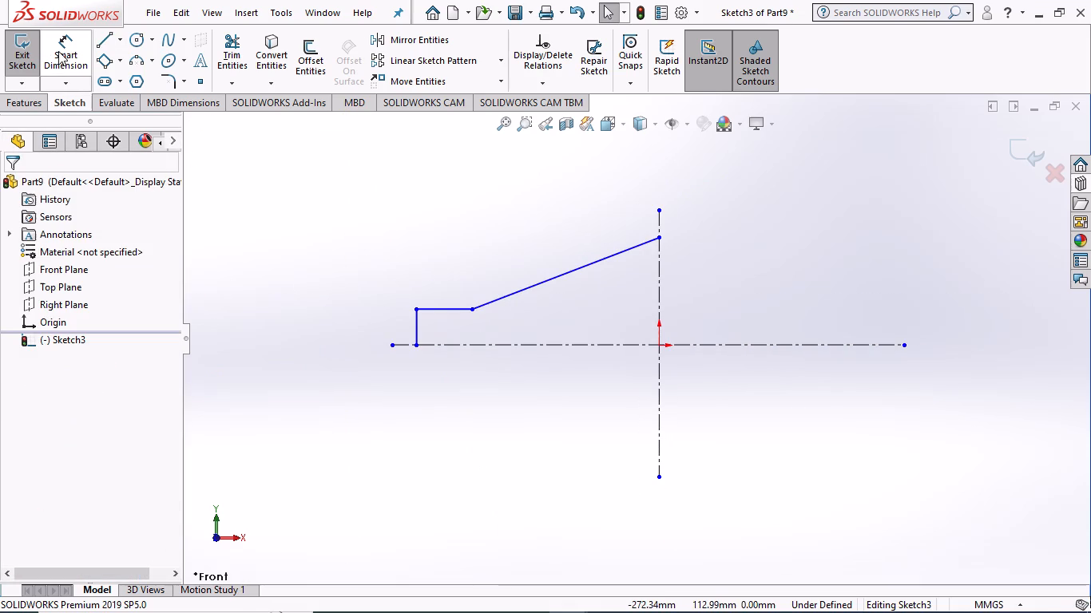
pyautogui.click(58, 51)
pyautogui.click(453, 306)
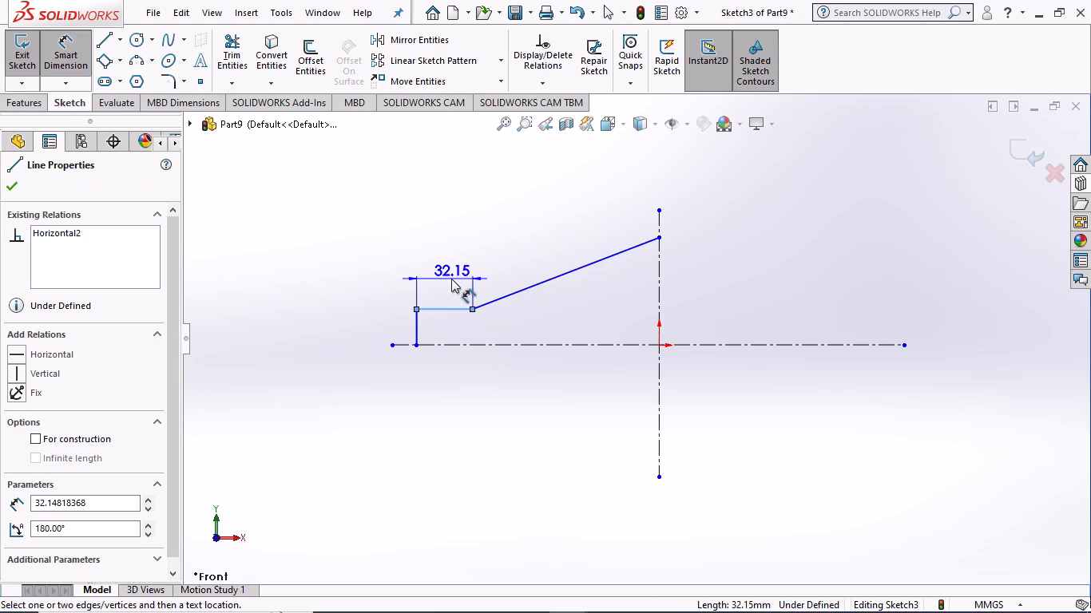
pyautogui.click(452, 285)
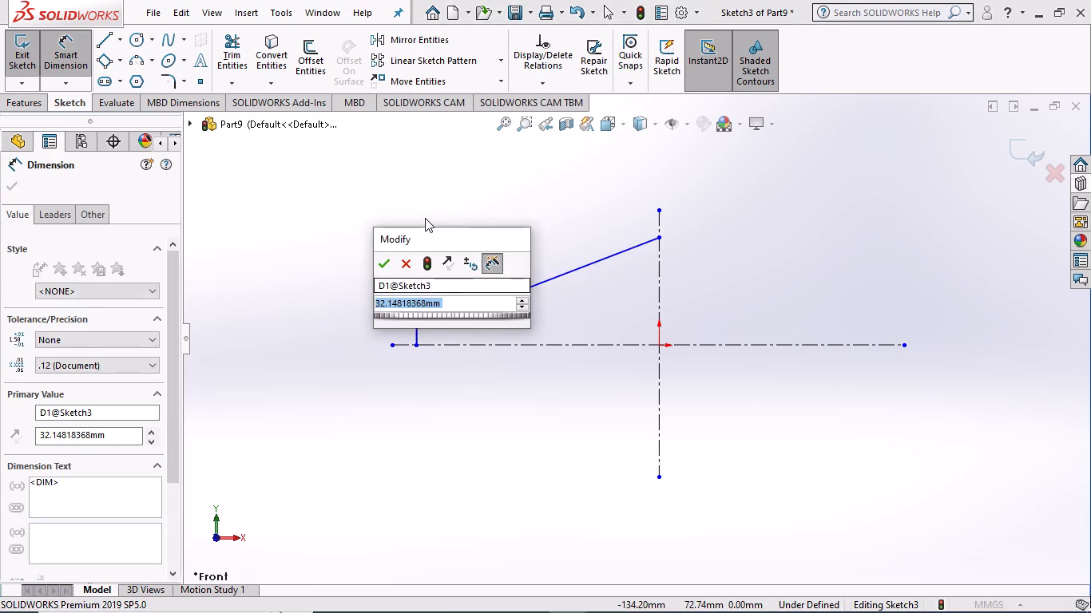
pyautogui.write('25')
pyautogui.press('Return')
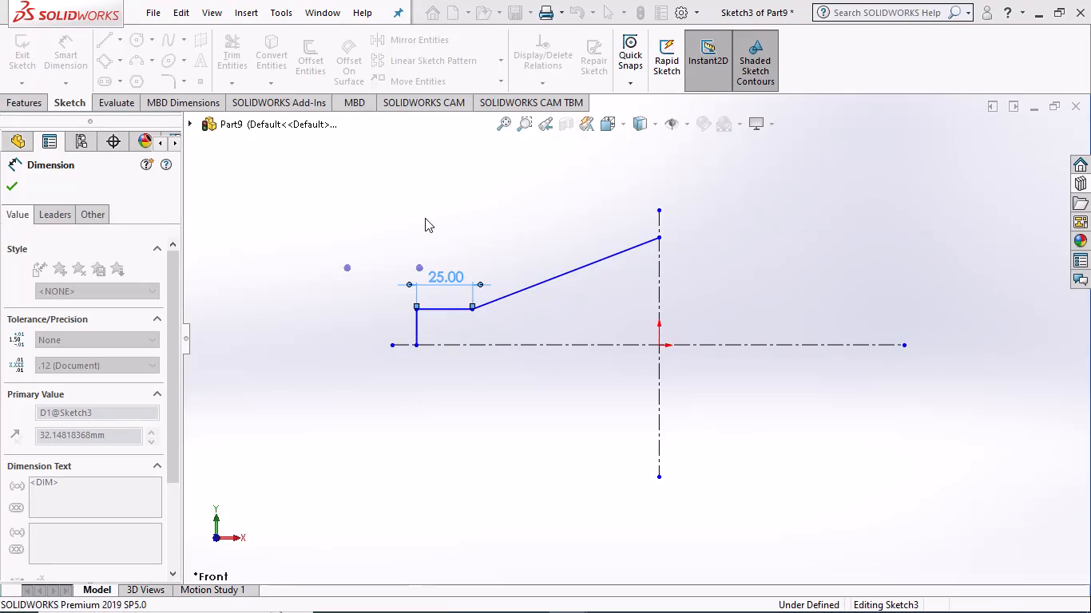
pyautogui.scroll(-5, 511, 299)
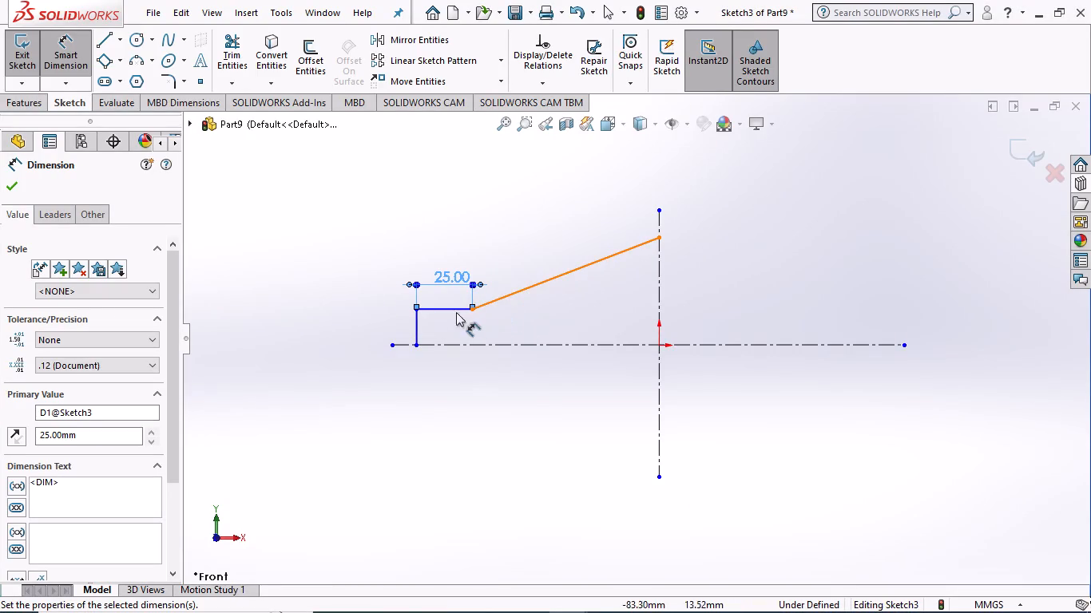
pyautogui.click(10, 187)
pyautogui.scroll(-3, 566, 307)
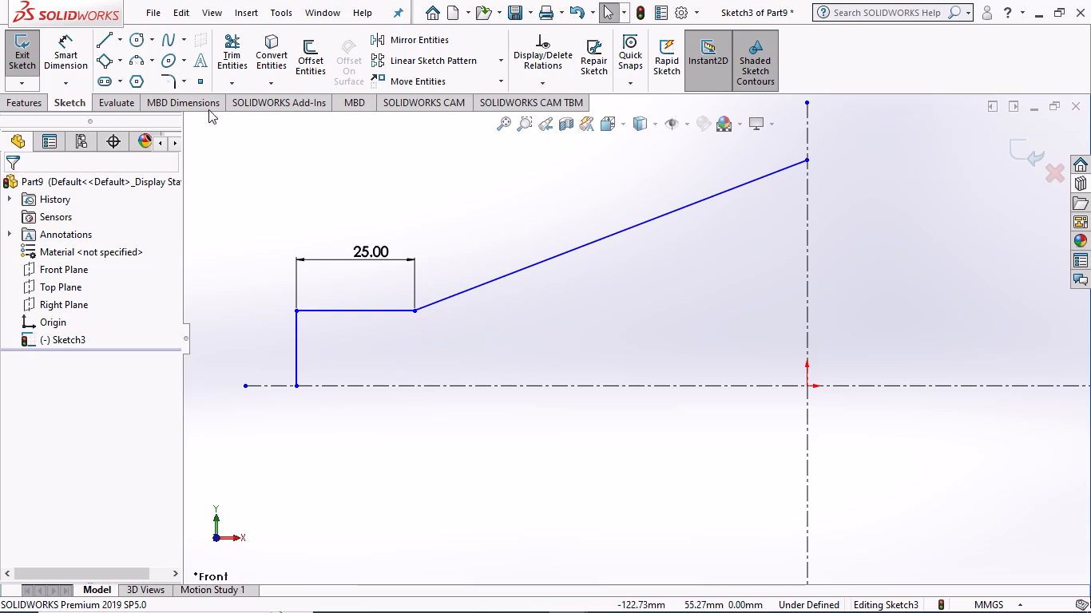
# Apply a Horizontal relation to the profile's short horizontal line together with the horizontal centerline.
pyautogui.keyDown('ctrl'); pyautogui.click(342, 310); pyautogui.keyUp('ctrl')
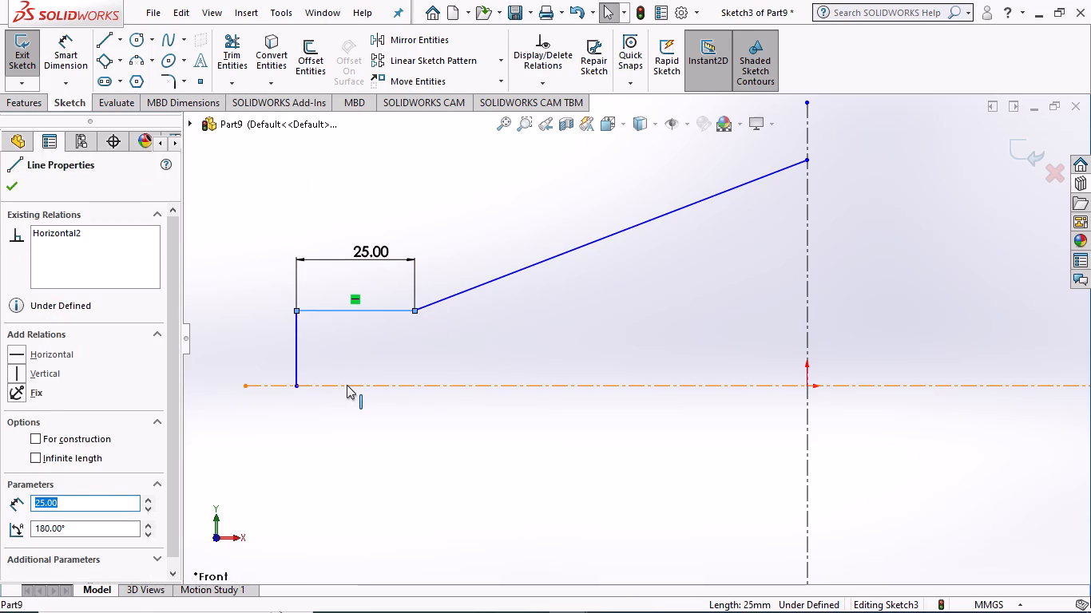
pyautogui.keyDown('ctrl'); pyautogui.click(347, 385); pyautogui.keyUp('ctrl')
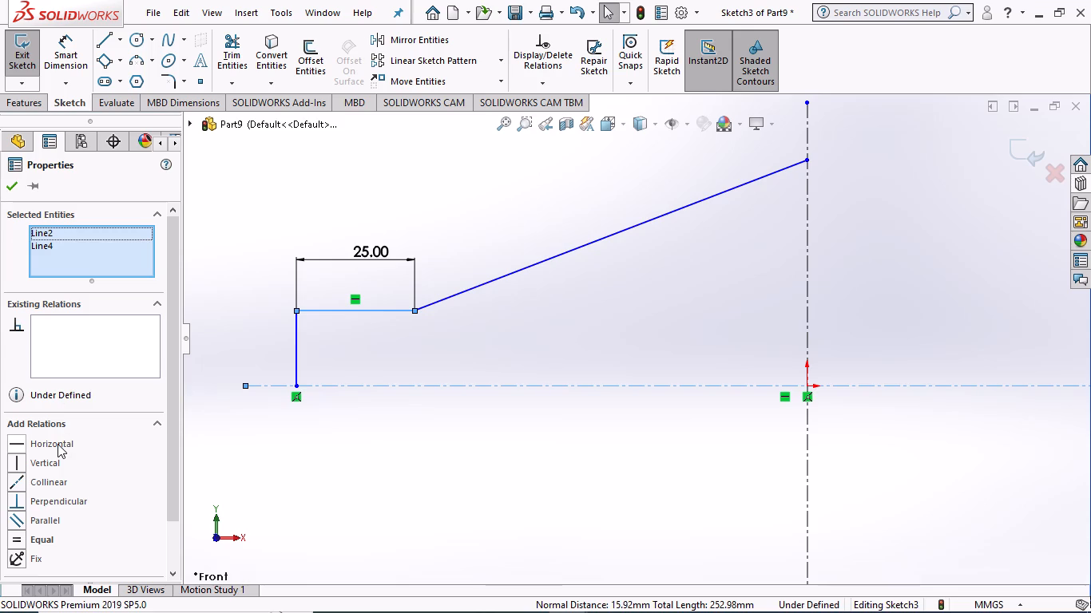
pyautogui.click(58, 444)
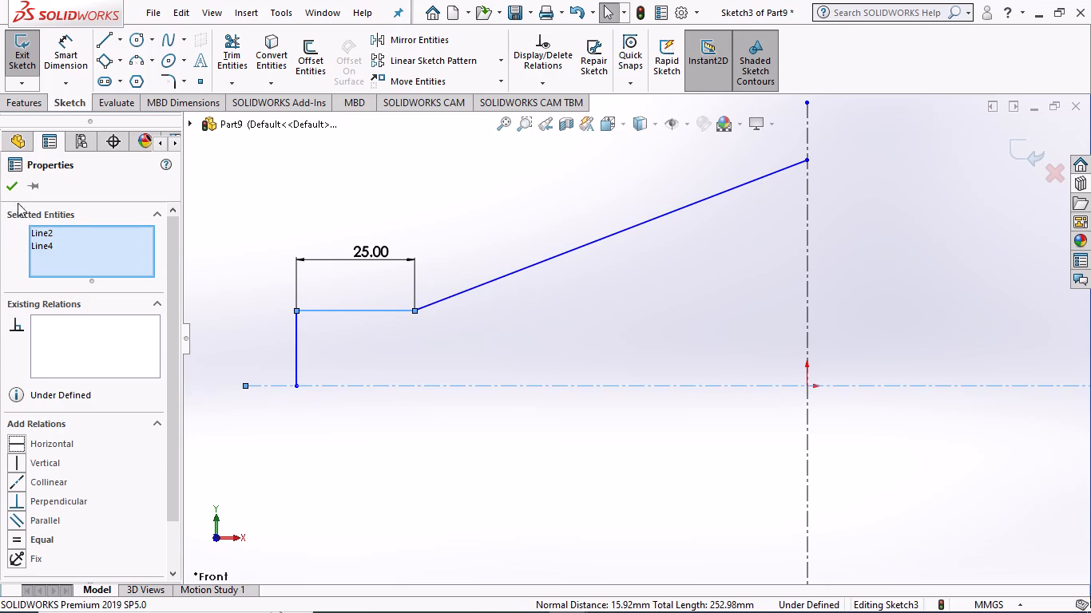
pyautogui.click(13, 187)
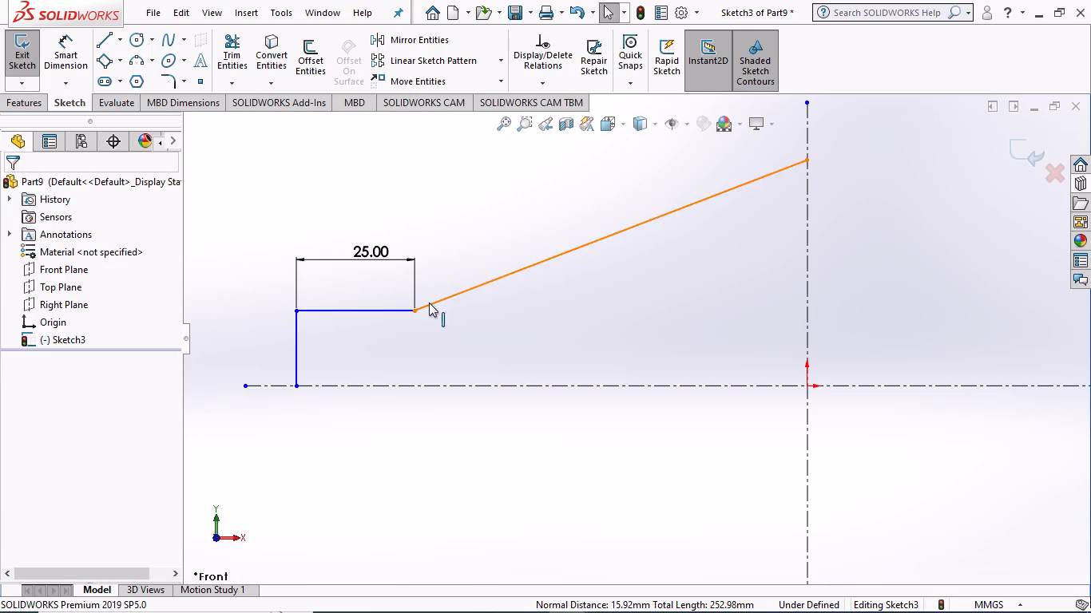
# Dimension the distance from the short horizontal line's midpoint to the vertical centerline as 110 mm, placing it above the profile.
pyautogui.scroll(-2, 429, 299)
pyautogui.scroll(3, 419, 317)
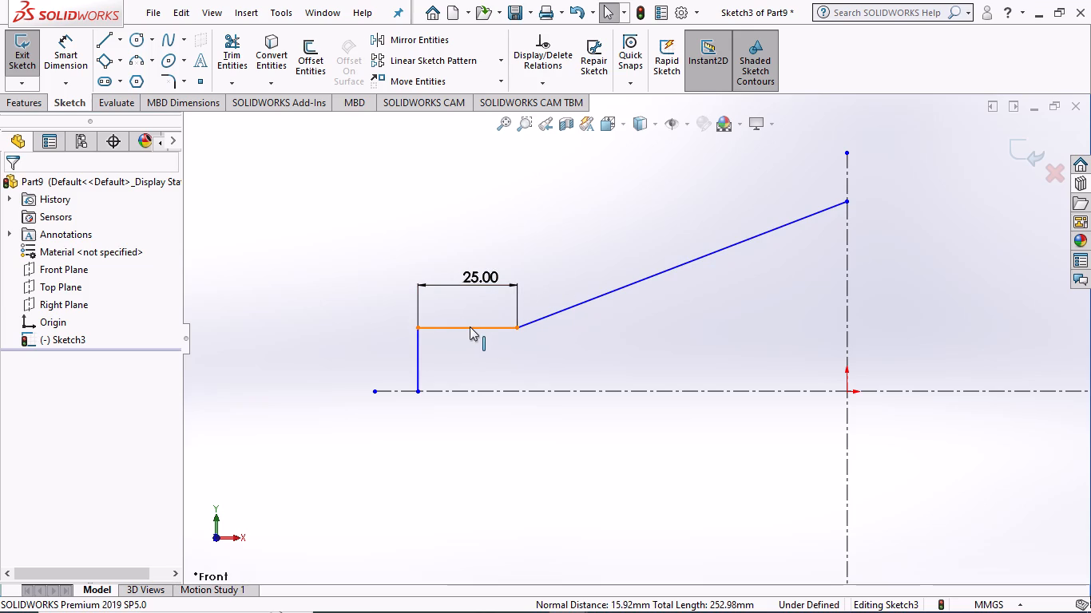
pyautogui.click(58, 52)
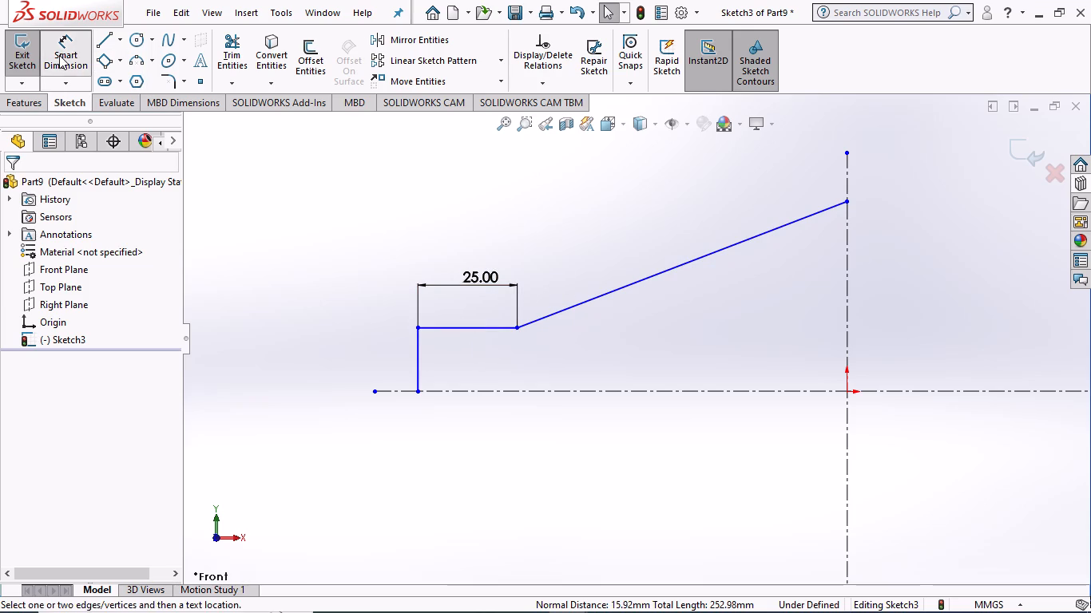
pyautogui.click(467, 328)
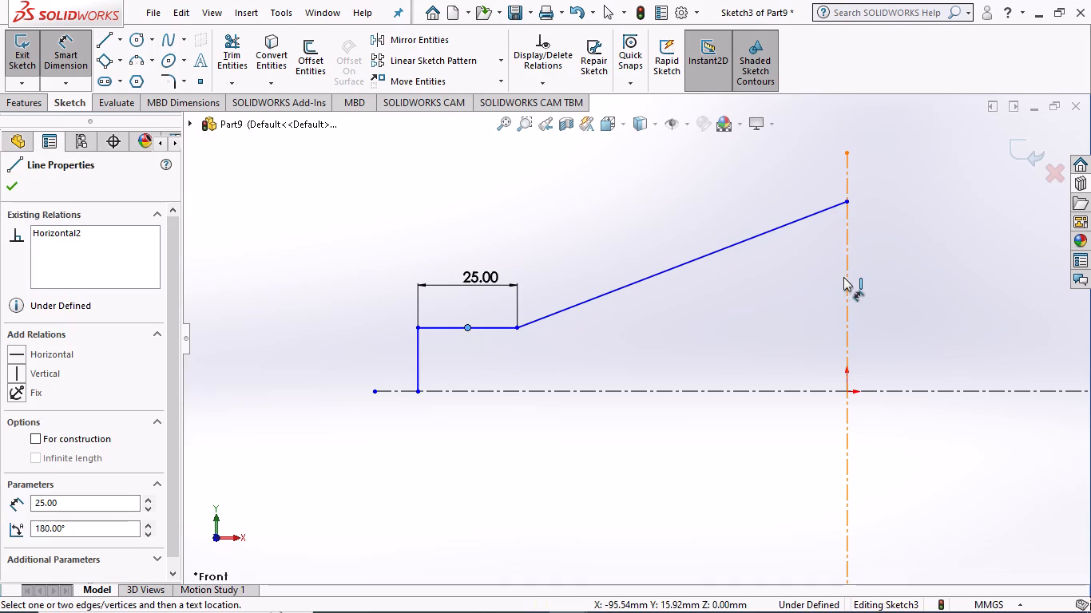
pyautogui.click(847, 275)
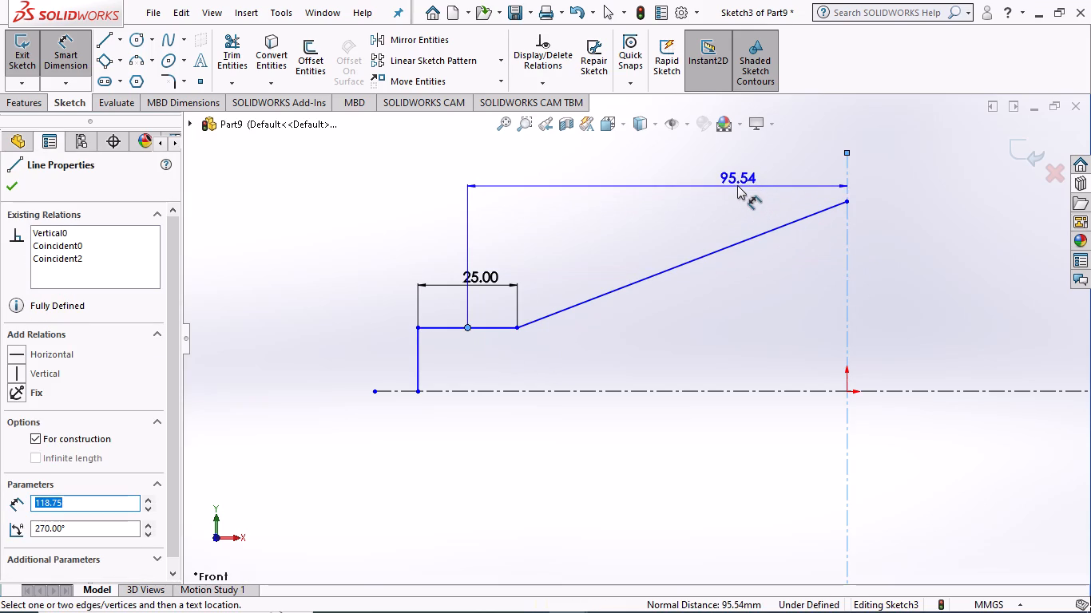
pyautogui.click(732, 192)
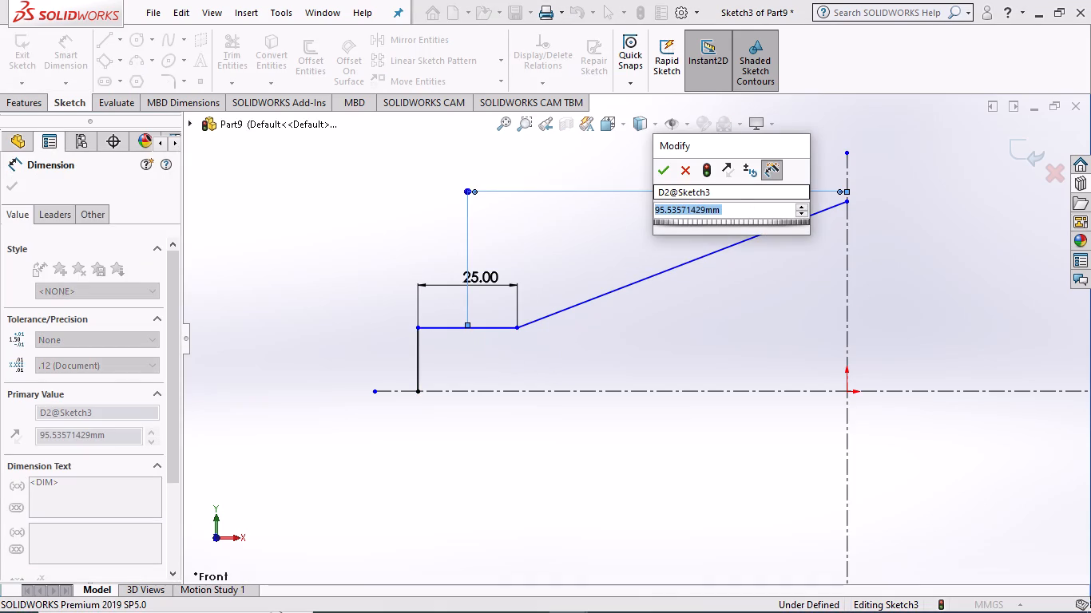
pyautogui.write('11')
pyautogui.press('0')
pyautogui.press('Return')
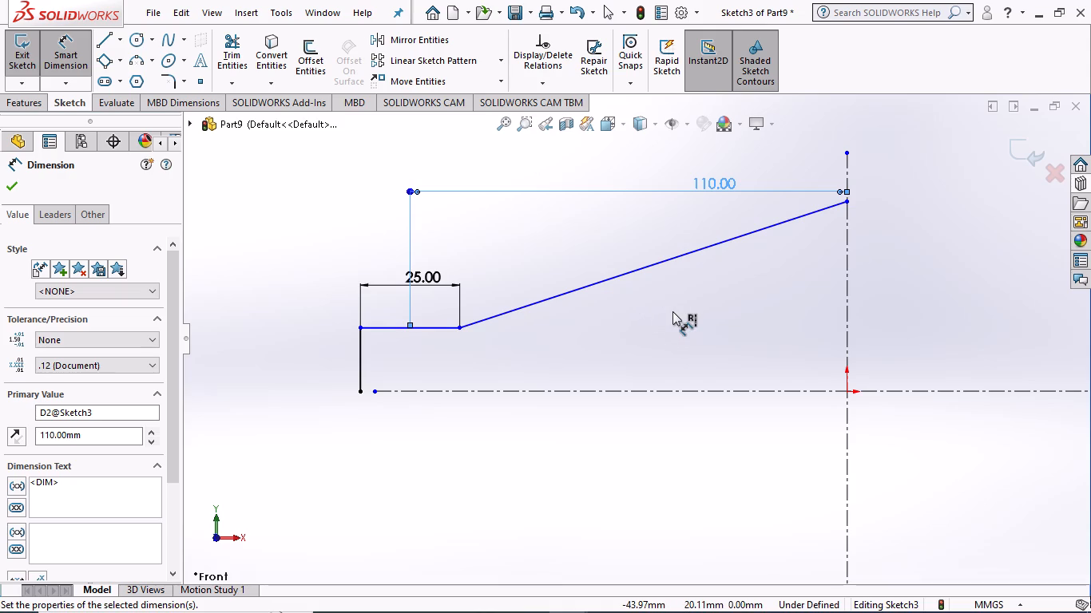
pyautogui.click(6, 188)
# Extend the horizontal centerline's left end past the profile's short vertical line, to about 149 mm from the origin.
pyautogui.moveTo(372, 390); pyautogui.dragTo(343, 387)
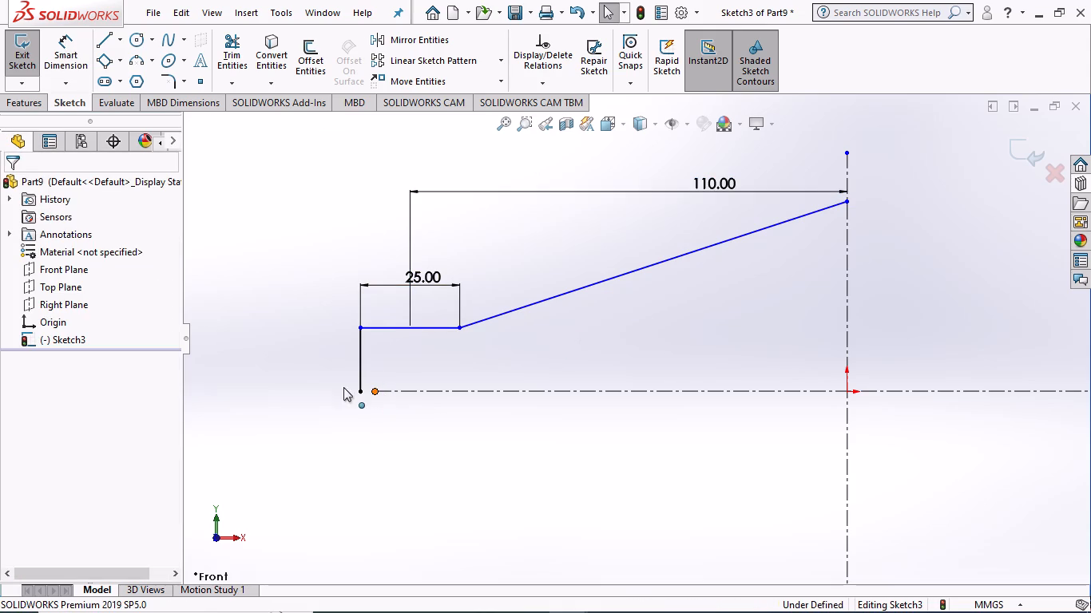
pyautogui.moveTo(343, 387); pyautogui.dragTo(256, 383)
pyautogui.click(11, 190)
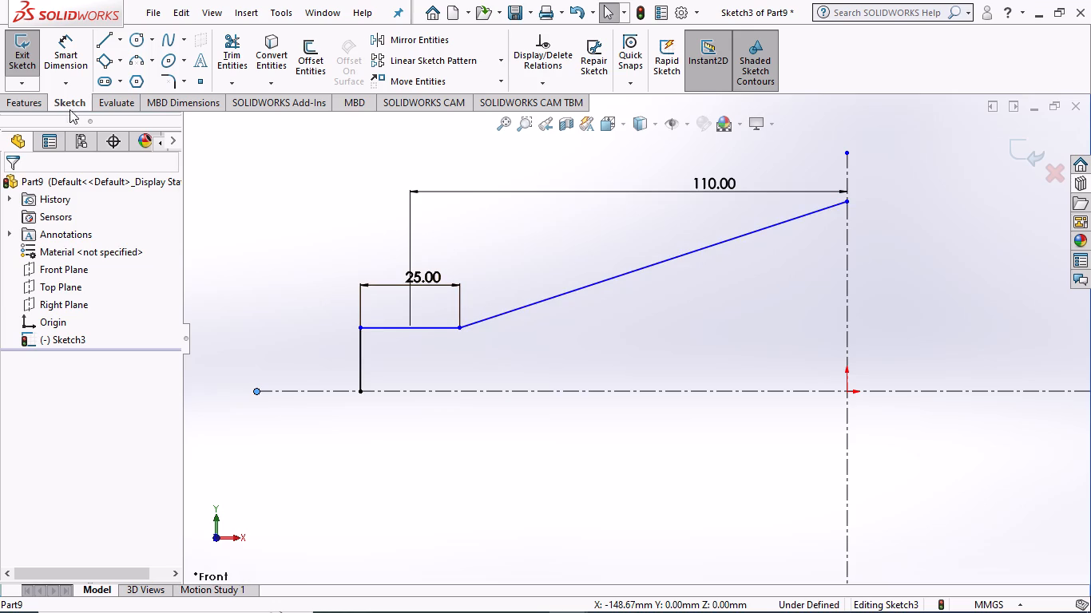
# Dimension the profile's short vertical line as 15 mm, placing the dimension to its left.
pyautogui.click(73, 61)
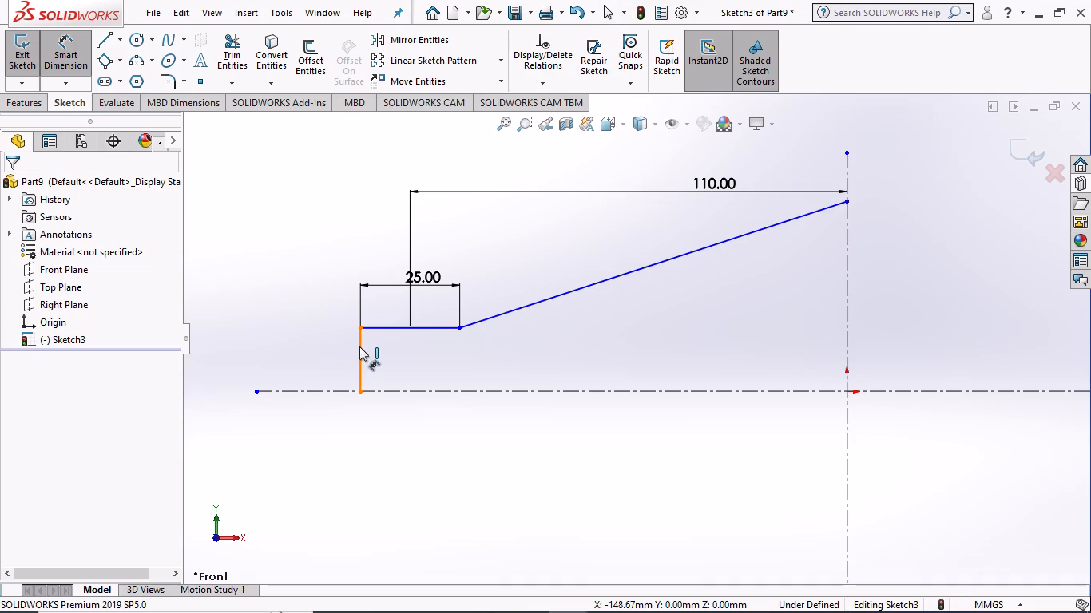
pyautogui.click(359, 346)
pyautogui.click(327, 350)
pyautogui.write('15')
pyautogui.press('Return')
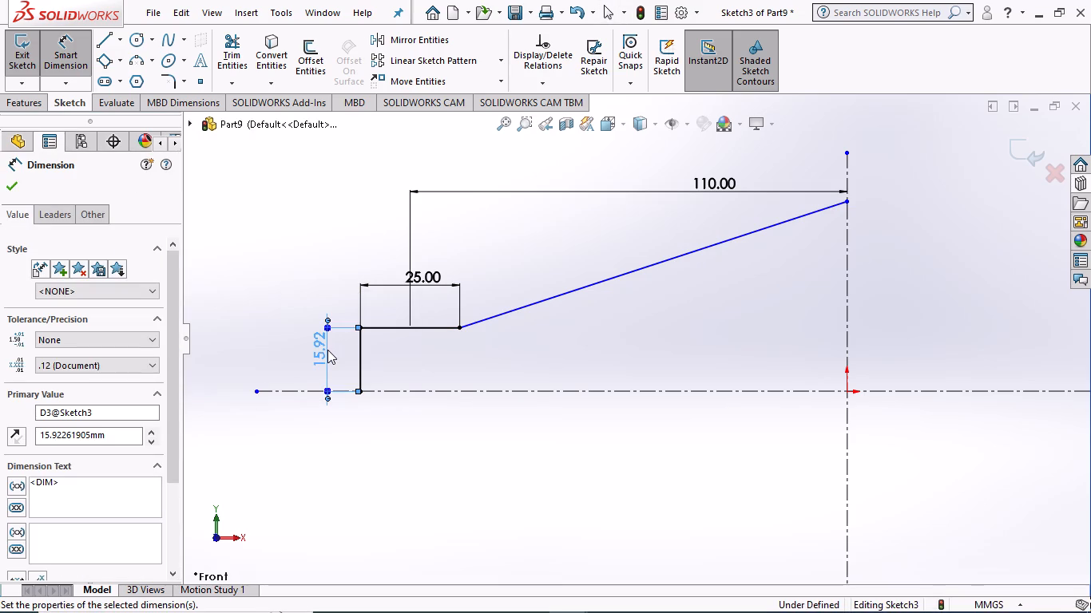
# Dimension the height from the origin to the sloping line's upper endpoint as 30 mm, placing it right of the vertical centerline.
pyautogui.click(850, 203)
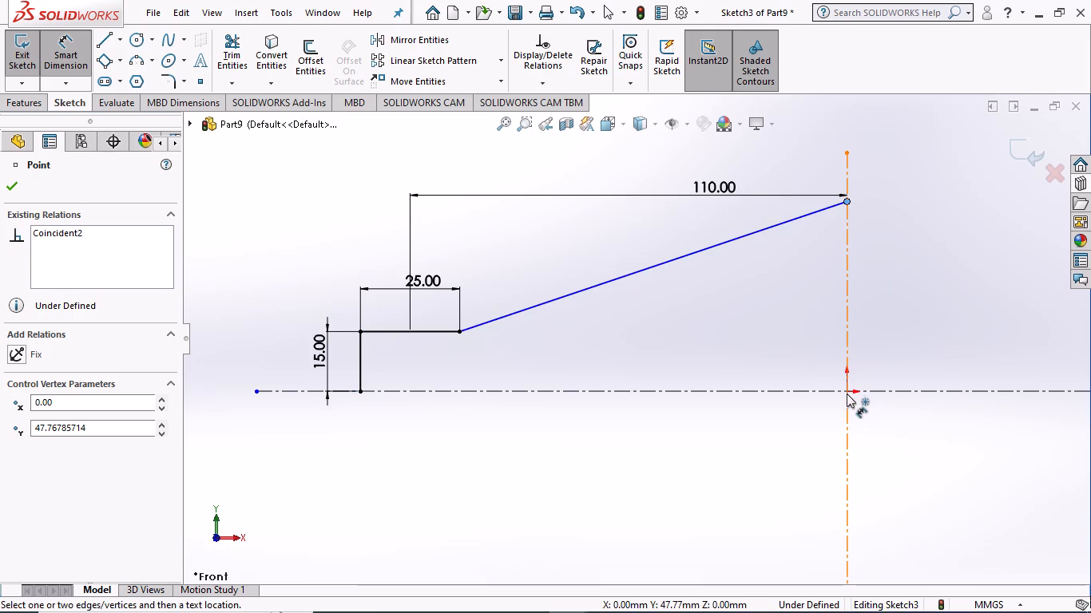
pyautogui.click(847, 393)
pyautogui.click(903, 310)
pyautogui.write('60')
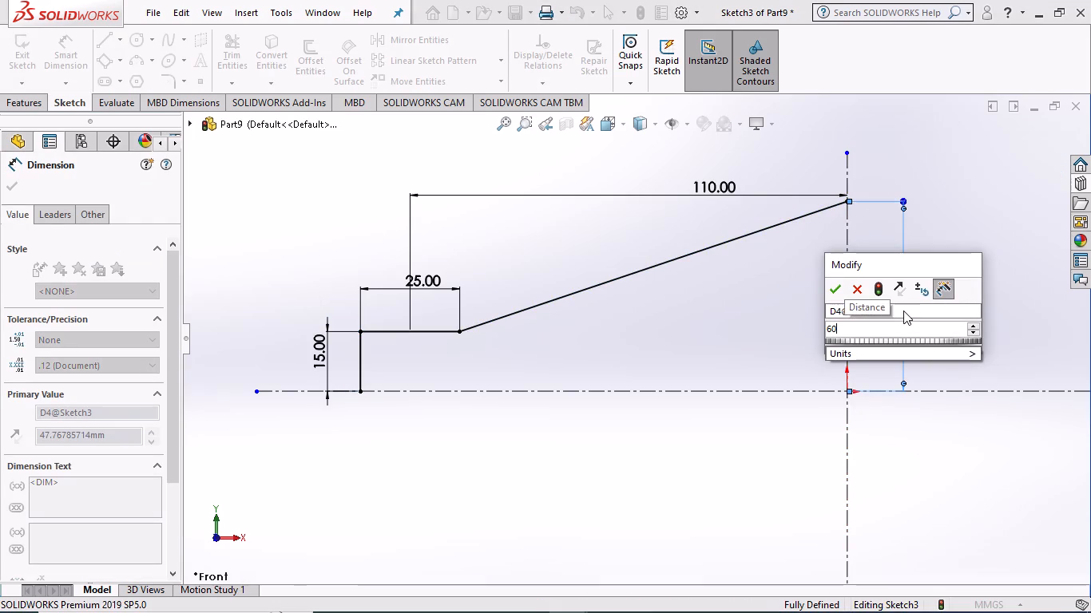
pyautogui.press('BackSpace')
pyautogui.press('BackSpace')
pyautogui.press('BackSpace')
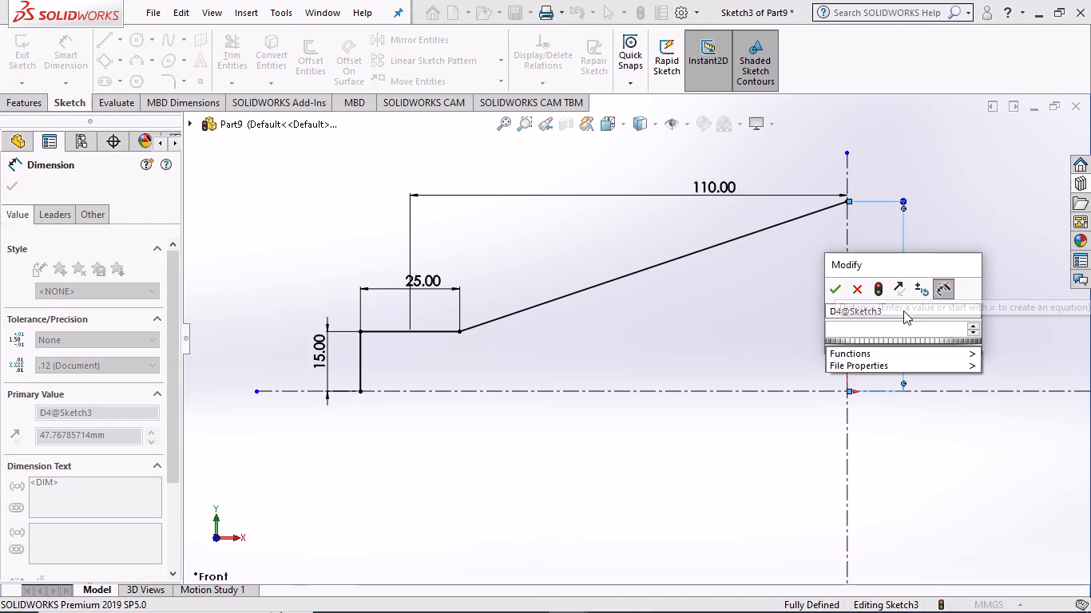
pyautogui.write('30')
pyautogui.press('Return')
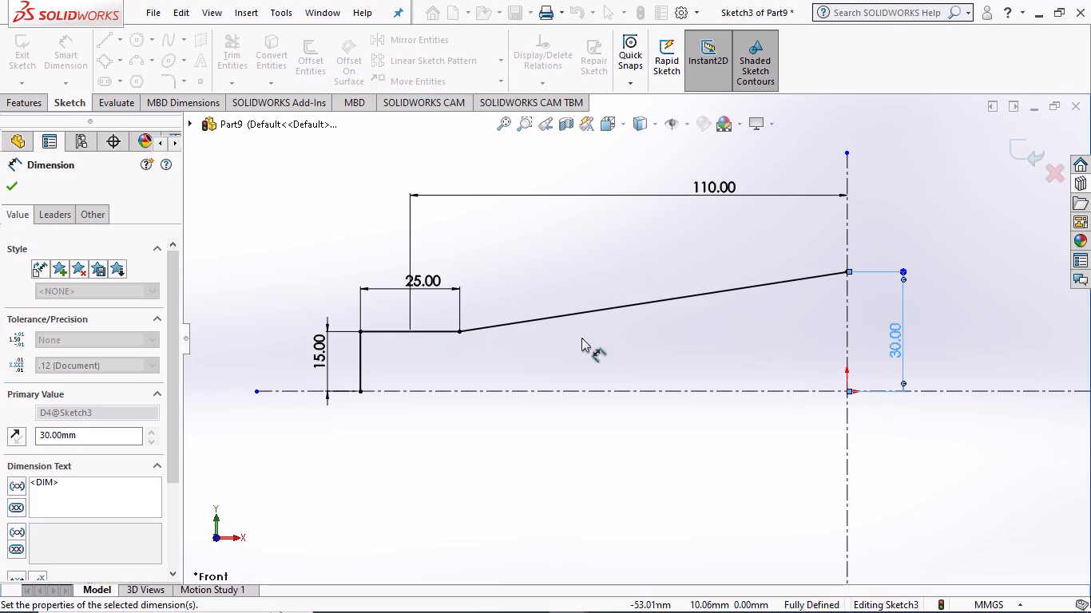
pyautogui.click(17, 188)
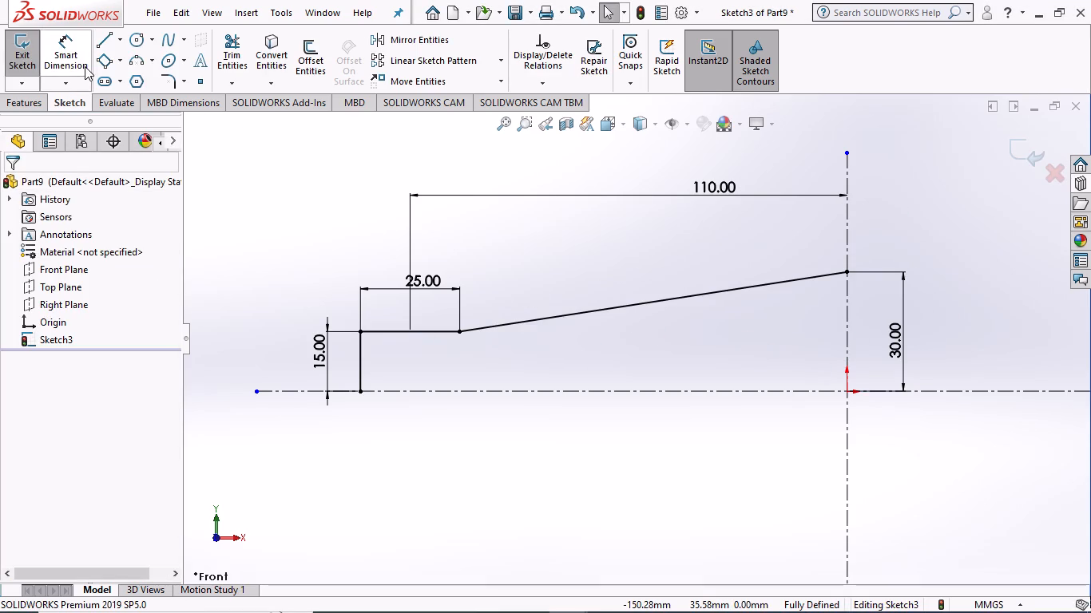
# Draw a 30 mm vertical line from the sloping line's upper endpoint down to the origin.
pyautogui.click(99, 37)
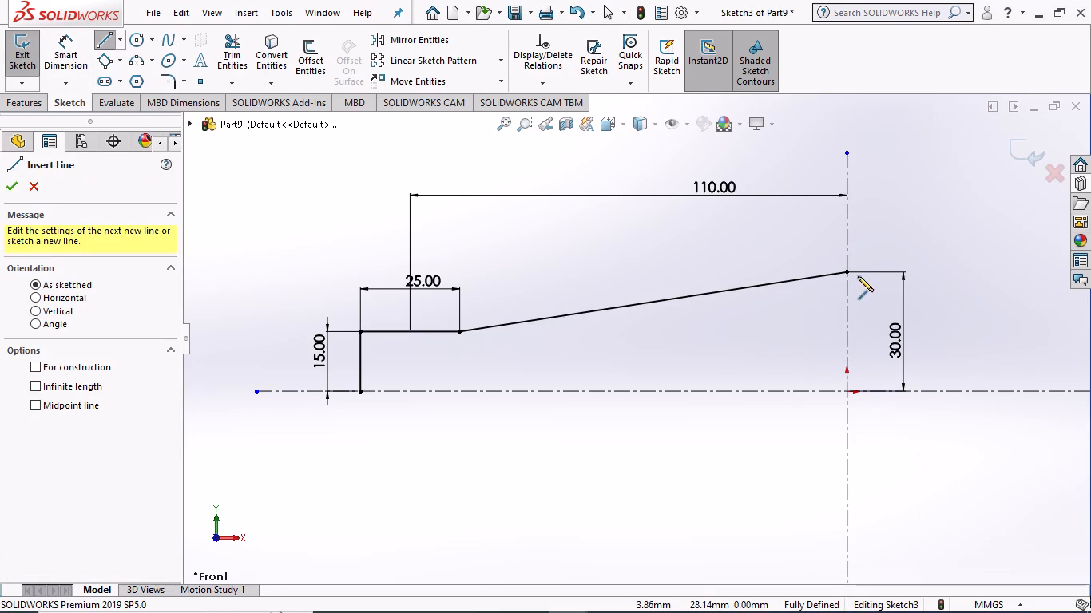
pyautogui.click(847, 272)
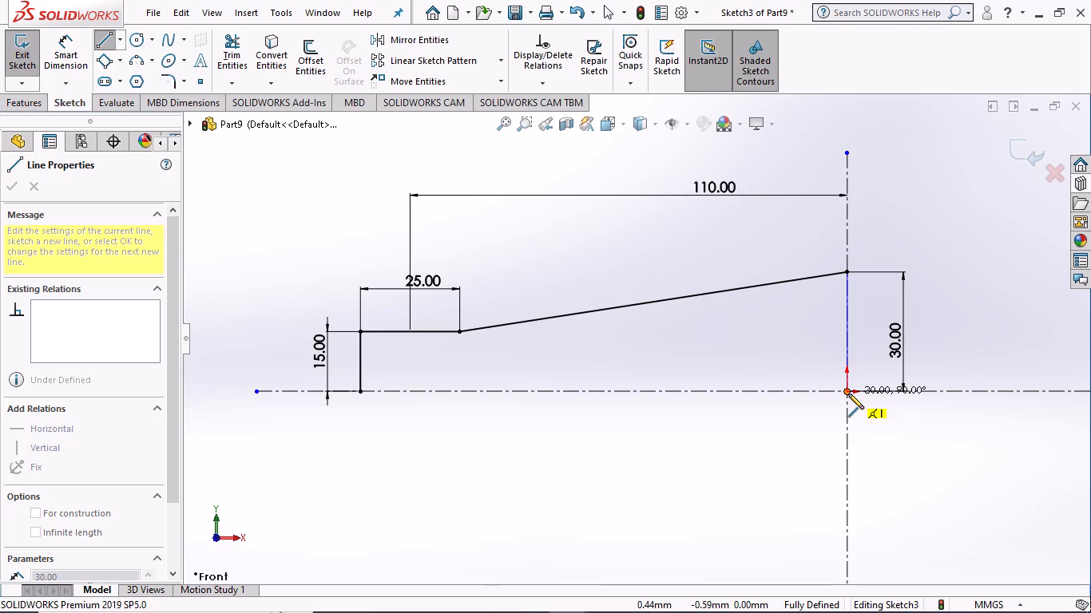
pyautogui.click(848, 394)
pyautogui.press('Escape')
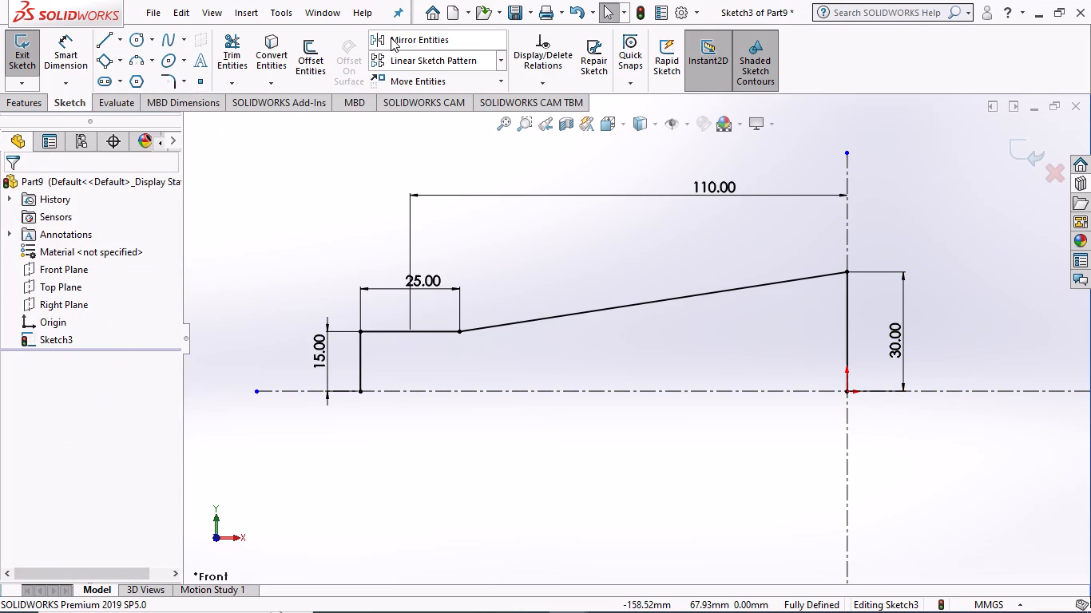
# Mirror the four profile lines about the horizontal centerline, keeping the originals, to close the profile.
pyautogui.click(414, 38)
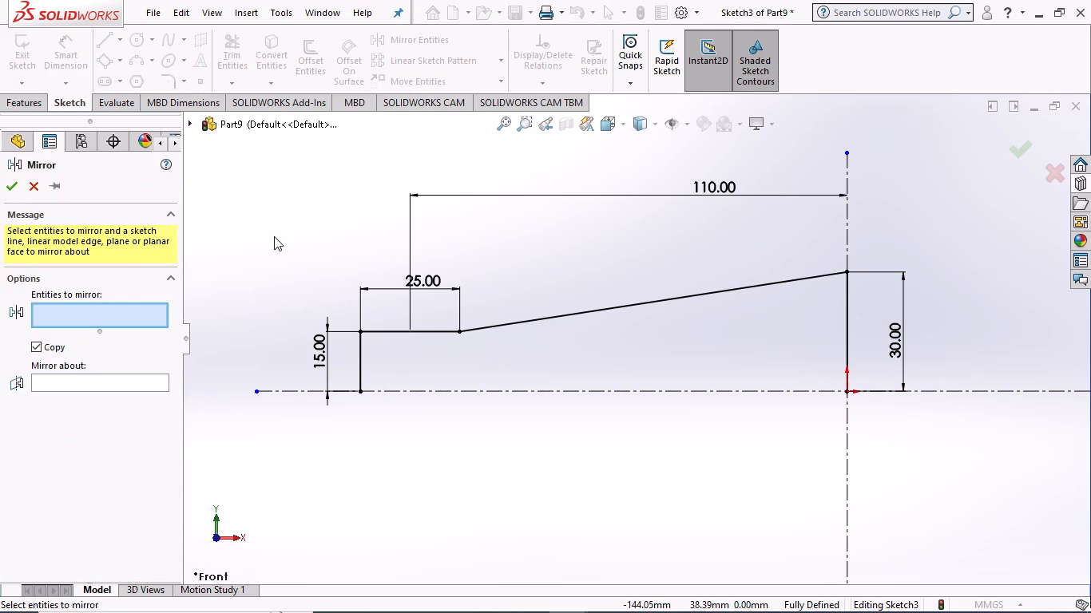
pyautogui.moveTo(276, 224); pyautogui.dragTo(887, 428)
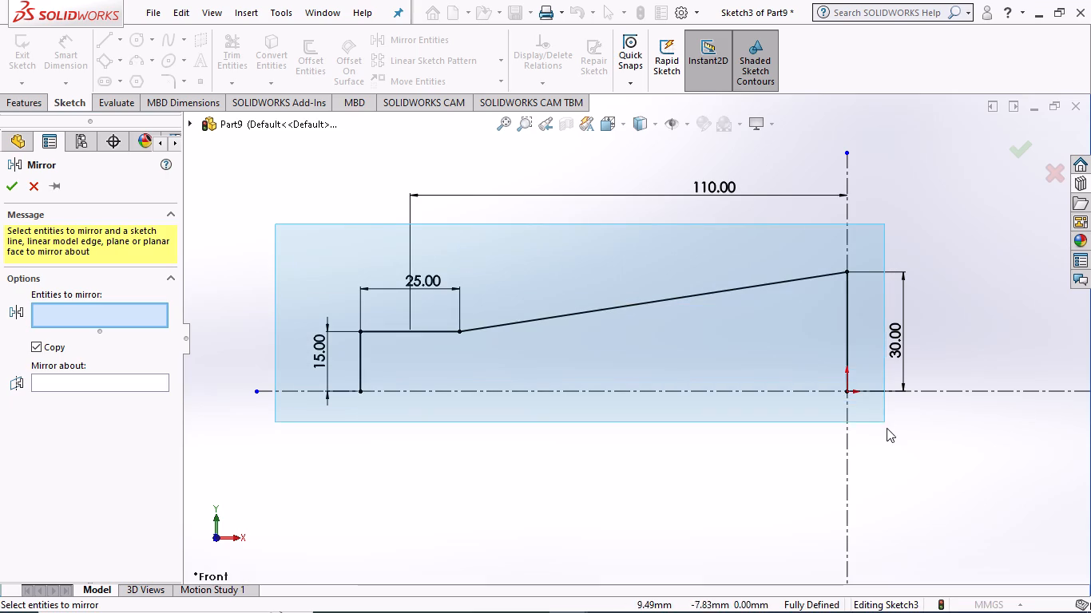
pyautogui.moveTo(887, 428); pyautogui.dragTo(887, 429)
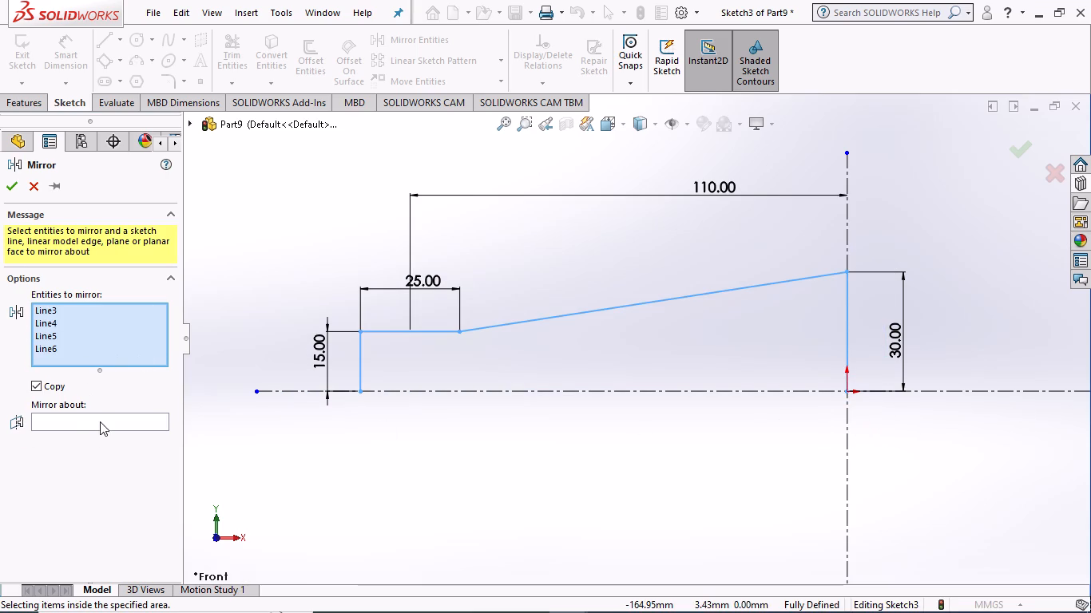
pyautogui.click(100, 421)
pyautogui.click(452, 390)
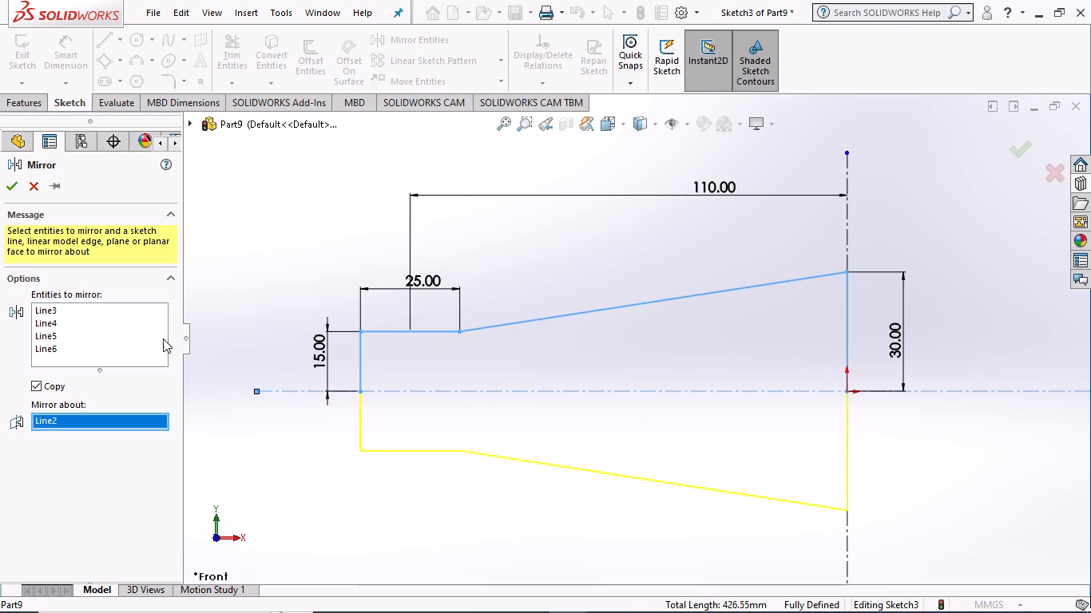
pyautogui.click(8, 183)
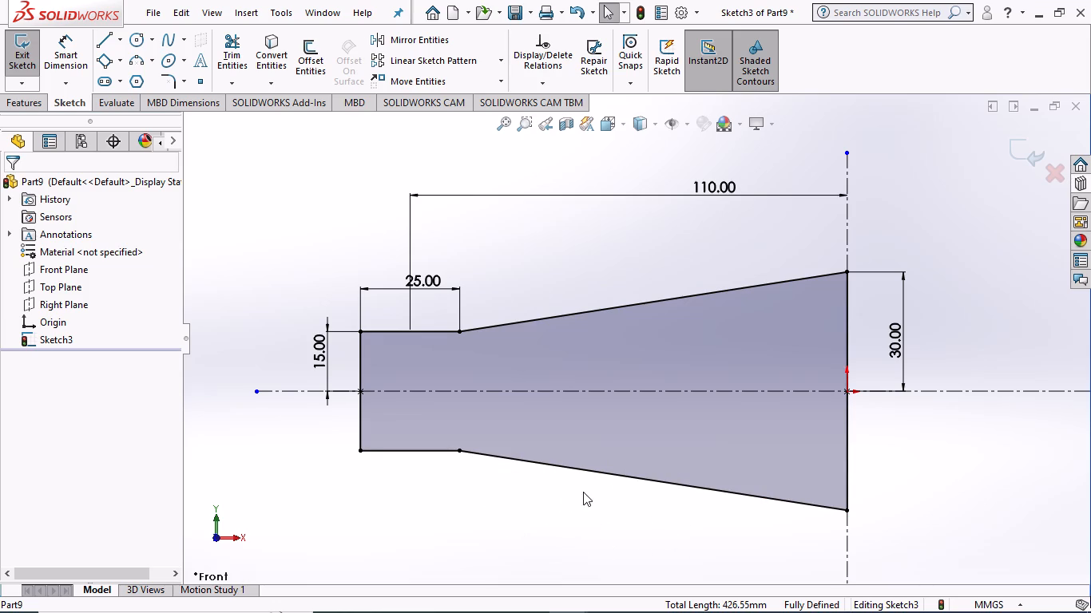
# Extrude the closed tapered profile as a boss with the Mid Plane end condition and a depth of 10 mm.
pyautogui.click(62, 58)
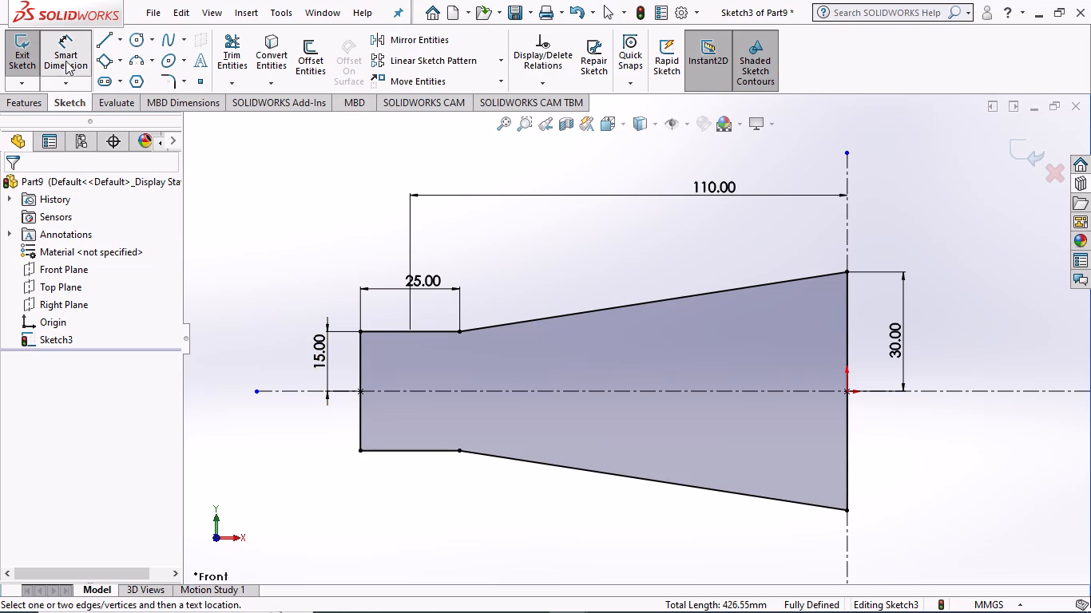
pyautogui.click(33, 104)
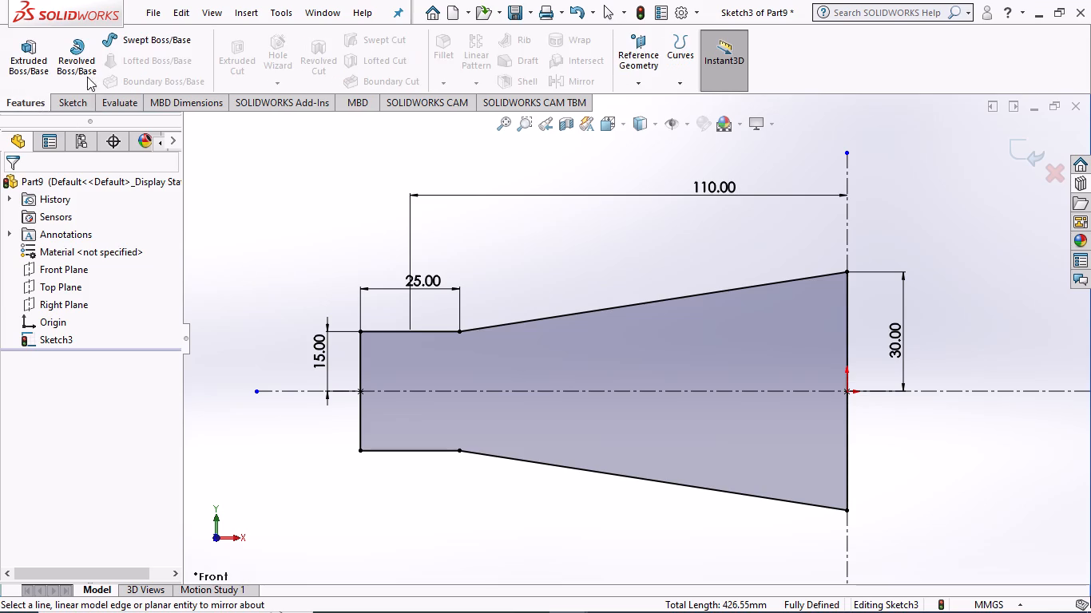
pyautogui.click(40, 68)
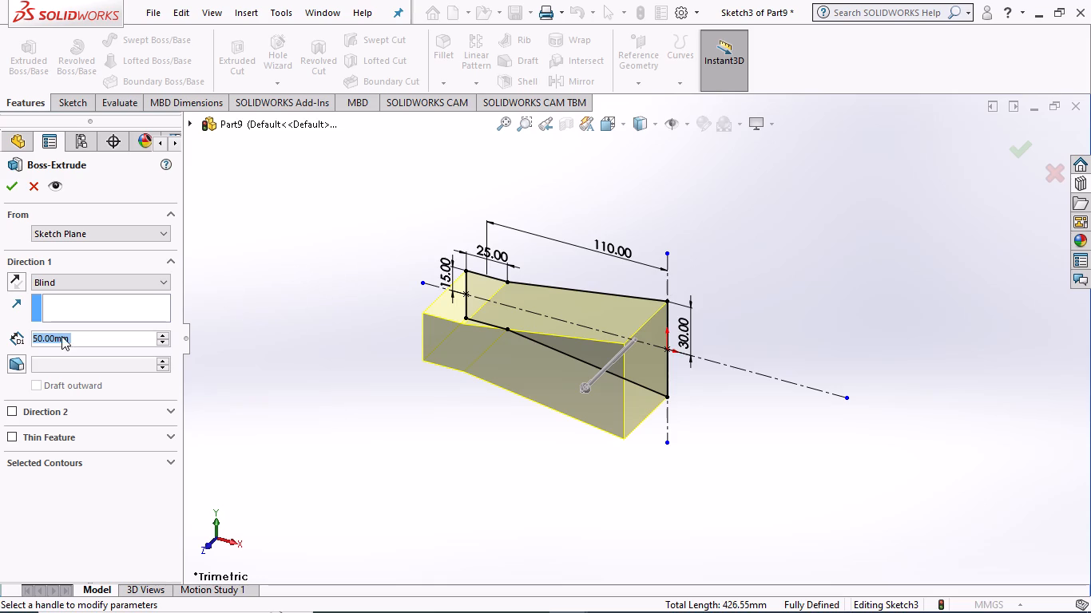
pyautogui.click(157, 279)
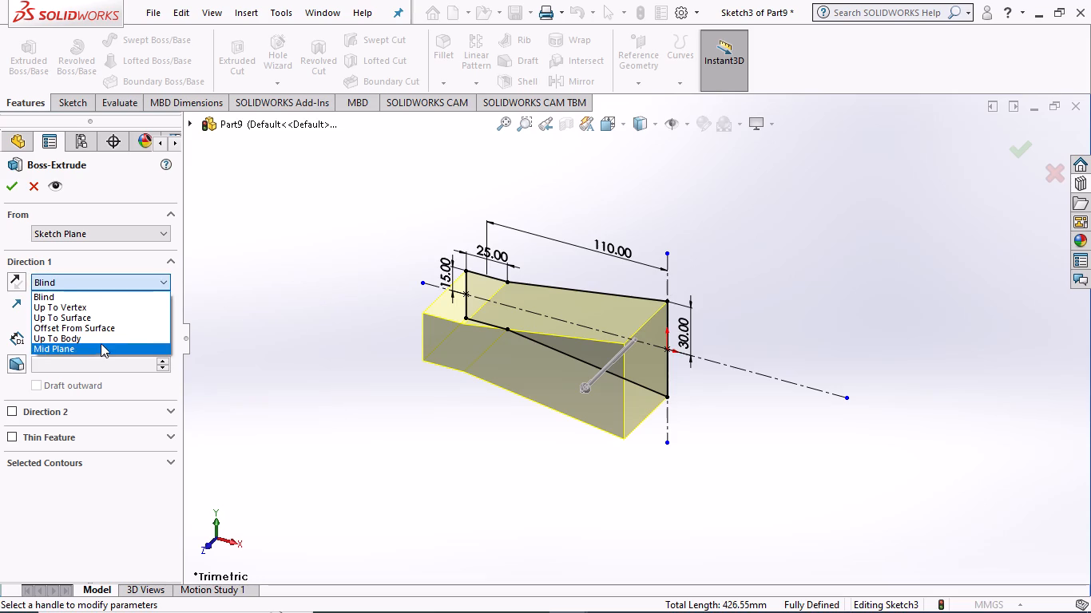
pyautogui.click(98, 345)
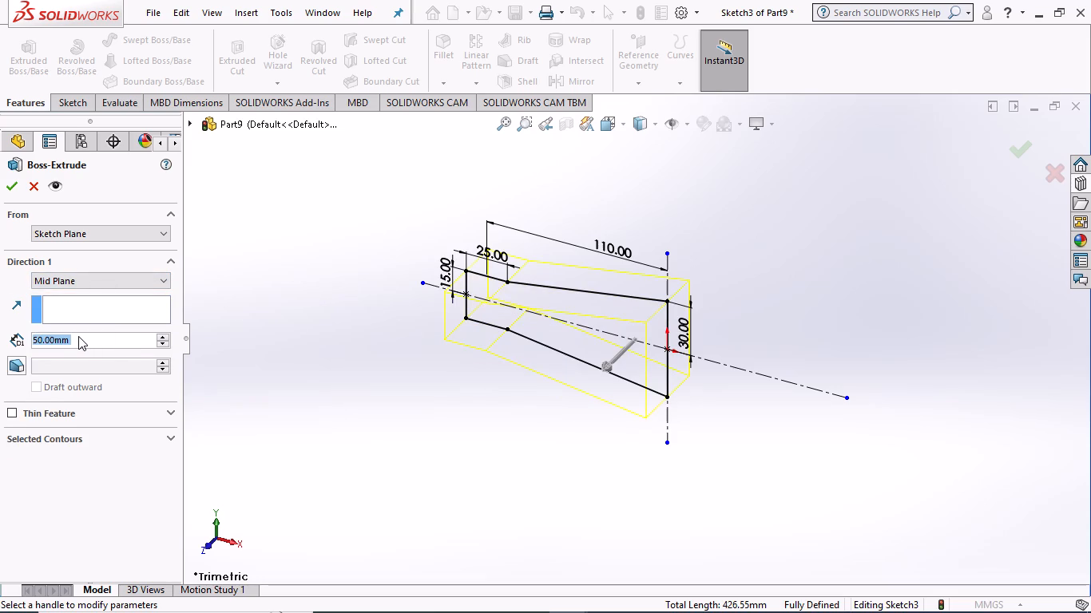
pyautogui.write('10')
pyautogui.press('Return')
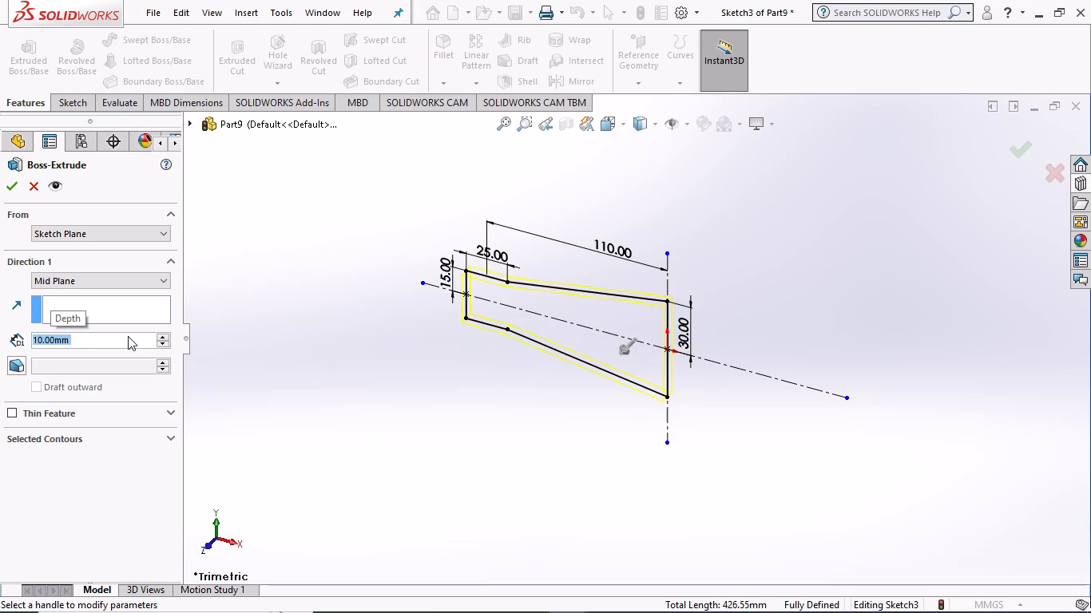
pyautogui.click(2, 184)
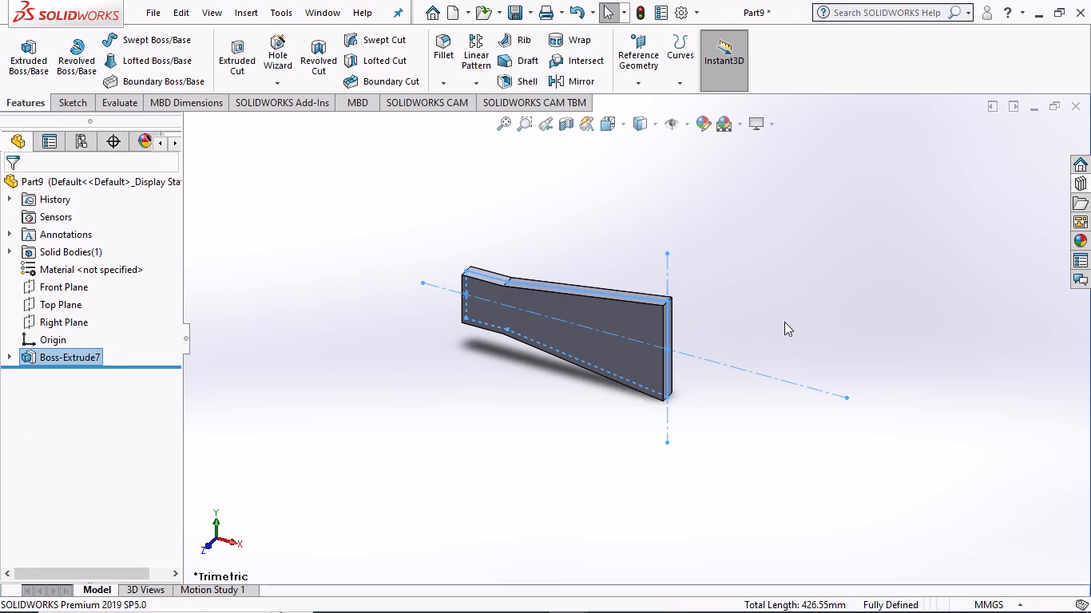
pyautogui.click(785, 319)
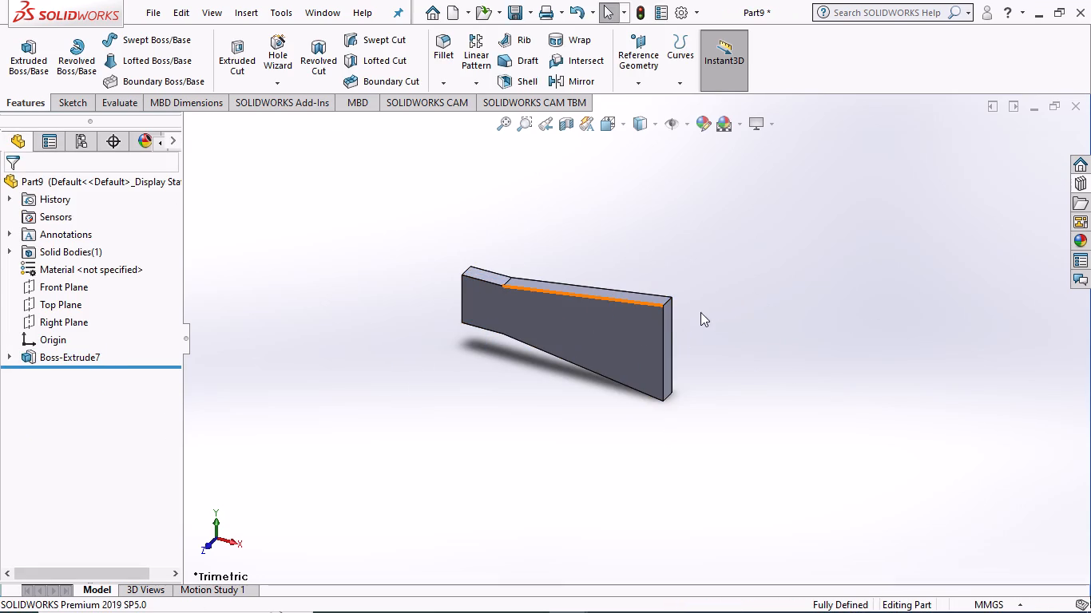
# Start a sketch on the tapered body's front face and draw a circle about 51 mm in diameter centered on the origin.
pyautogui.click(585, 336)
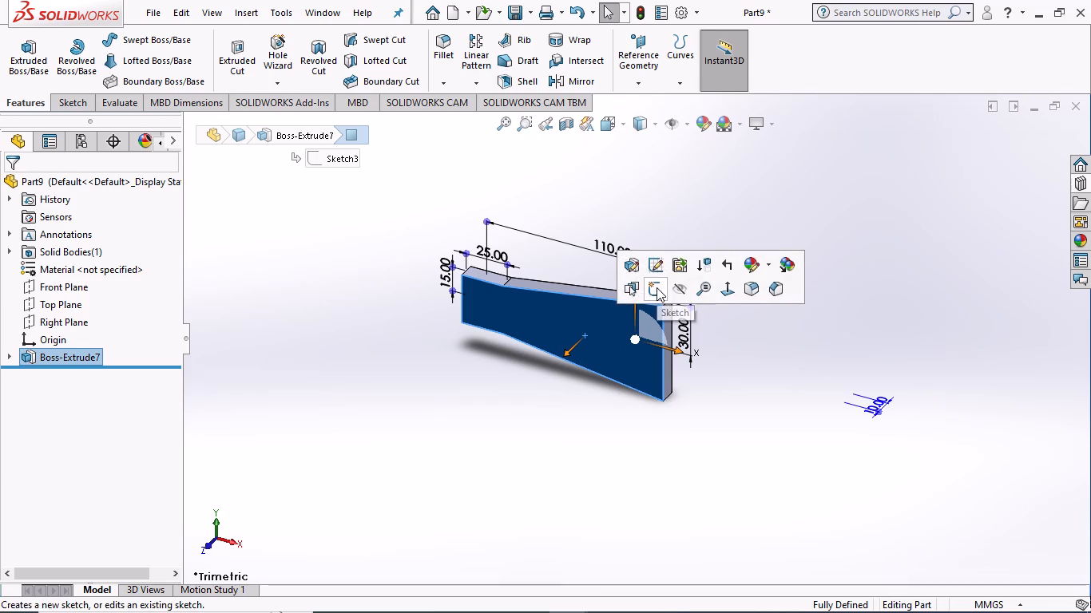
pyautogui.click(657, 287)
pyautogui.click(605, 120)
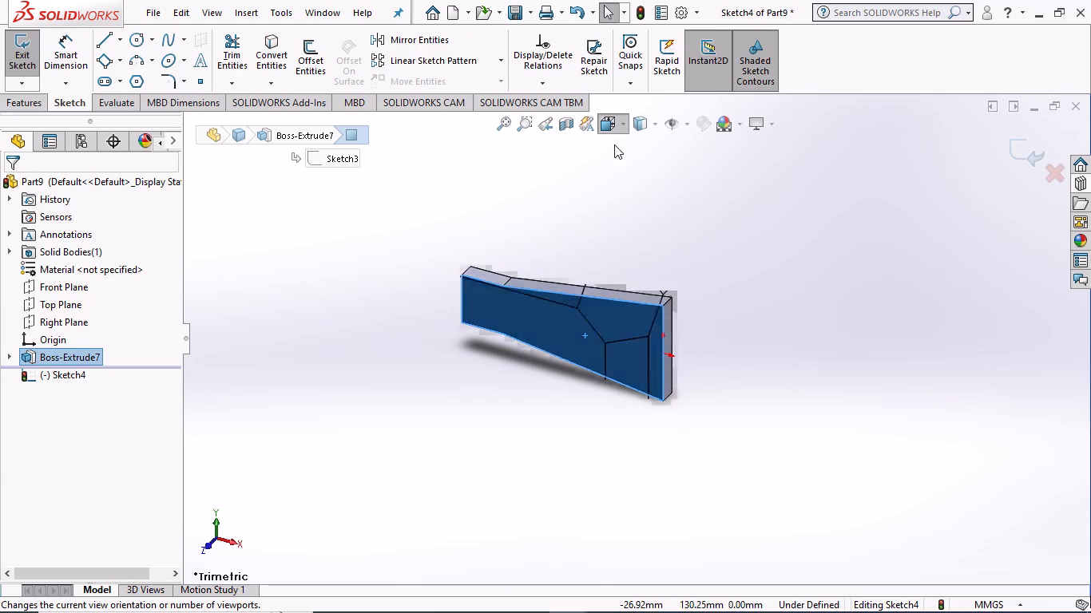
pyautogui.click(629, 187)
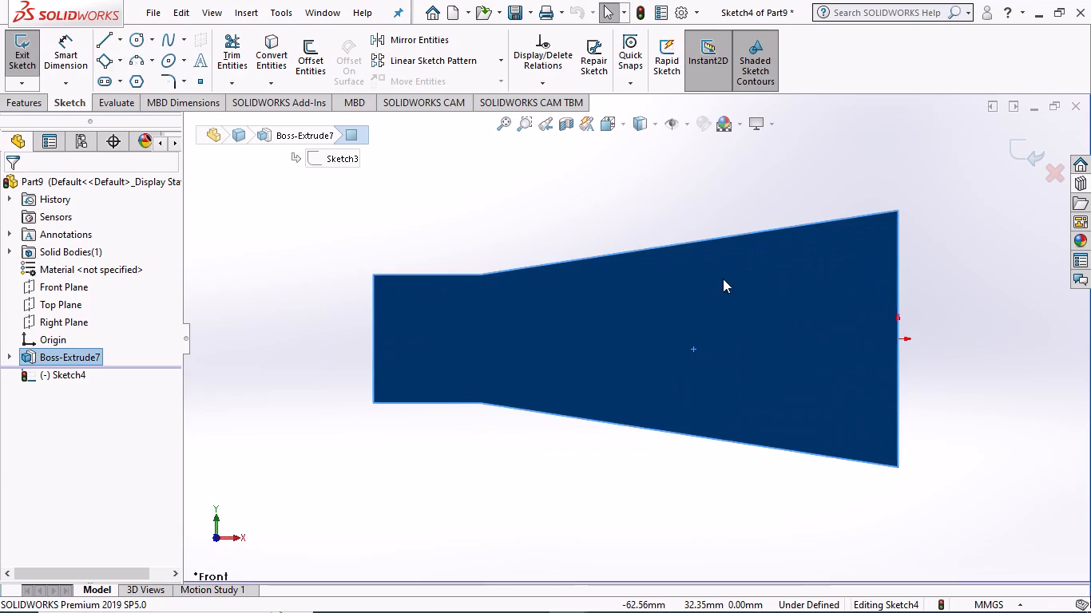
pyautogui.click(136, 38)
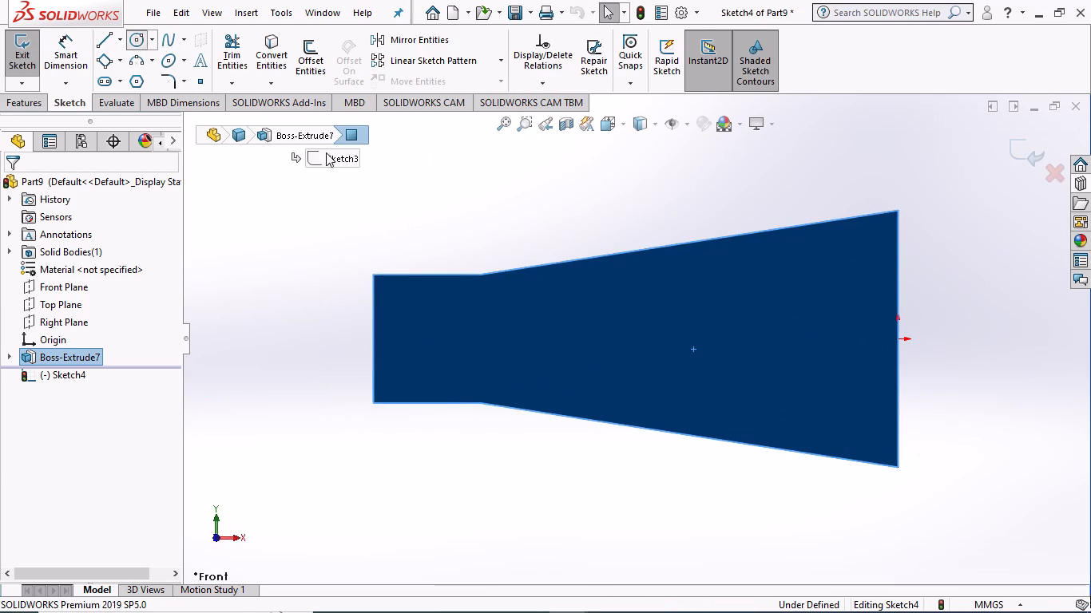
pyautogui.click(897, 339)
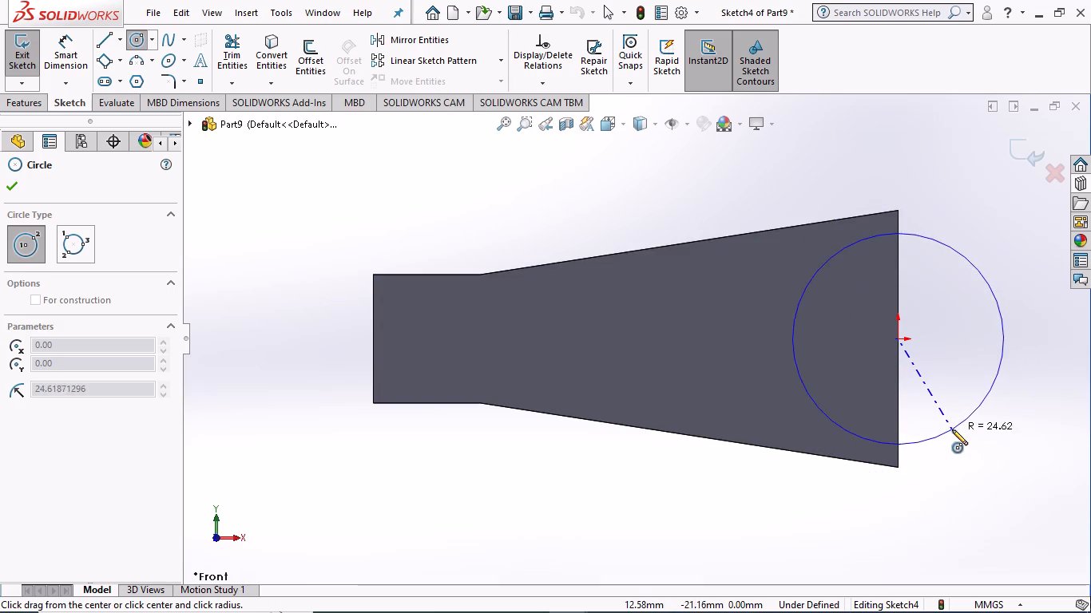
pyautogui.click(955, 433)
pyautogui.press('Escape')
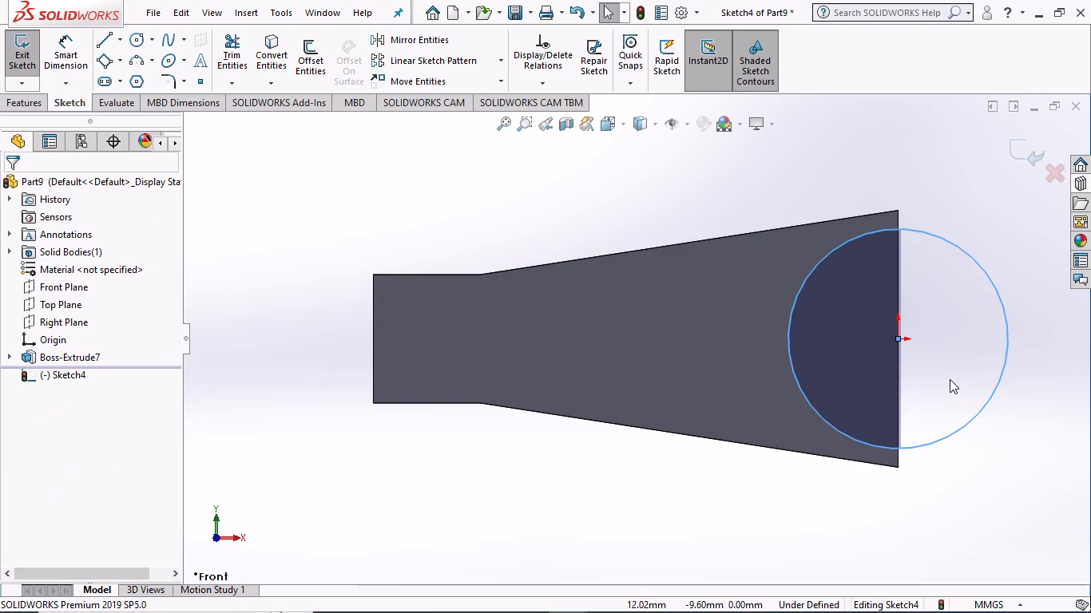
# Dimension the circle's diameter as 60 mm, placing the dimension above it.
pyautogui.click(69, 50)
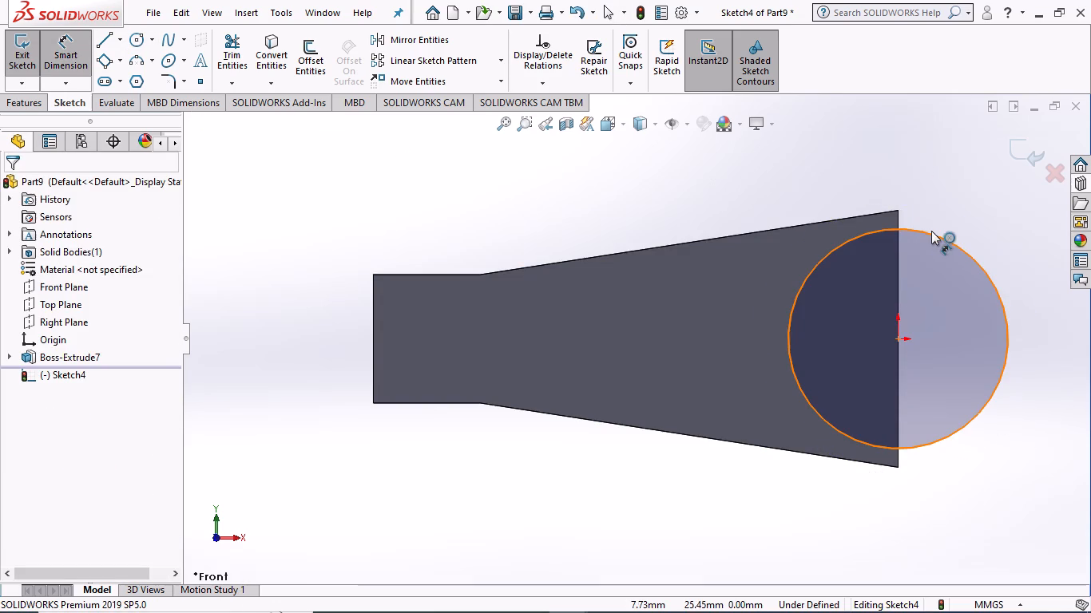
pyautogui.click(930, 231)
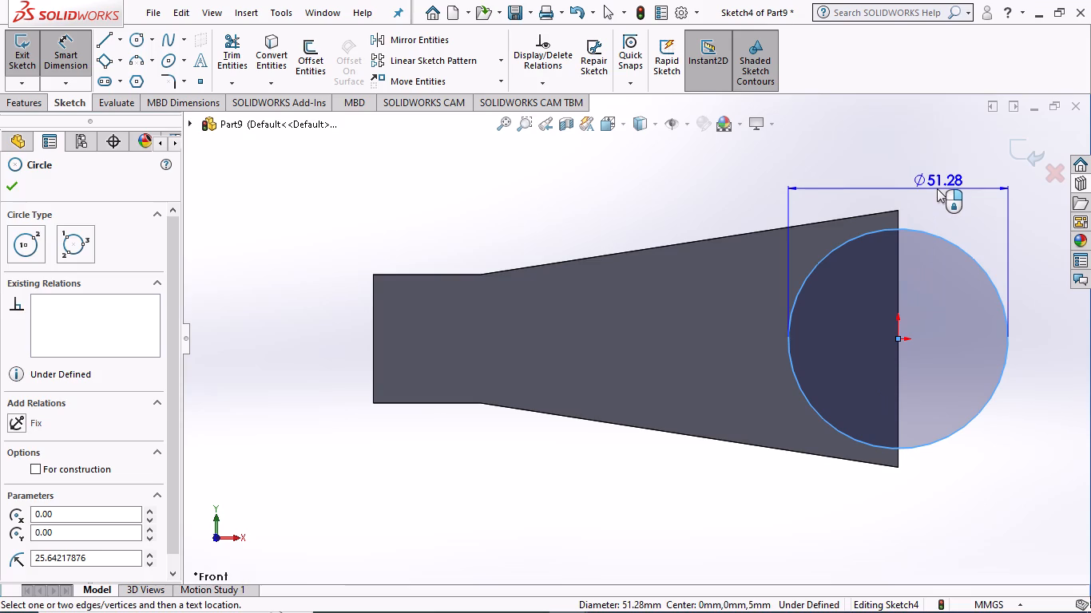
pyautogui.click(937, 188)
pyautogui.write('60')
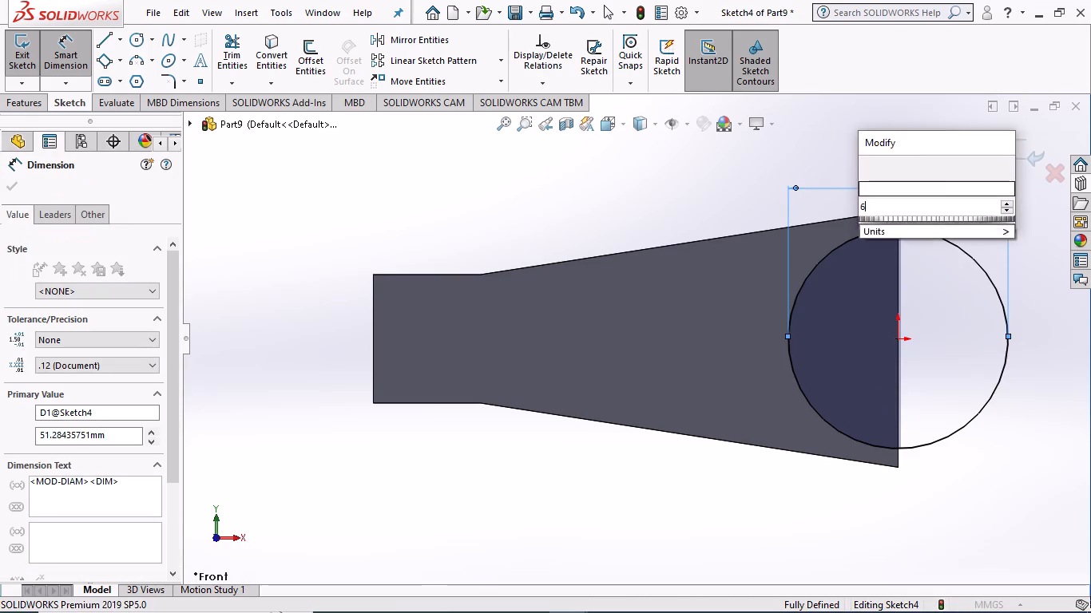
pyautogui.press('Return')
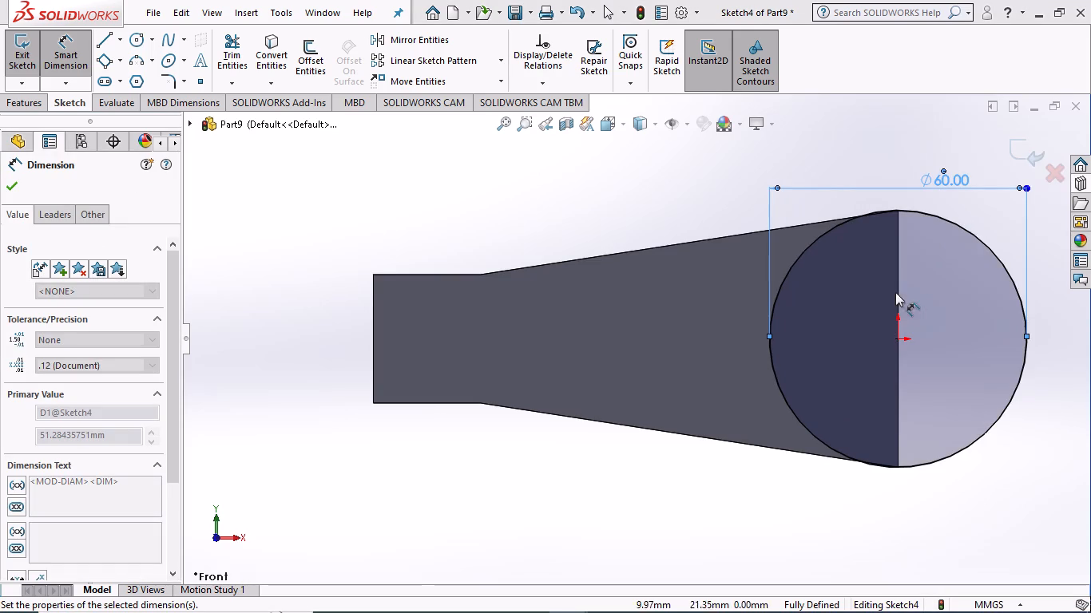
# Draw a smaller concentric circle centered on the origin and dimension its diameter as 30 mm.
pyautogui.click(137, 42)
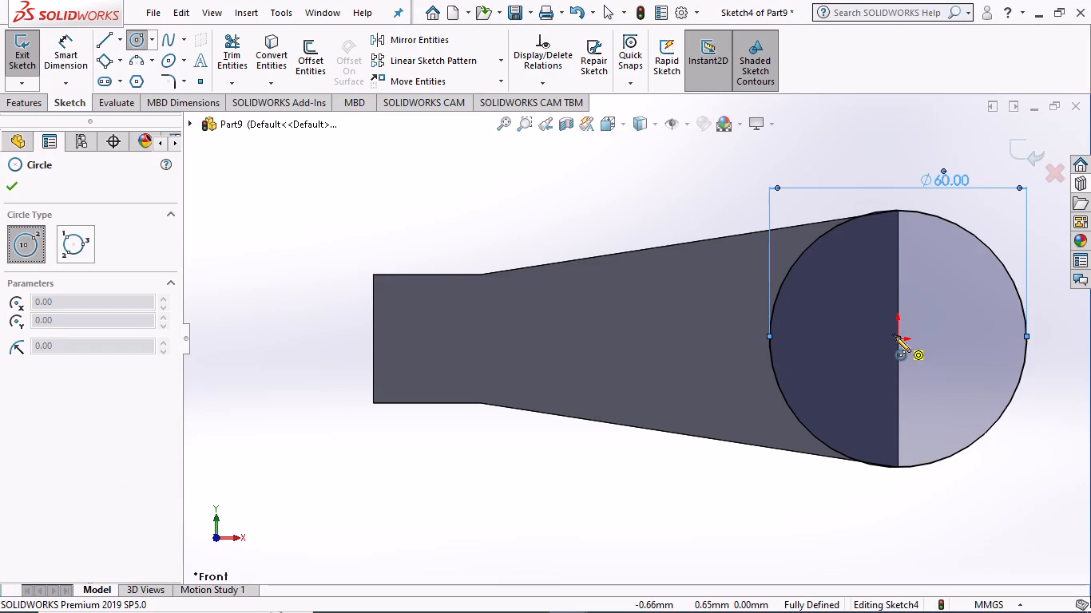
pyautogui.click(896, 338)
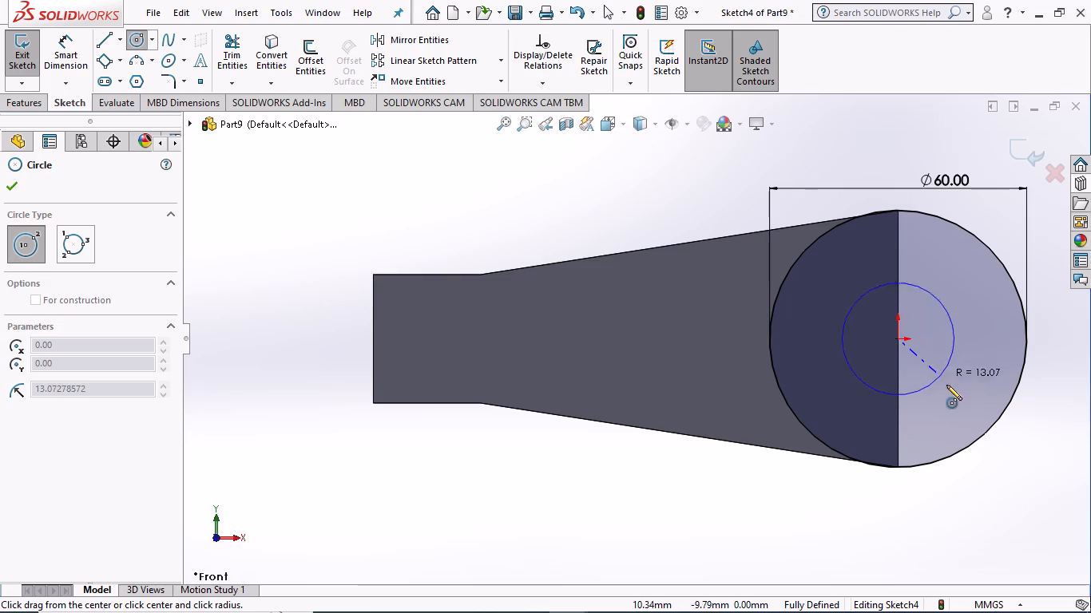
pyautogui.click(948, 386)
pyautogui.click(72, 45)
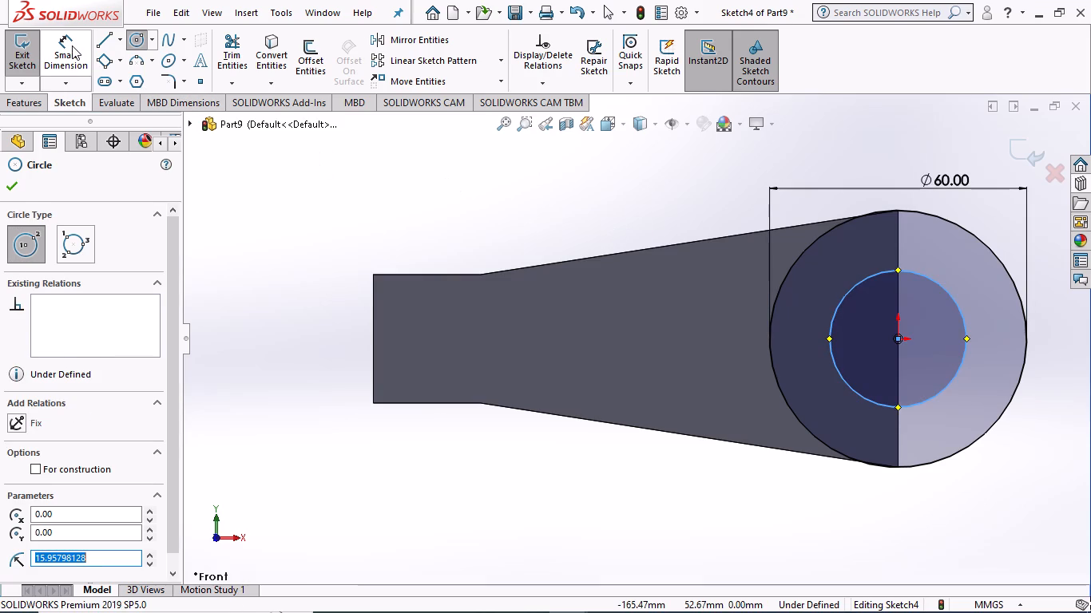
pyautogui.click(962, 314)
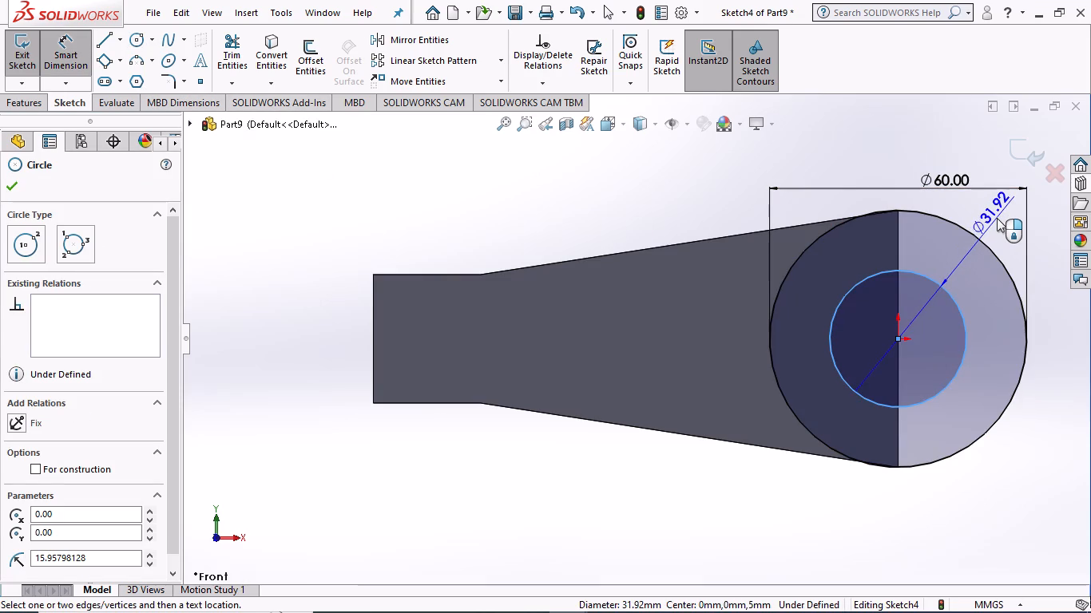
pyautogui.click(999, 219)
pyautogui.write('30')
pyautogui.press('Return')
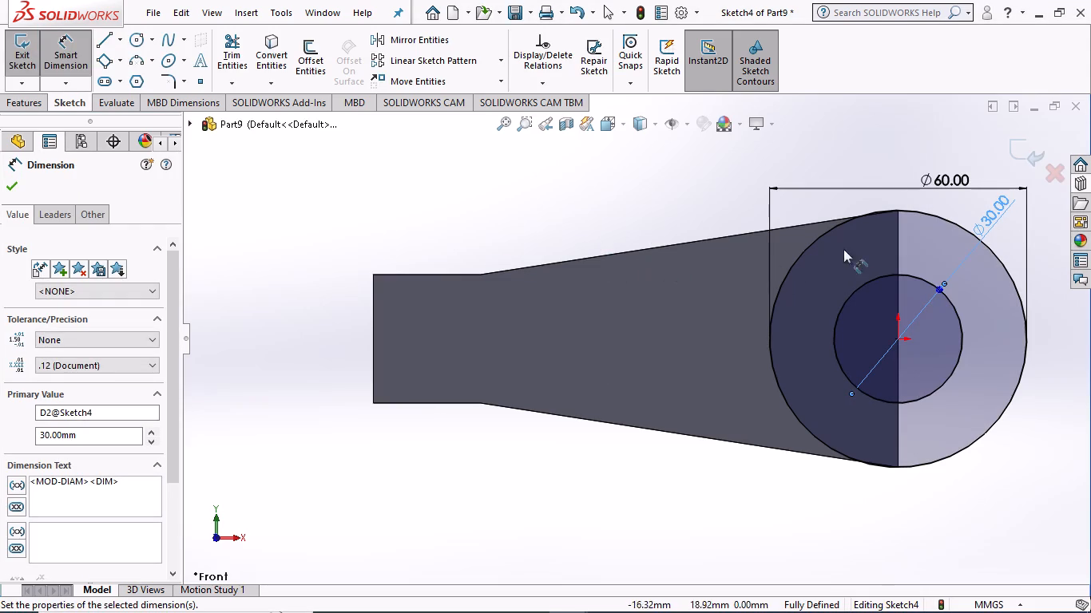
# Examine from several angles how the 60 mm circle meets the sloping edges and wide end of the tapered body.
pyautogui.scroll(-6, 866, 221)
pyautogui.scroll(-2, 815, 269)
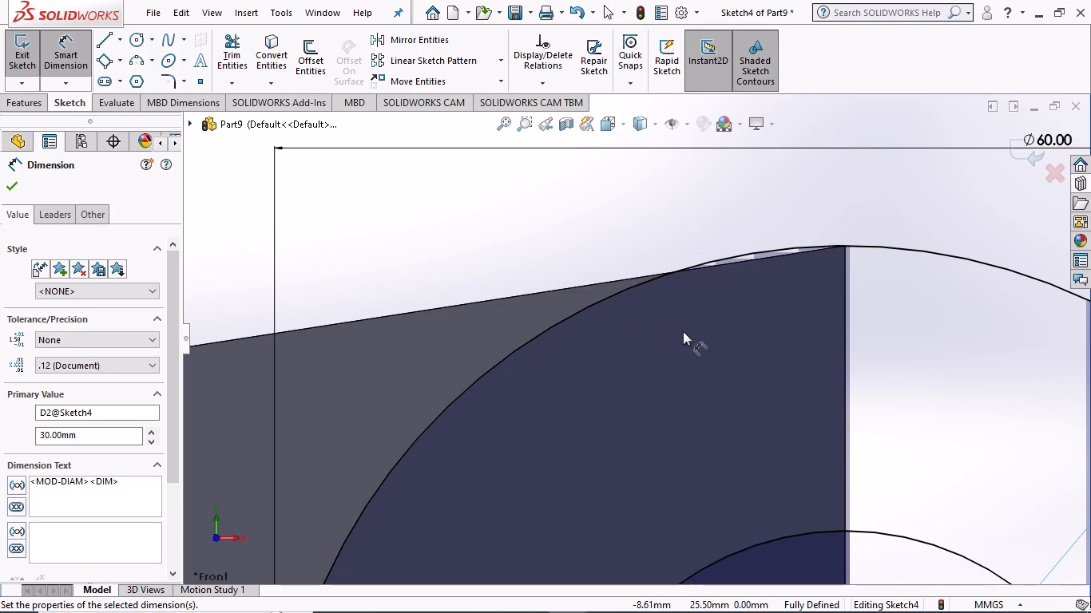
pyautogui.scroll(4, 672, 339)
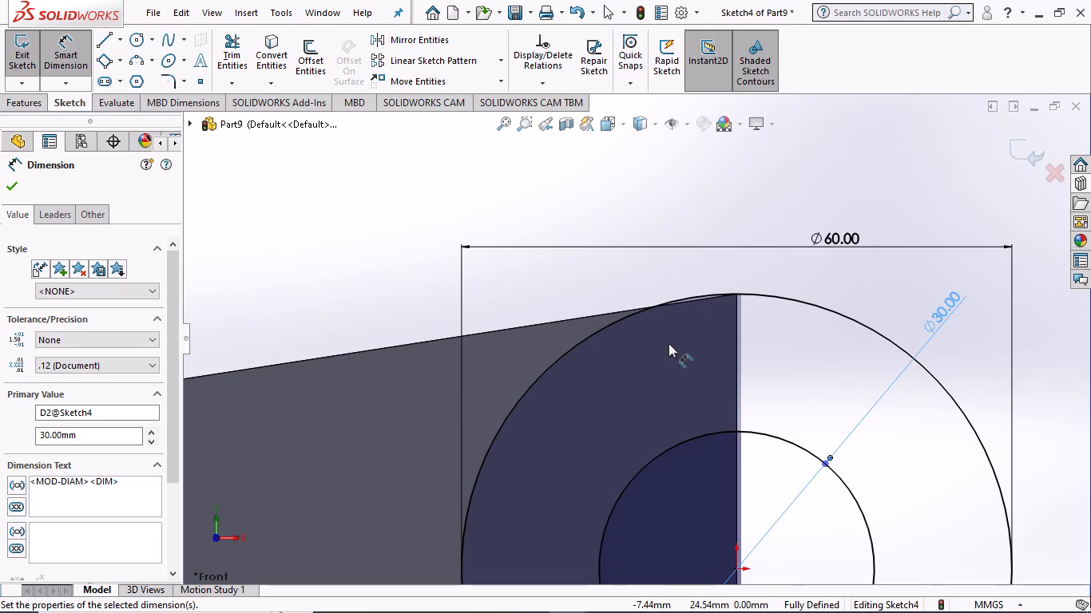
pyautogui.scroll(5, 666, 350)
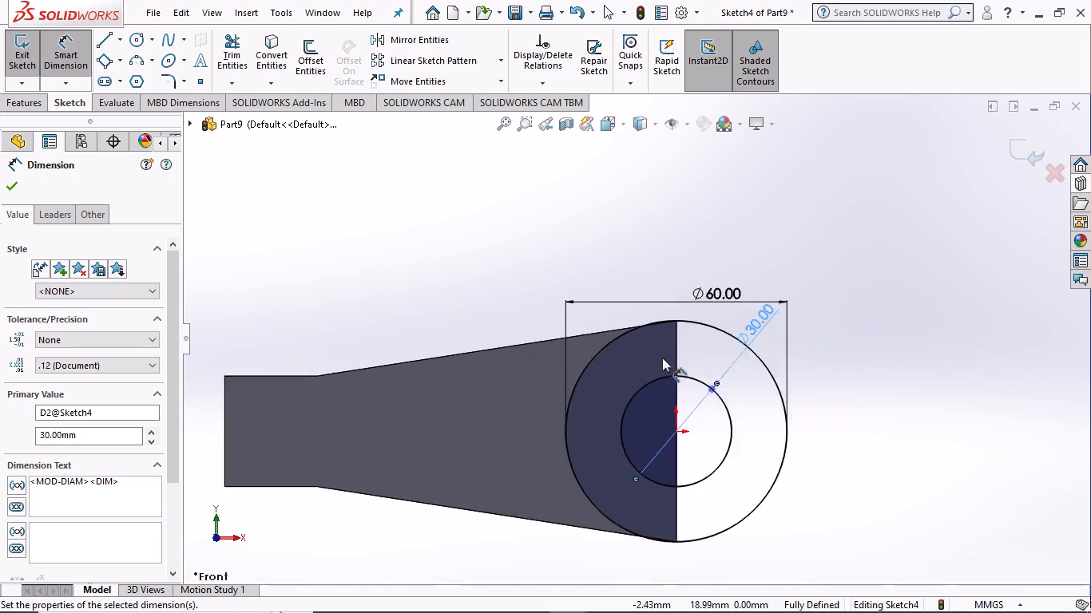
pyautogui.scroll(2, 662, 358)
pyautogui.scroll(-5, 647, 386)
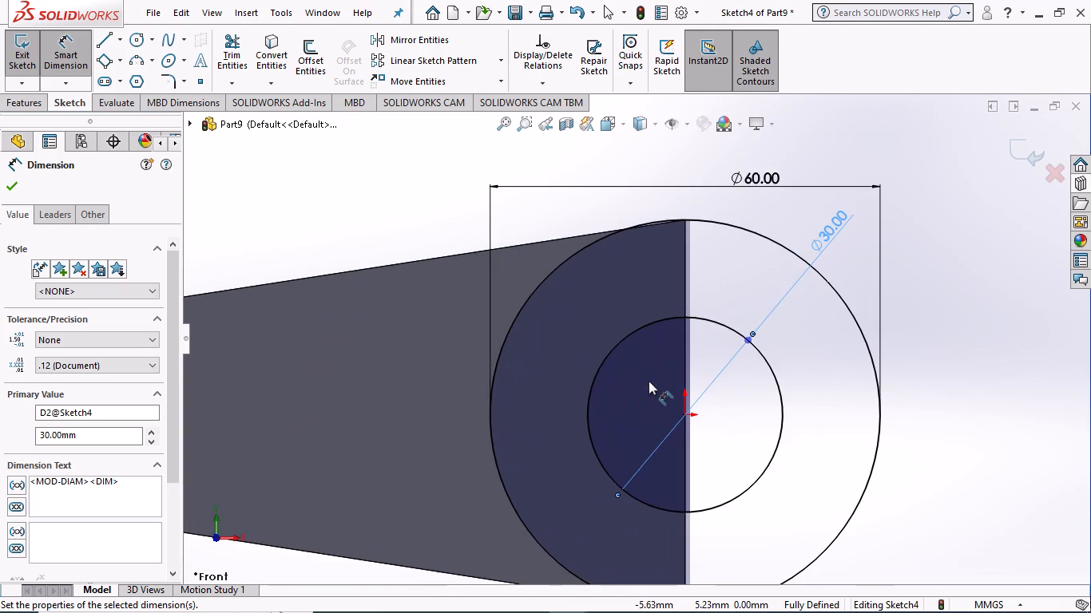
pyautogui.scroll(-2, 649, 381)
pyautogui.scroll(-3, 639, 316)
pyautogui.scroll(7, 641, 304)
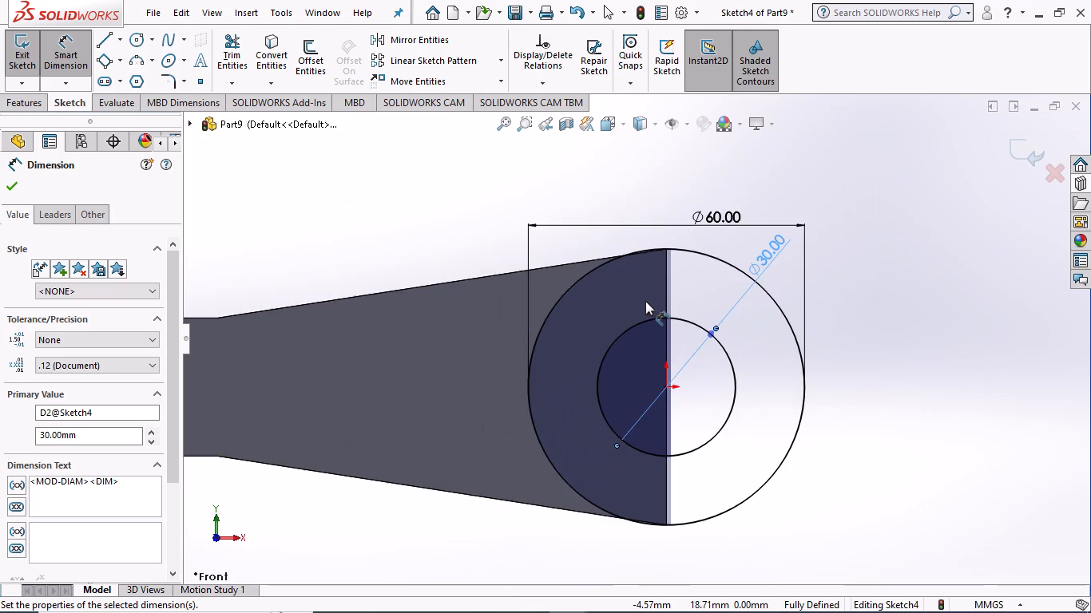
pyautogui.scroll(1, 647, 301)
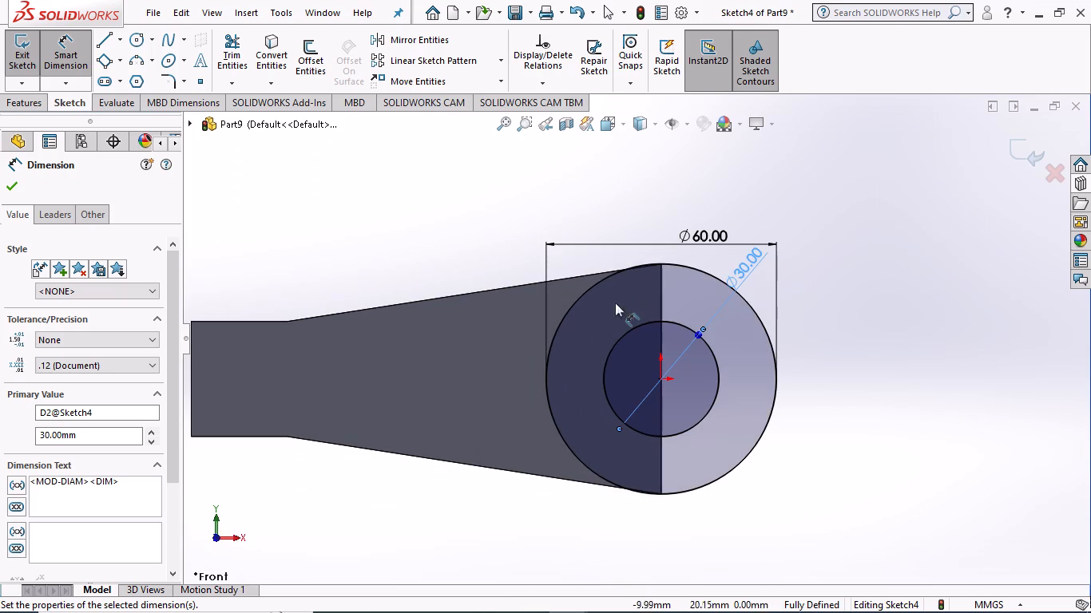
pyautogui.scroll(1, 501, 353)
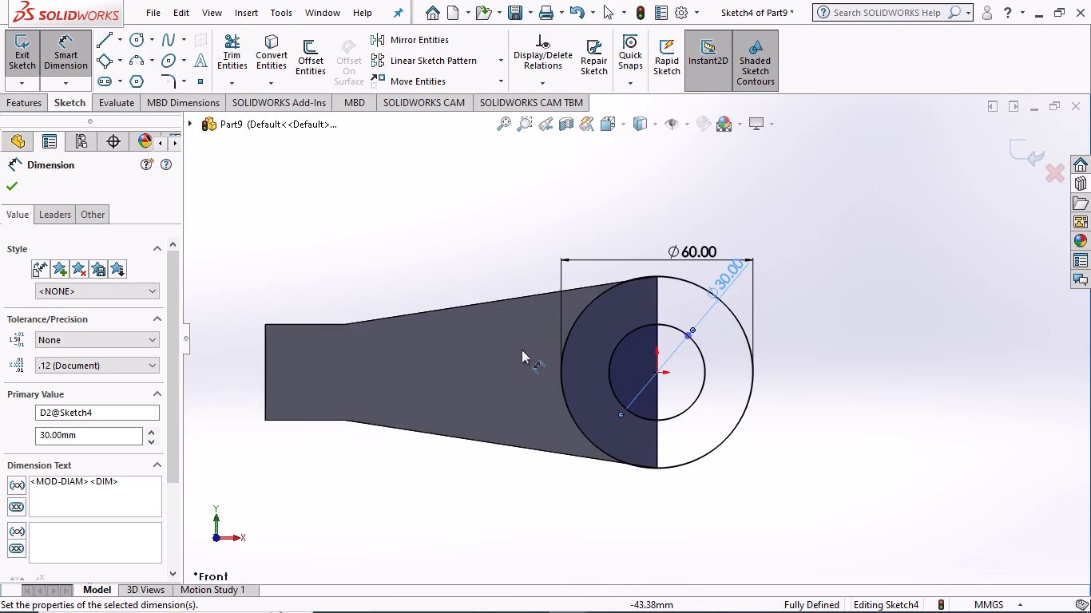
pyautogui.scroll(1, 532, 352)
pyautogui.scroll(-2, 593, 353)
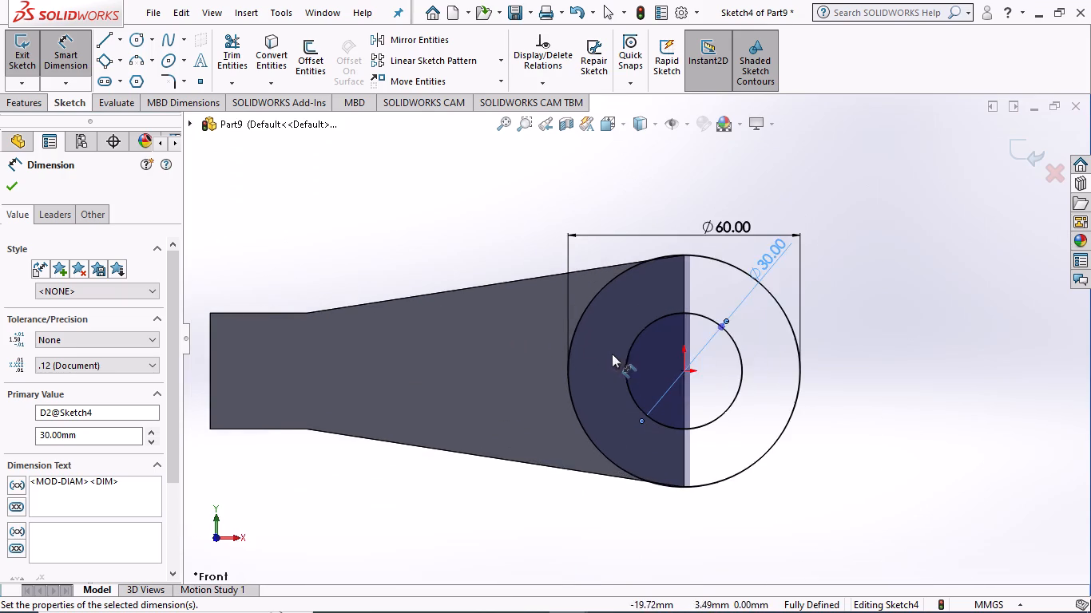
pyautogui.scroll(-1, 624, 348)
pyautogui.moveTo(481, 218); pyautogui.dragTo(506, 277, button='middle')
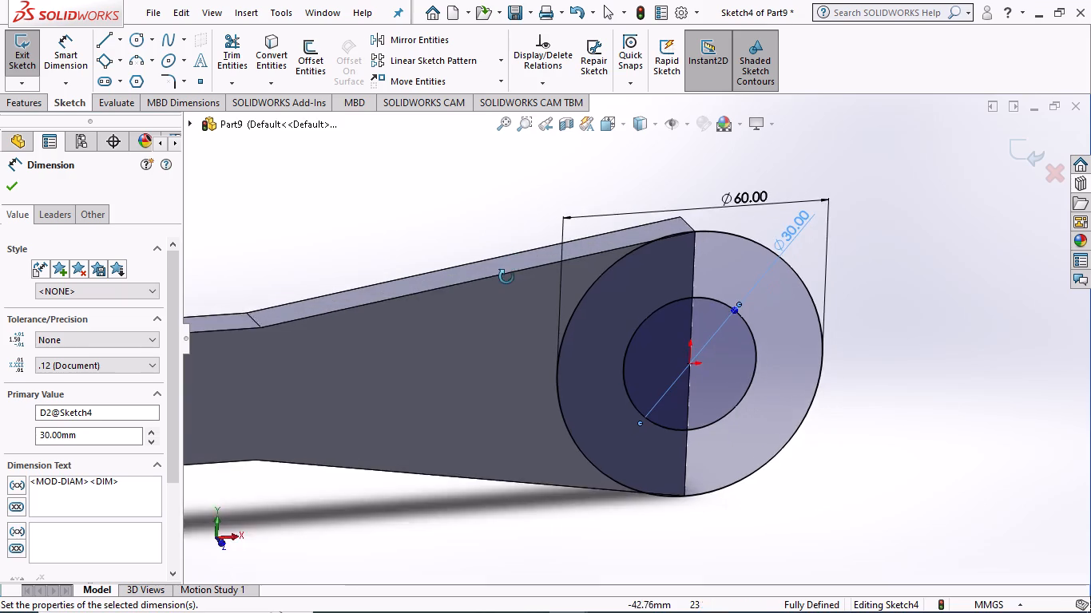
pyautogui.moveTo(506, 277); pyautogui.dragTo(625, 362, button='middle')
pyautogui.scroll(-3, 426, 192)
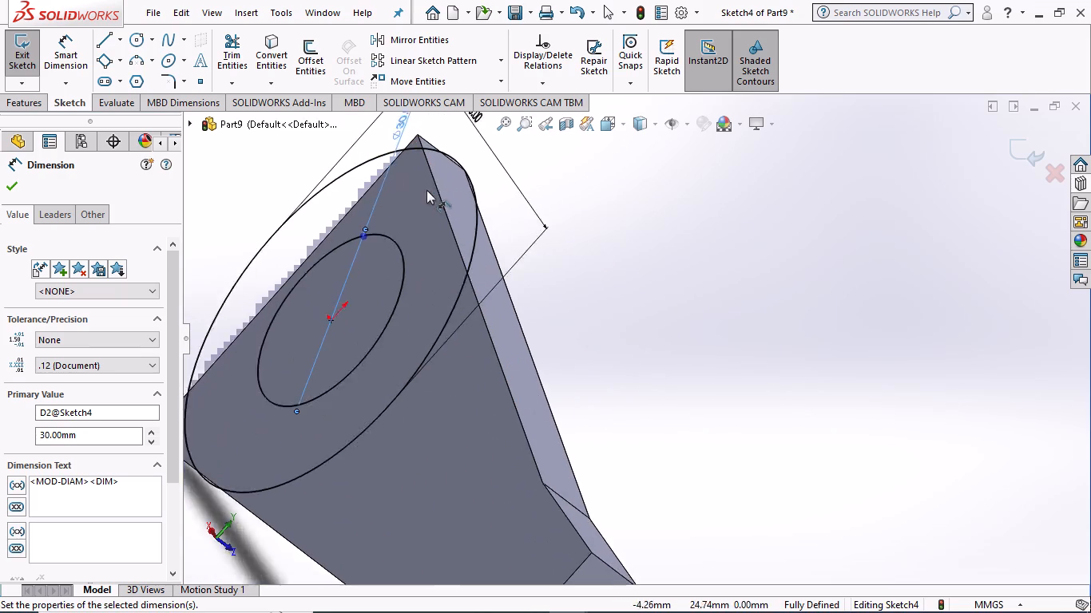
pyautogui.scroll(-8, 426, 190)
pyautogui.moveTo(650, 256); pyautogui.dragTo(686, 267, button='middle')
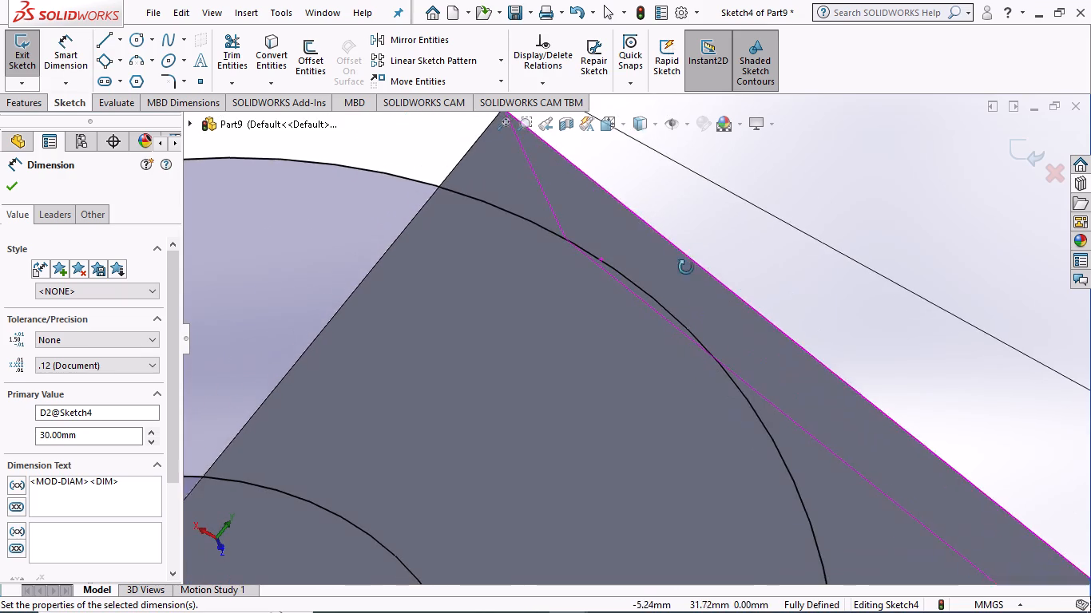
pyautogui.moveTo(686, 267); pyautogui.dragTo(722, 364, button='middle')
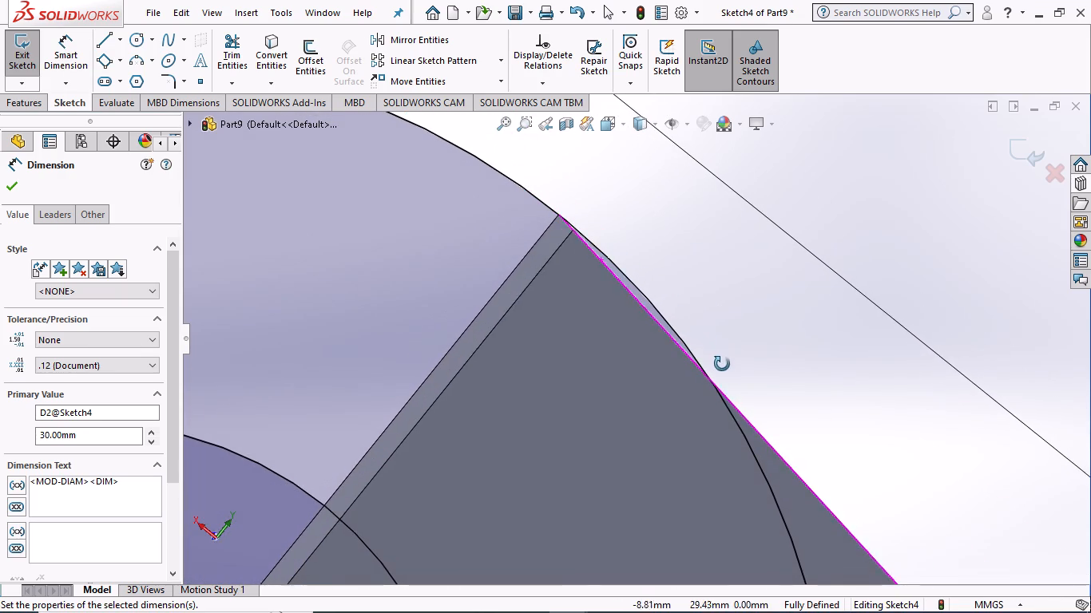
pyautogui.moveTo(722, 364); pyautogui.dragTo(528, 326, button='middle')
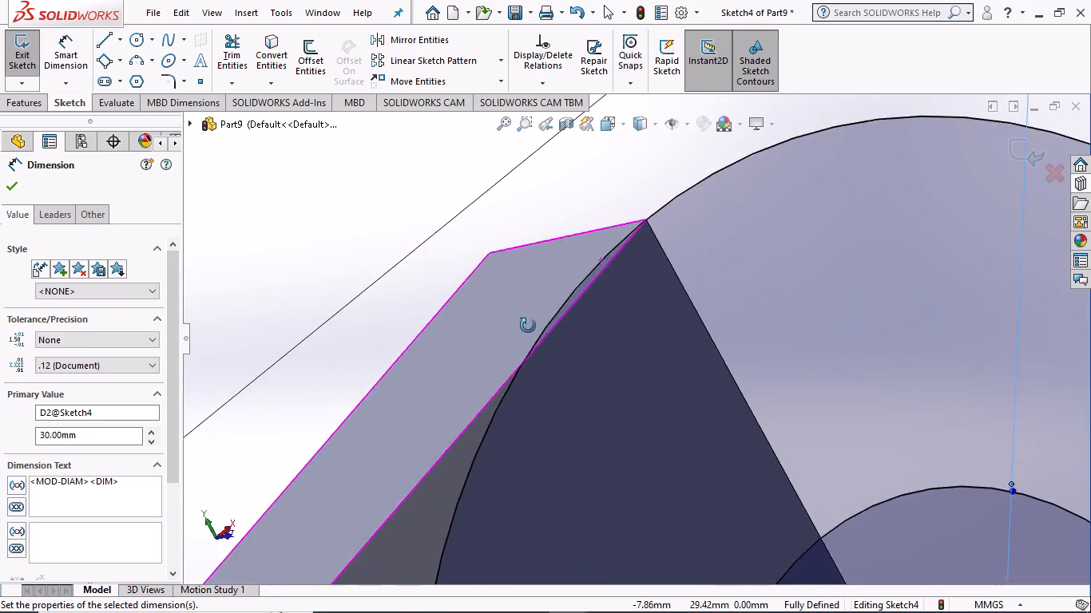
pyautogui.moveTo(528, 326); pyautogui.dragTo(489, 282, button='middle')
pyautogui.scroll(12, 511, 339)
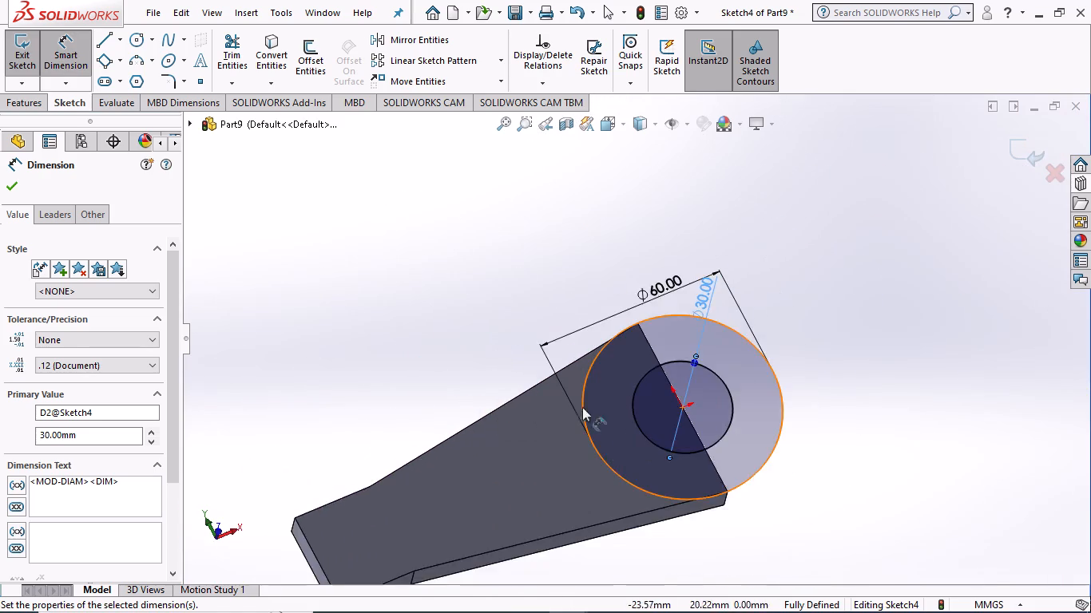
pyautogui.scroll(5, 582, 407)
pyautogui.scroll(-2, 641, 482)
pyautogui.moveTo(632, 485); pyautogui.dragTo(584, 485, button='middle')
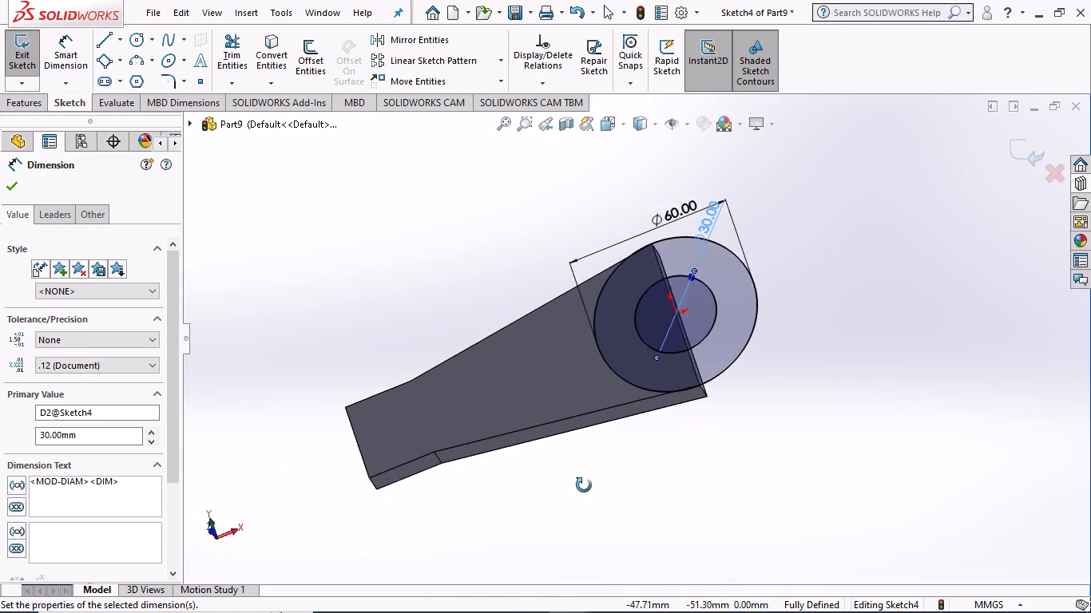
pyautogui.moveTo(584, 485); pyautogui.dragTo(605, 488, button='middle')
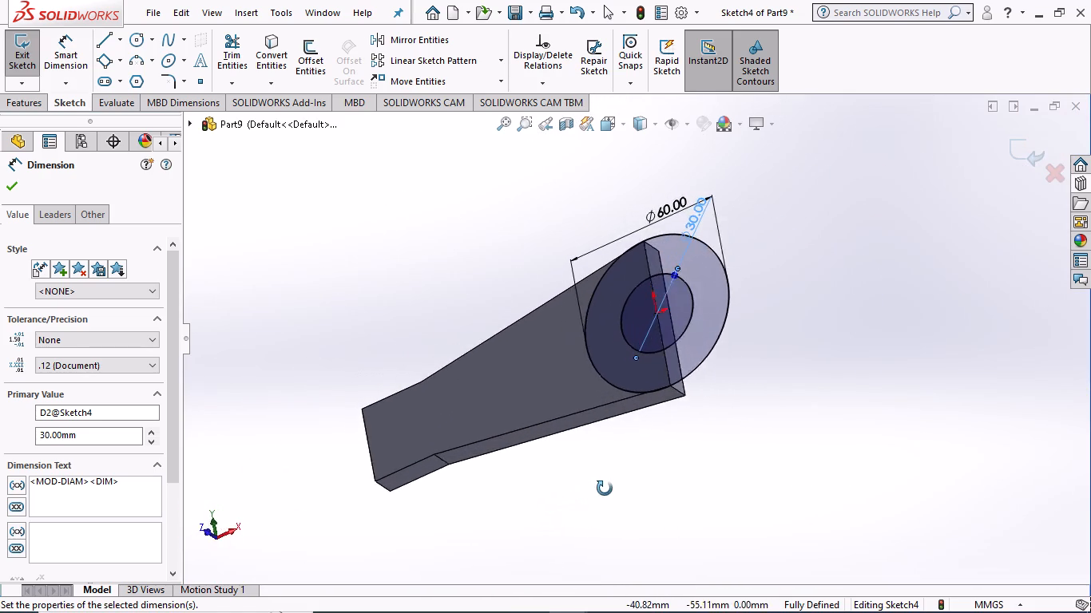
pyautogui.moveTo(605, 488); pyautogui.dragTo(600, 489, button='middle')
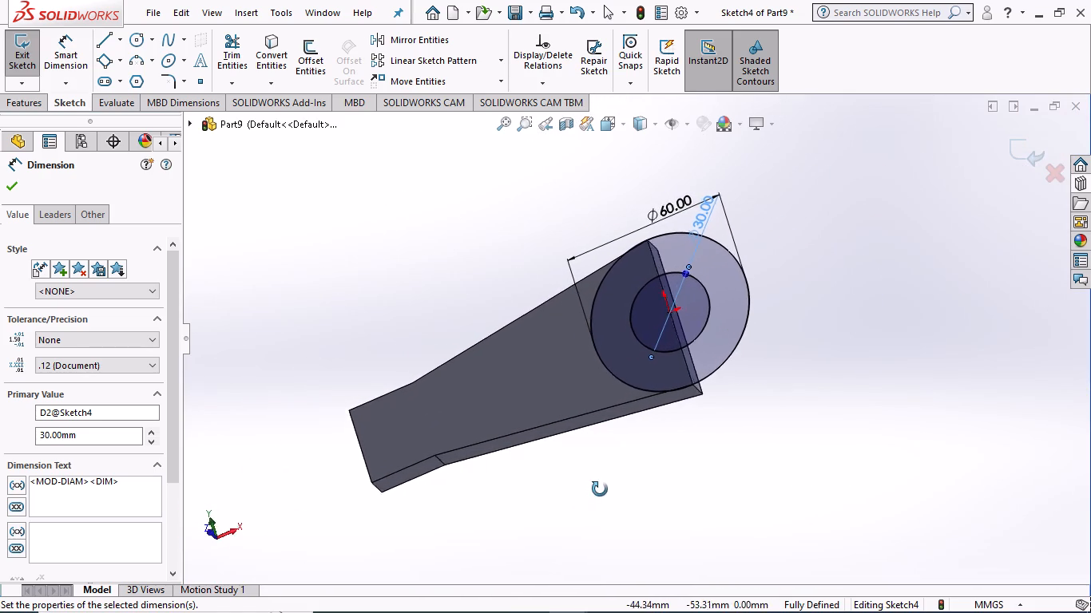
pyautogui.moveTo(600, 489); pyautogui.dragTo(530, 504, button='middle')
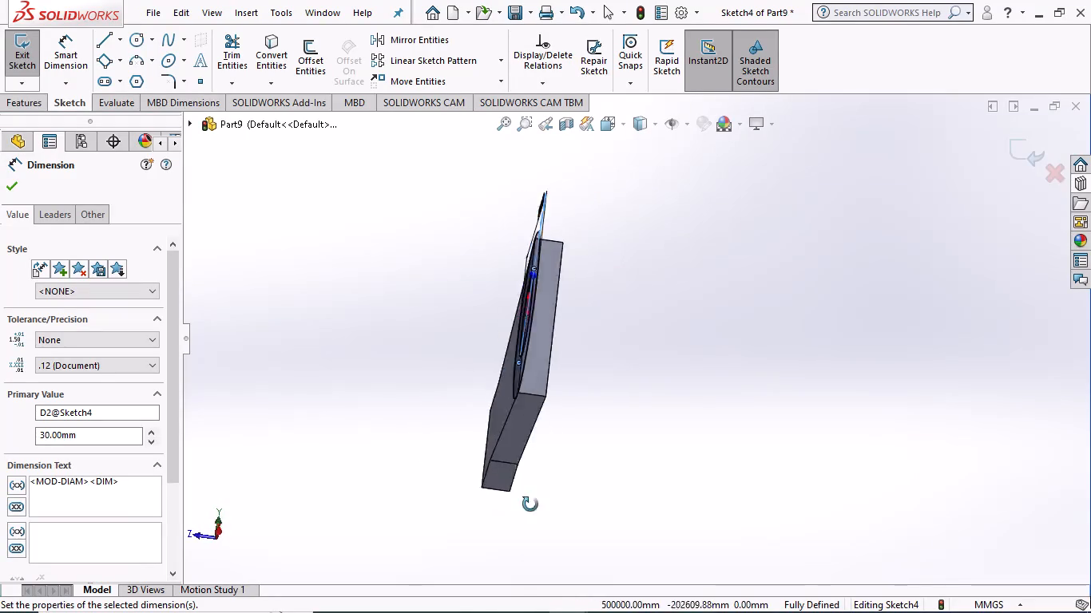
pyautogui.moveTo(530, 504); pyautogui.dragTo(441, 401, button='middle')
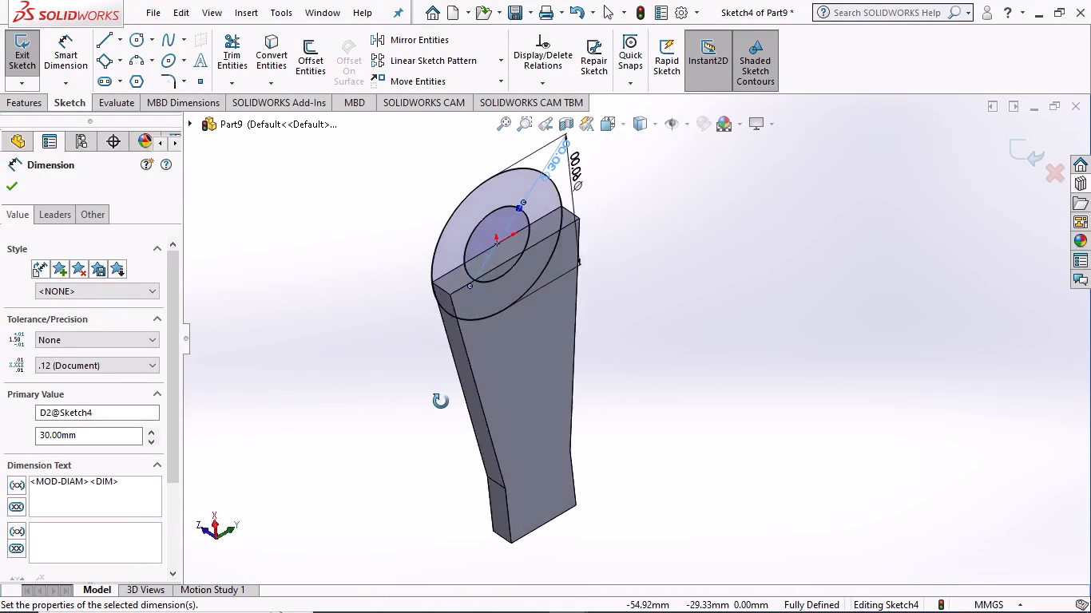
# Examine from several angles how the two concentric circles sit against the tapered body's wide end and thickness.
pyautogui.moveTo(441, 401); pyautogui.dragTo(693, 432, button='middle')
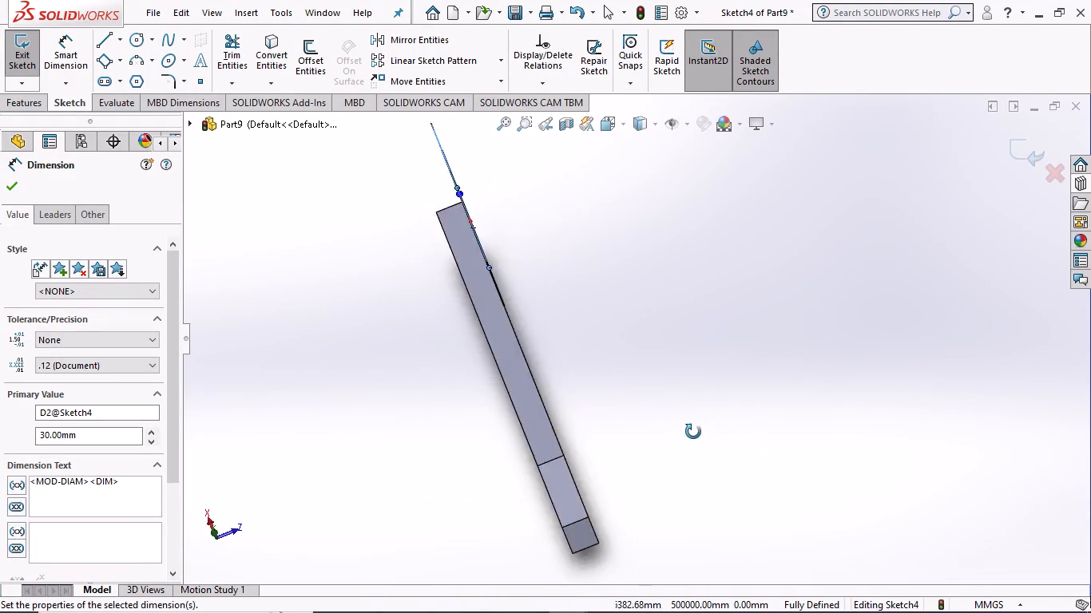
pyautogui.moveTo(693, 432); pyautogui.dragTo(599, 560, button='middle')
pyautogui.moveTo(584, 236); pyautogui.dragTo(584, 238, button='middle')
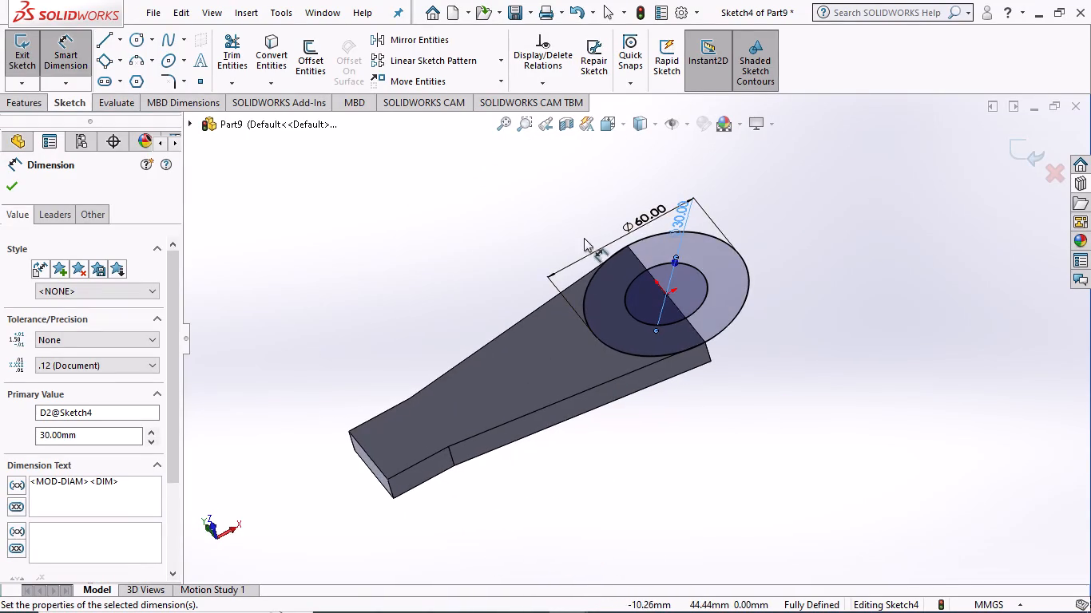
pyautogui.moveTo(584, 238); pyautogui.dragTo(600, 421, button='middle')
pyautogui.scroll(-1, 585, 288)
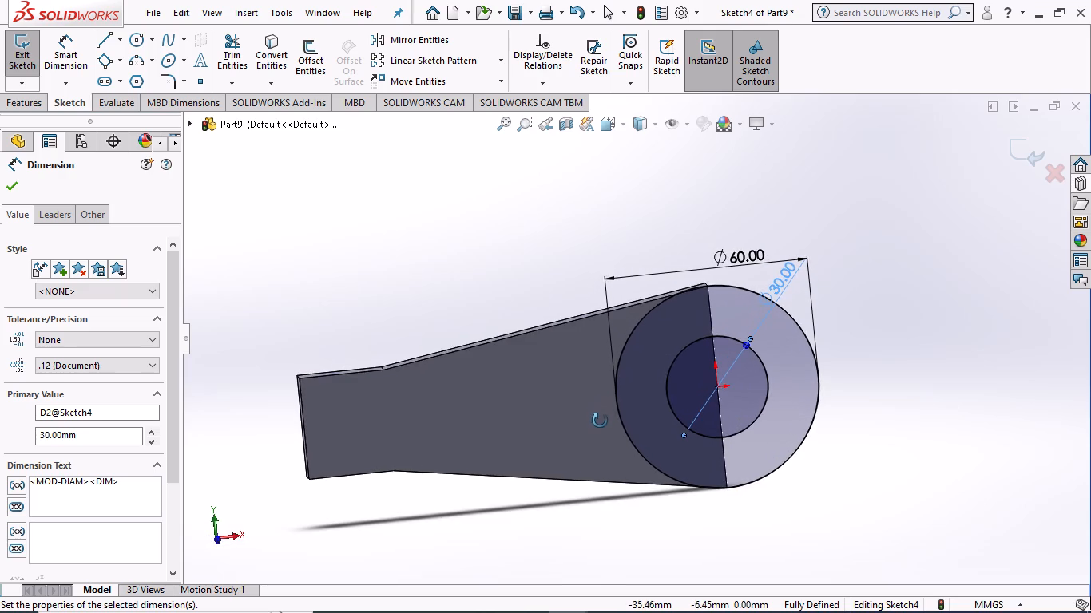
pyautogui.moveTo(600, 421); pyautogui.dragTo(572, 390, button='middle')
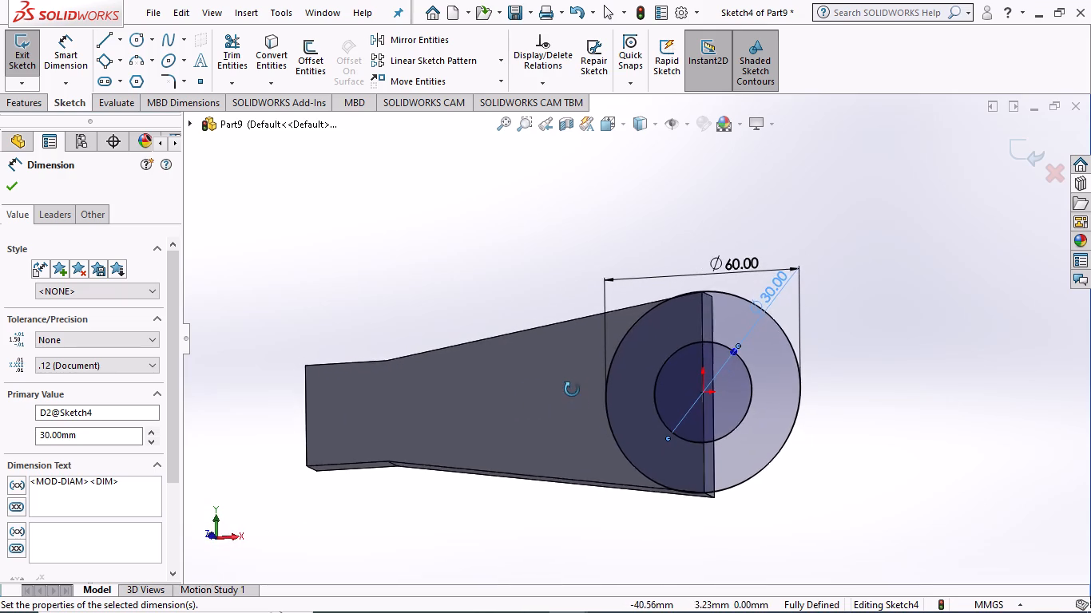
pyautogui.moveTo(572, 390); pyautogui.dragTo(510, 374, button='middle')
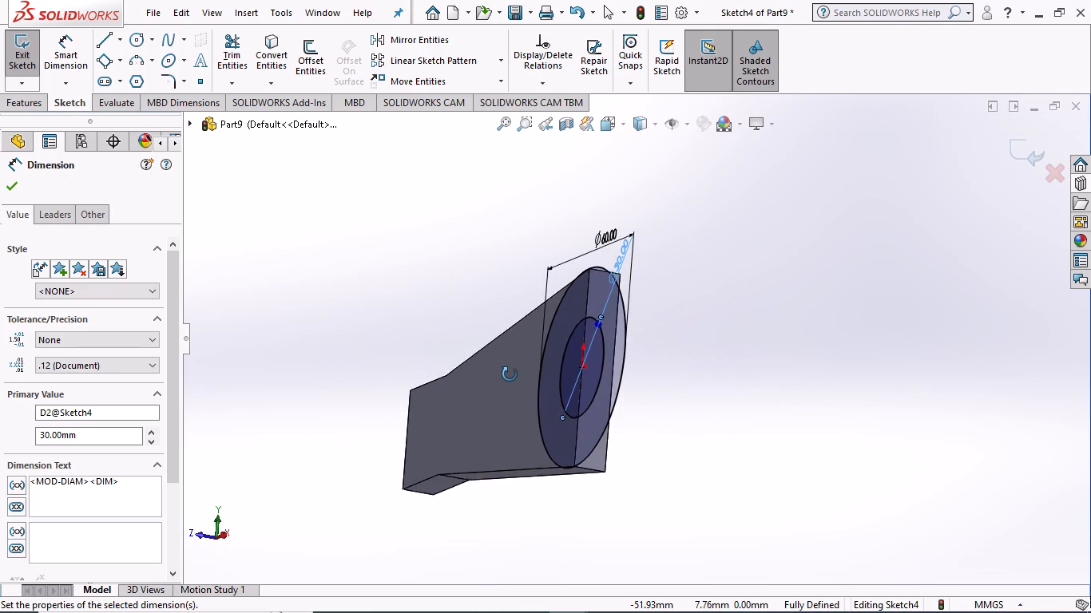
pyautogui.moveTo(510, 374); pyautogui.dragTo(541, 396, button='middle')
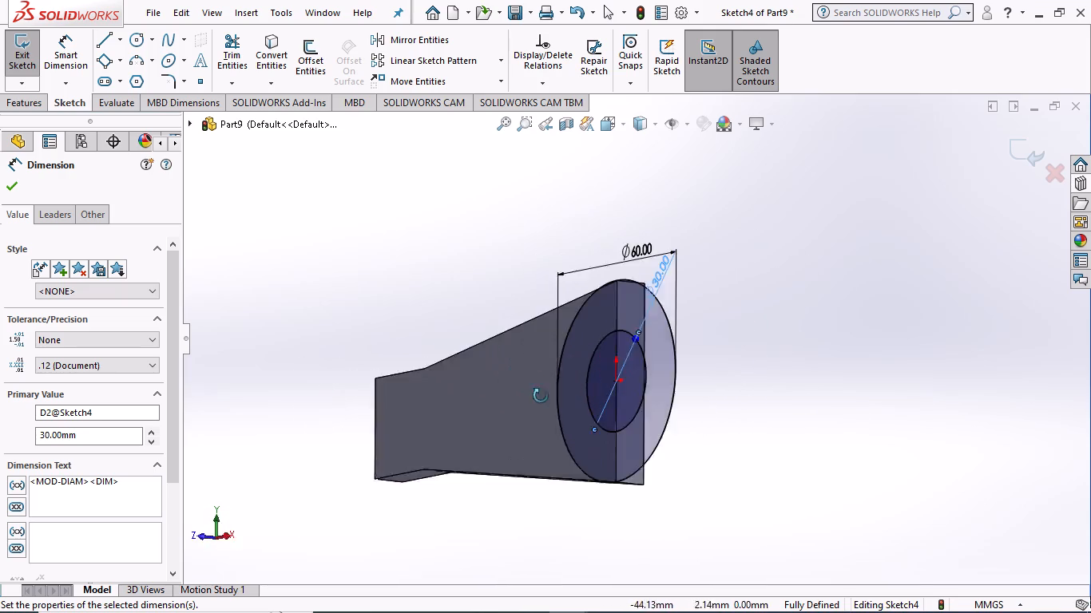
pyautogui.moveTo(541, 396); pyautogui.dragTo(573, 386, button='middle')
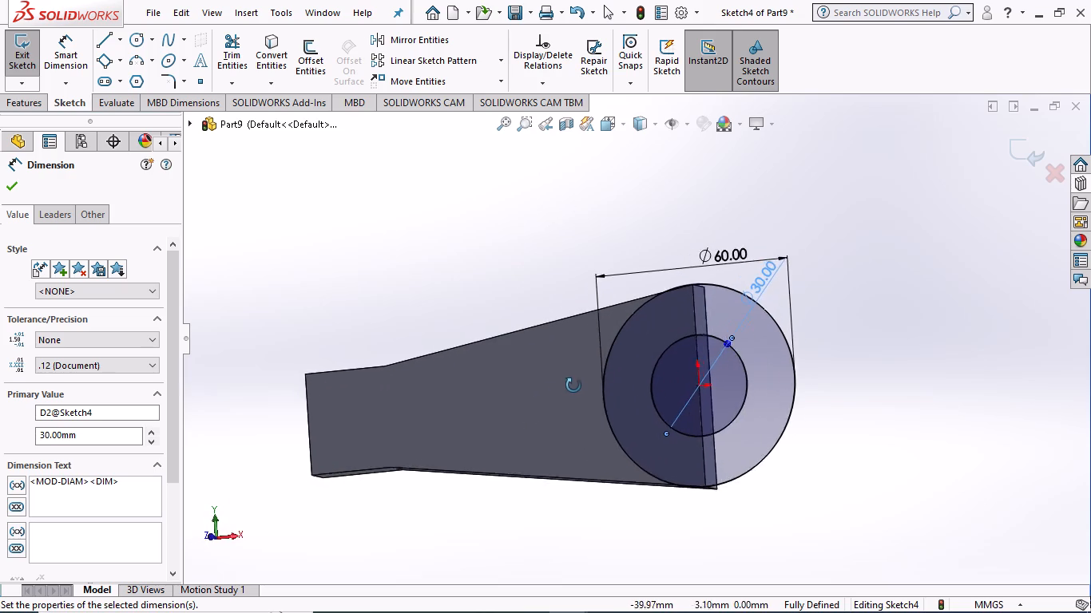
pyautogui.moveTo(573, 386); pyautogui.dragTo(585, 399, button='middle')
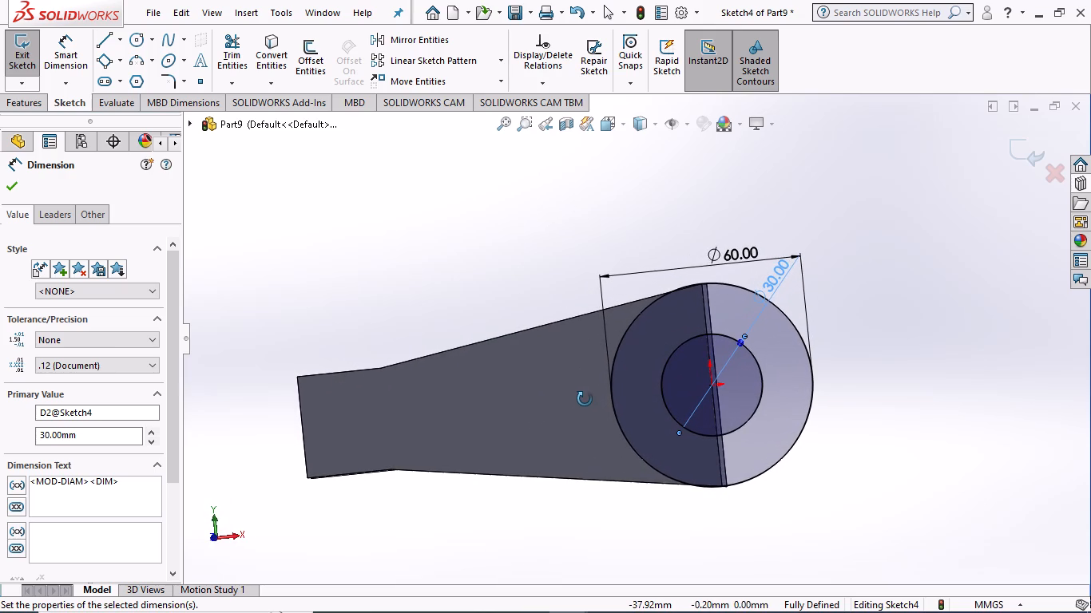
pyautogui.moveTo(585, 399); pyautogui.dragTo(607, 390, button='middle')
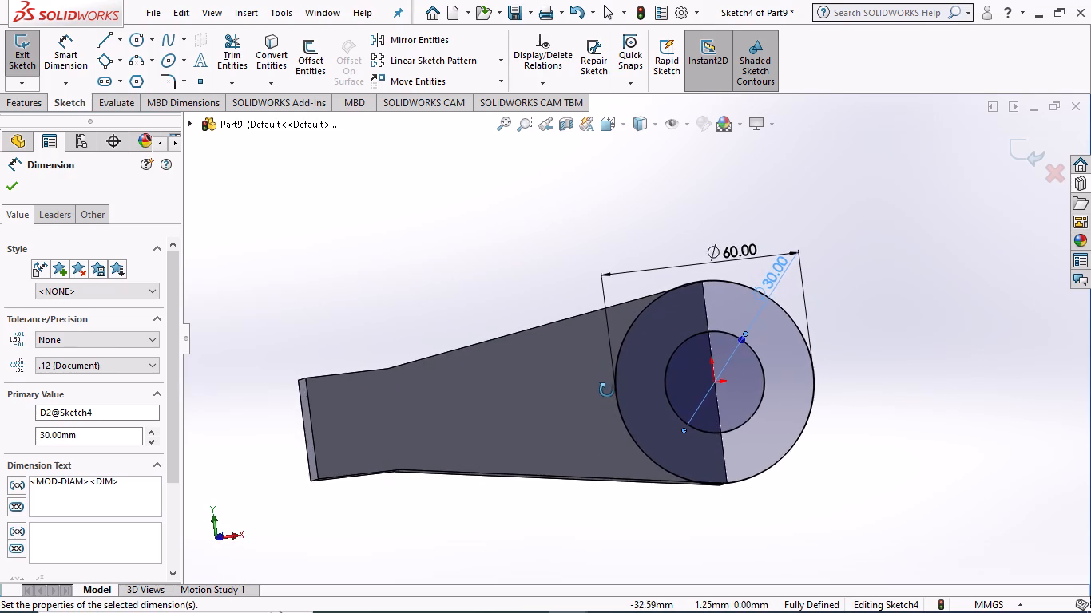
pyautogui.moveTo(607, 390); pyautogui.dragTo(606, 388, button='middle')
pyautogui.scroll(1, 606, 388)
# Close the sketch with the 60 mm and 30 mm circles and delete it from the part.
pyautogui.click(272, 226)
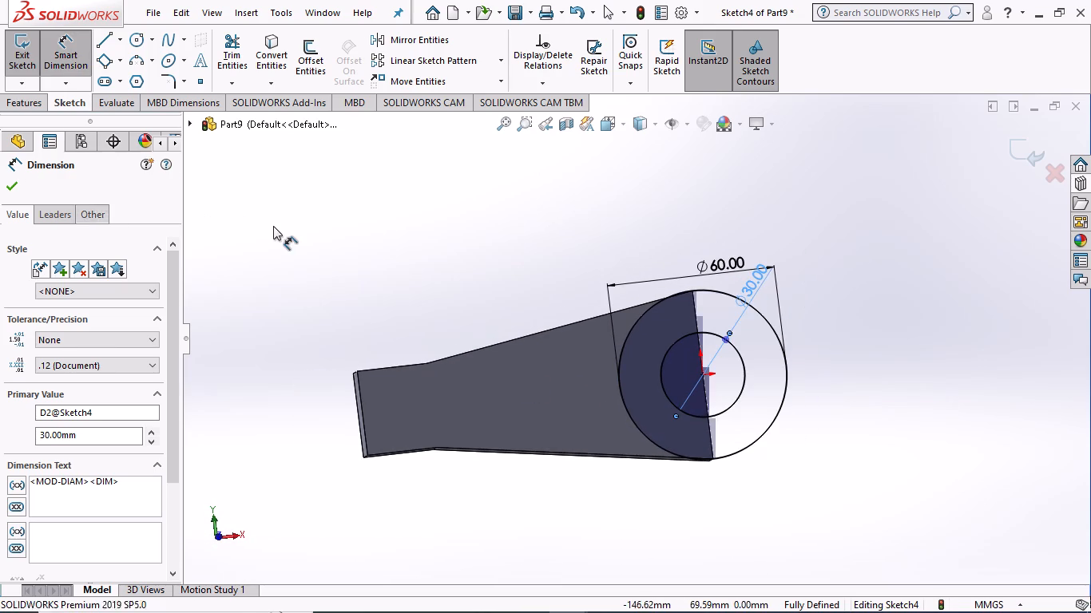
pyautogui.click(74, 54)
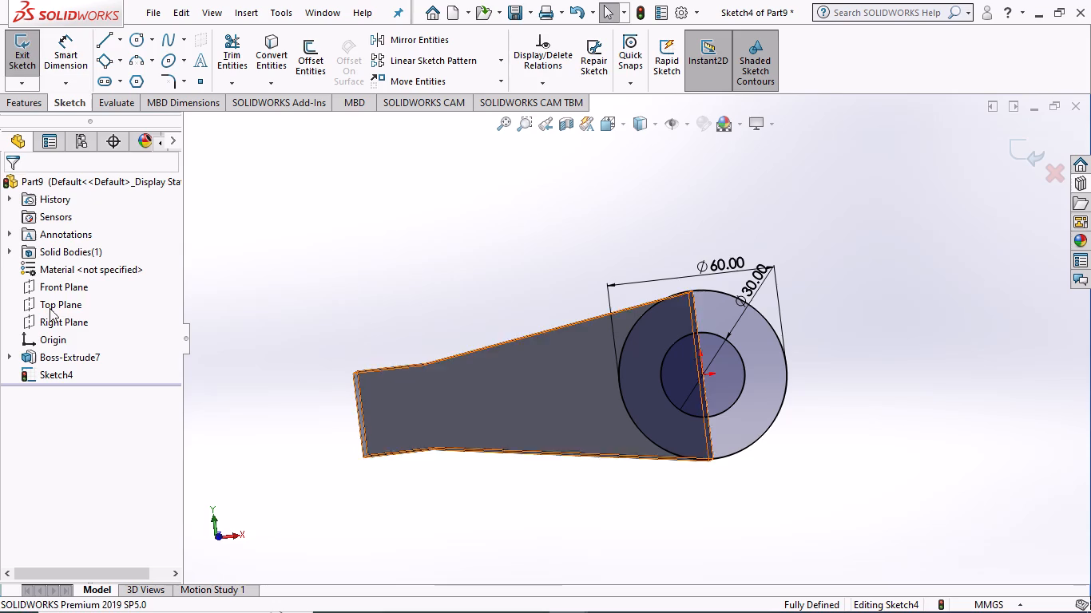
pyautogui.rightClick(67, 359)
pyautogui.click(363, 339)
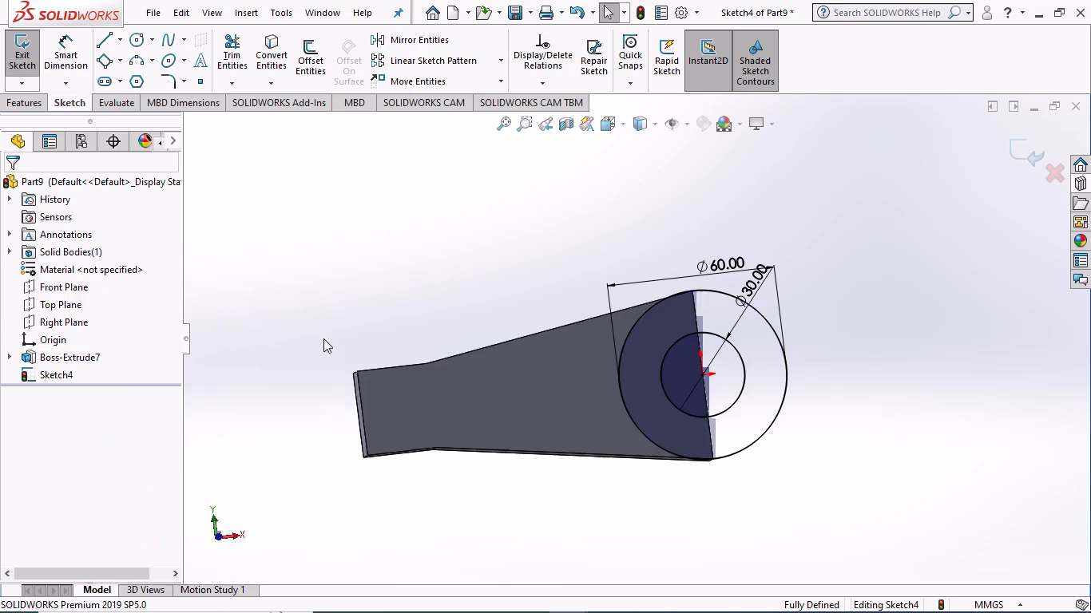
pyautogui.click(46, 374)
pyautogui.click(283, 362)
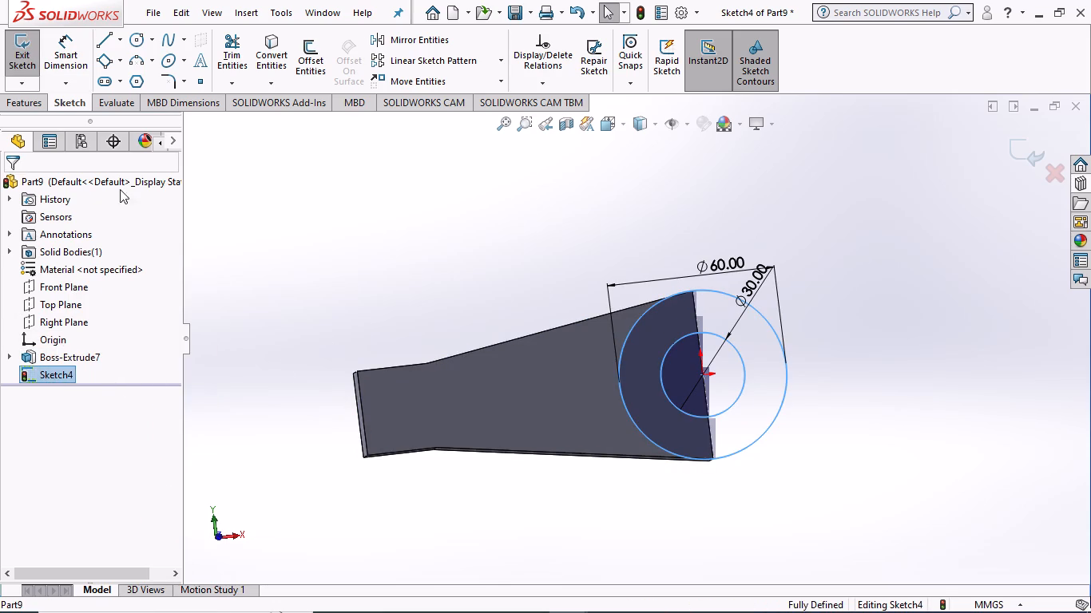
pyautogui.click(19, 61)
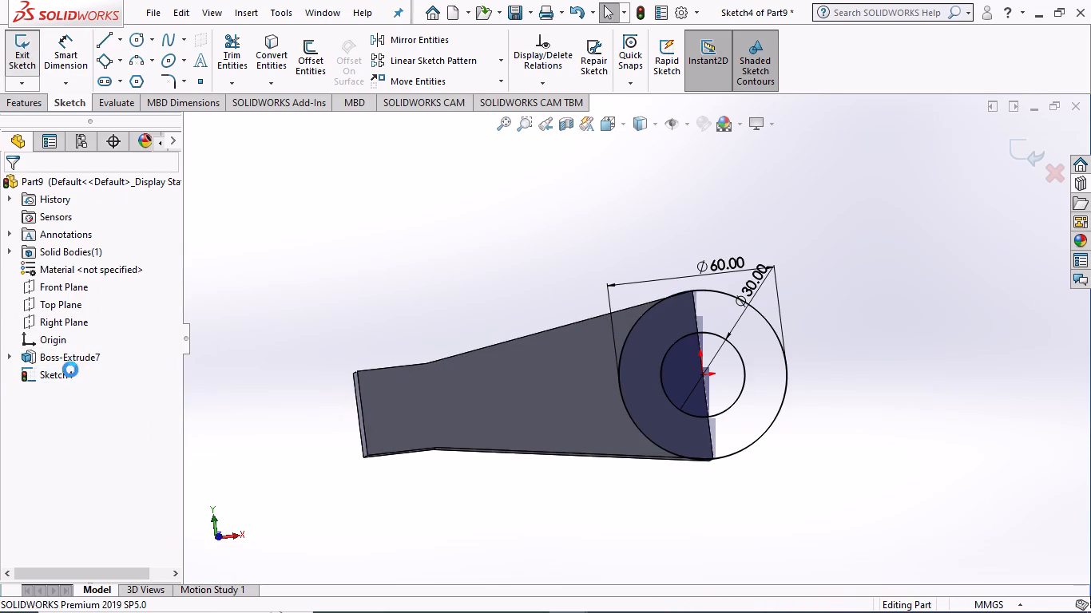
pyautogui.rightClick(63, 374)
pyautogui.click(91, 386)
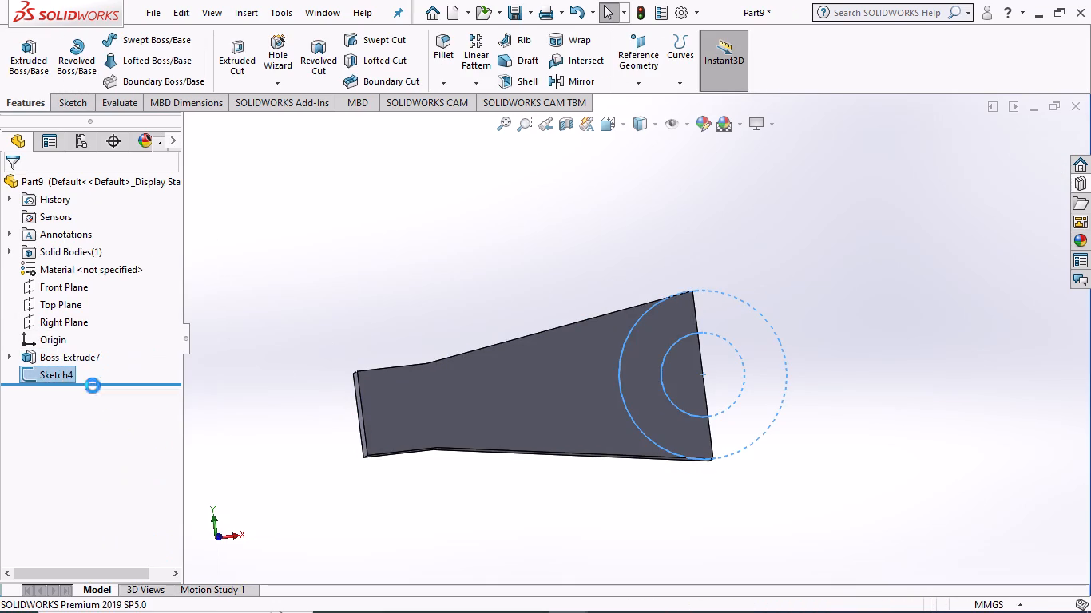
pyautogui.click(629, 228)
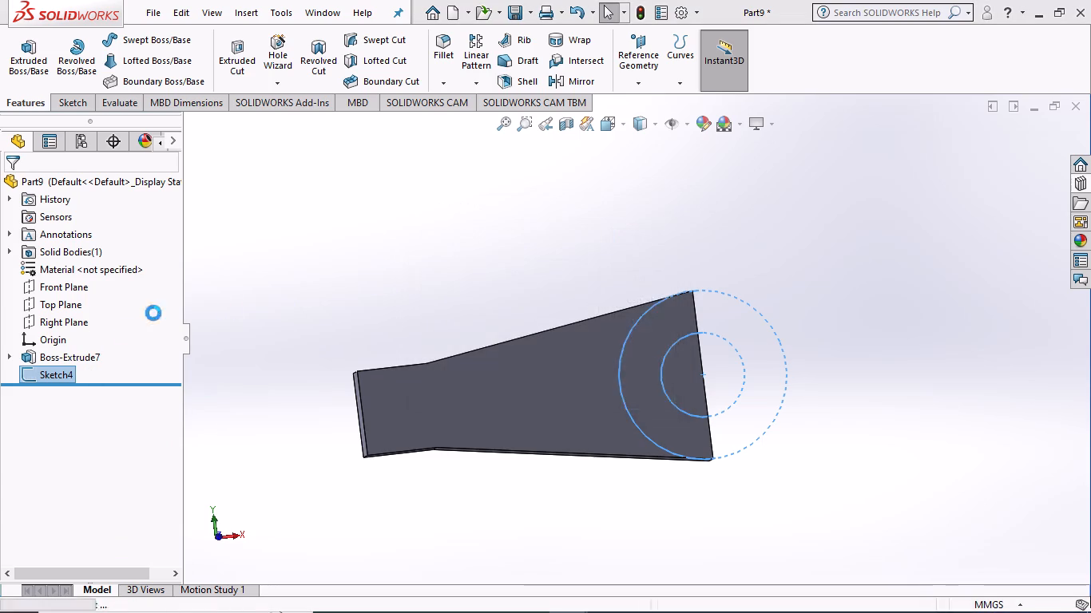
# Delete the tapered body's extrusion, keeping its profile sketch.
pyautogui.click(77, 358)
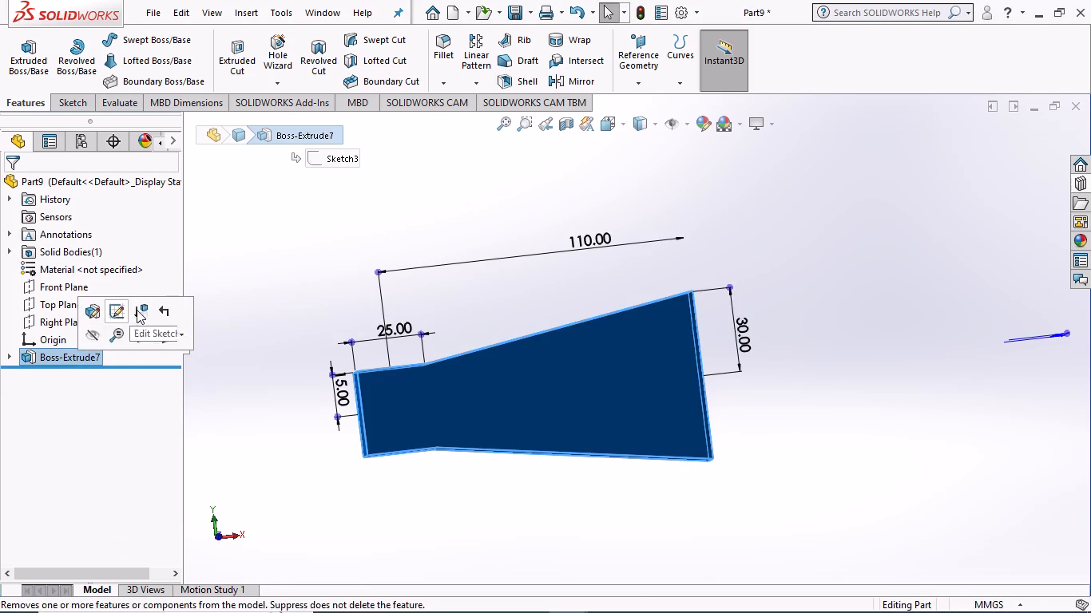
pyautogui.click(243, 297)
pyautogui.rightClick(87, 353)
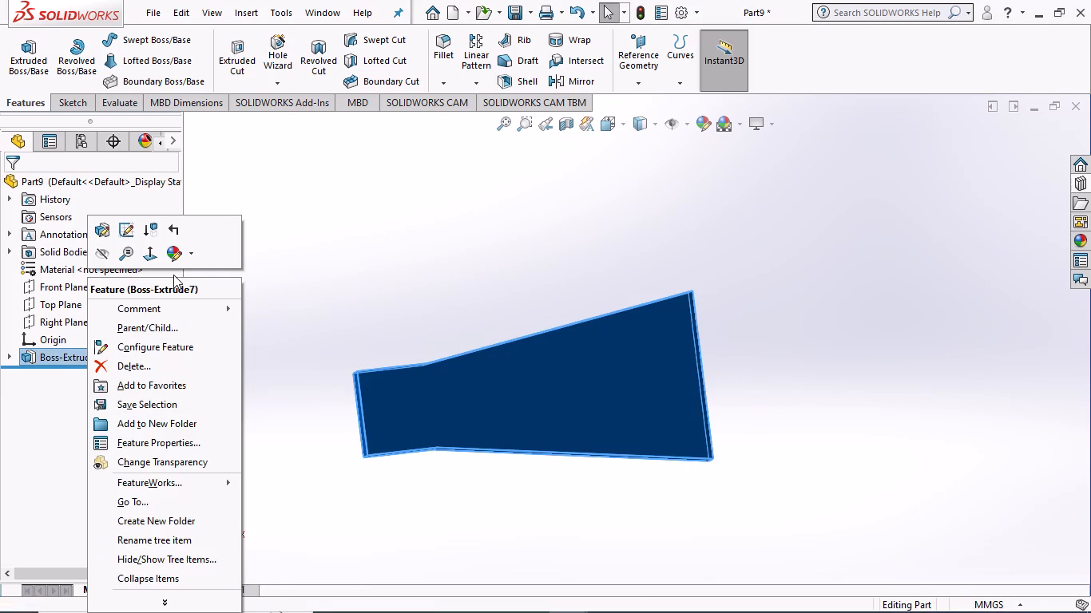
pyautogui.click(123, 367)
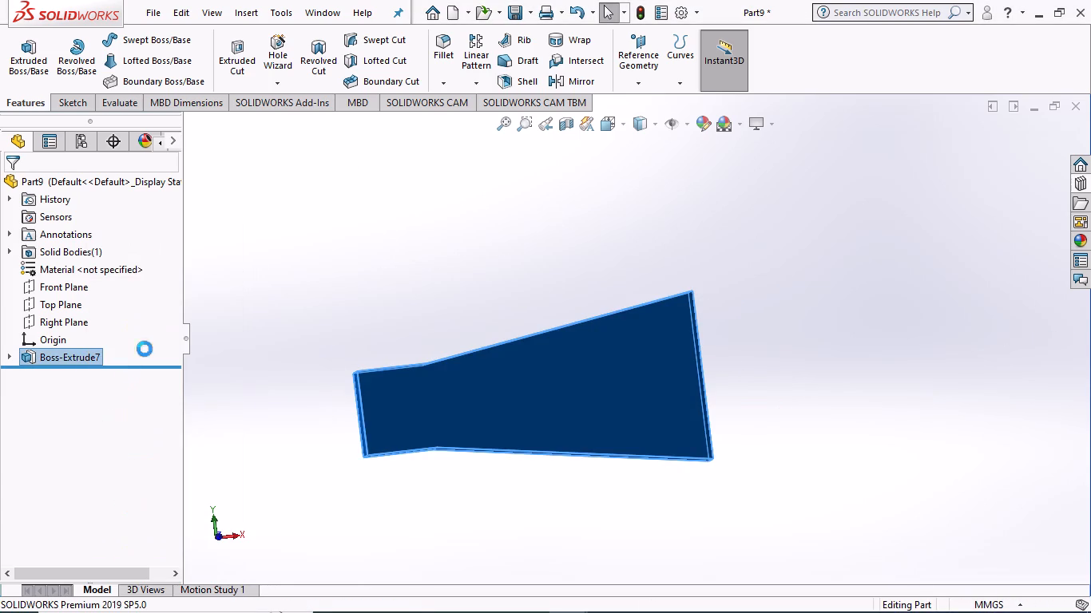
pyautogui.click(645, 234)
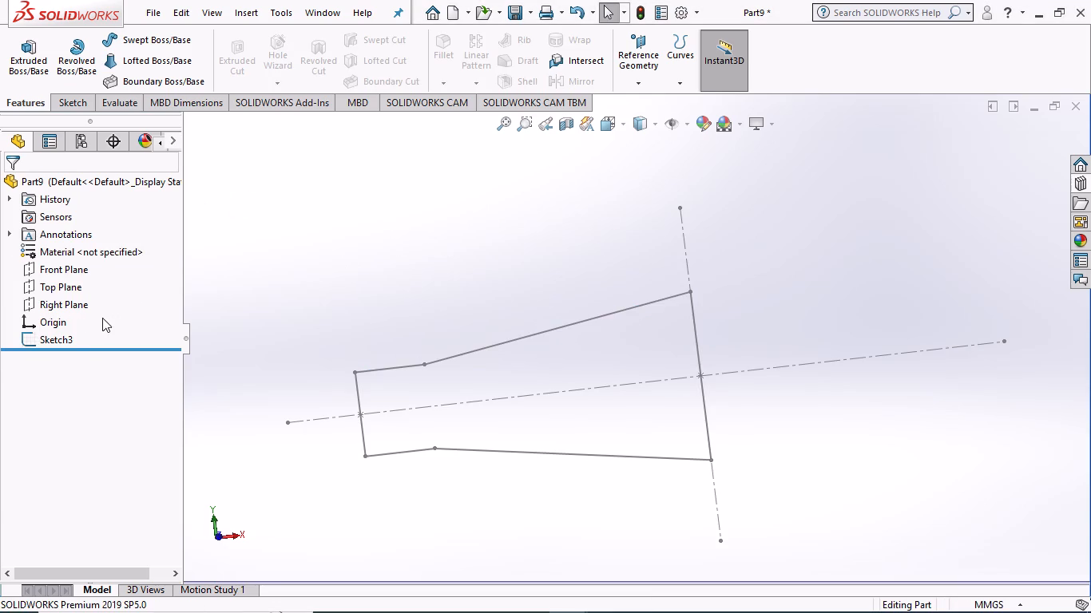
# Delete the remaining tapered profile sketch so the part is empty.
pyautogui.rightClick(57, 338)
pyautogui.click(105, 386)
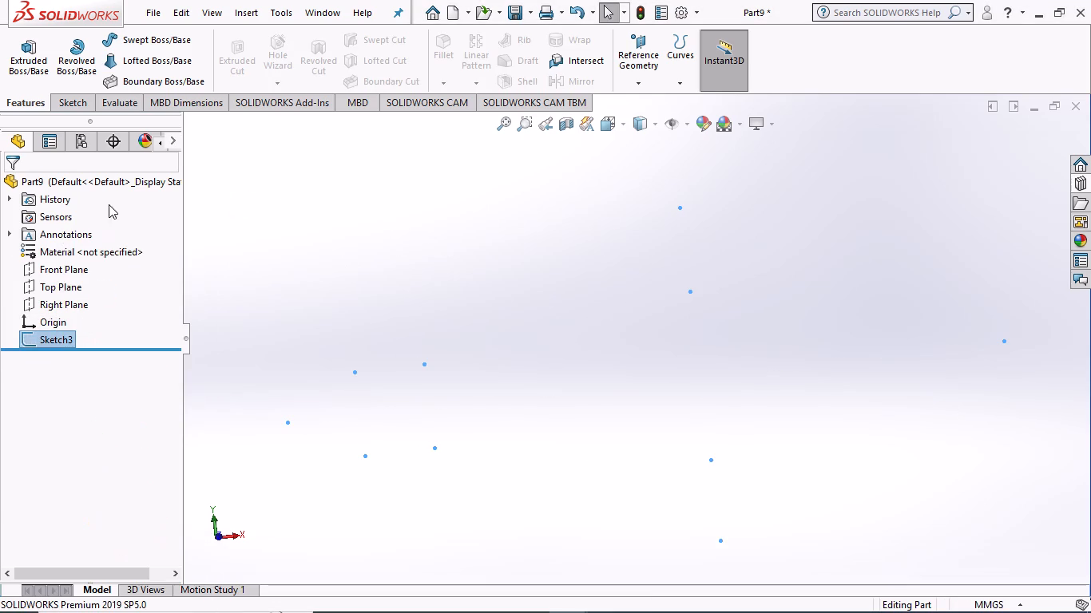
pyautogui.click(628, 232)
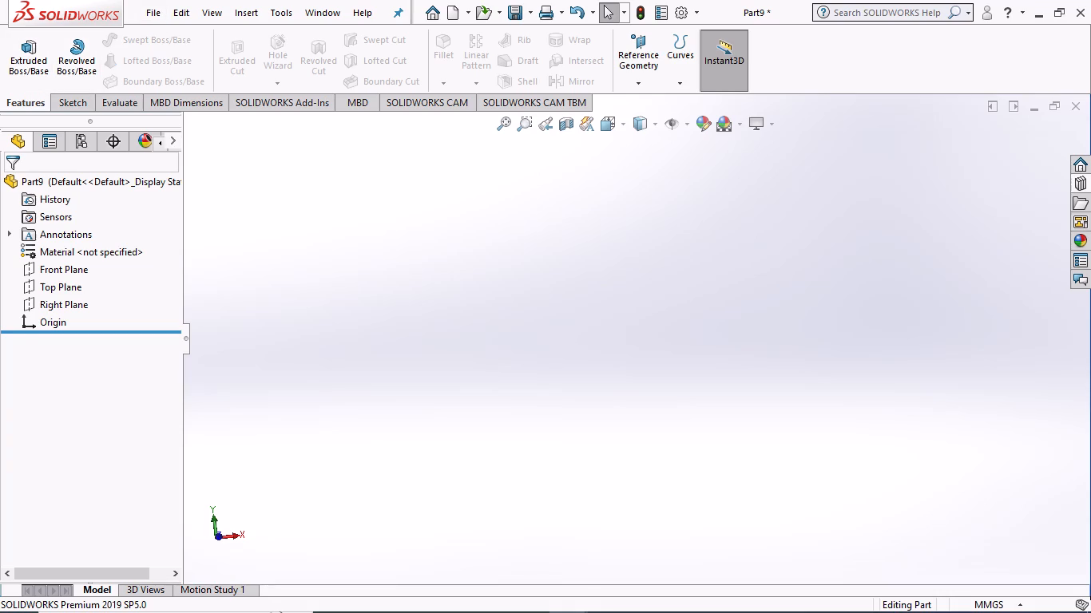
# Start a sketch on the Front Plane and draw a vertical centerline through the origin, extending above and below it.
pyautogui.click(74, 268)
pyautogui.click(85, 239)
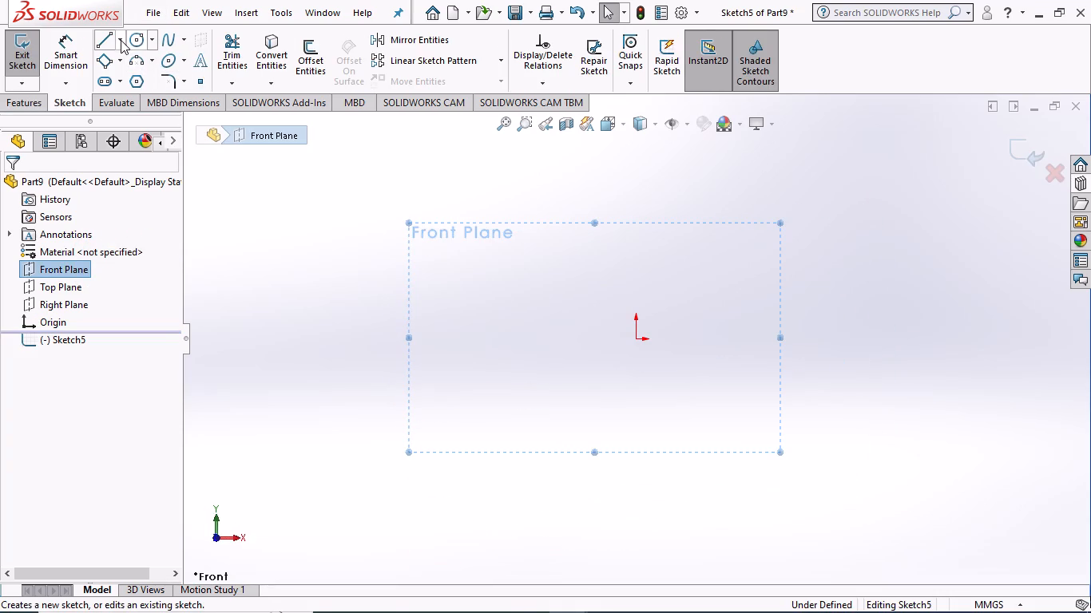
pyautogui.click(121, 40)
pyautogui.click(141, 79)
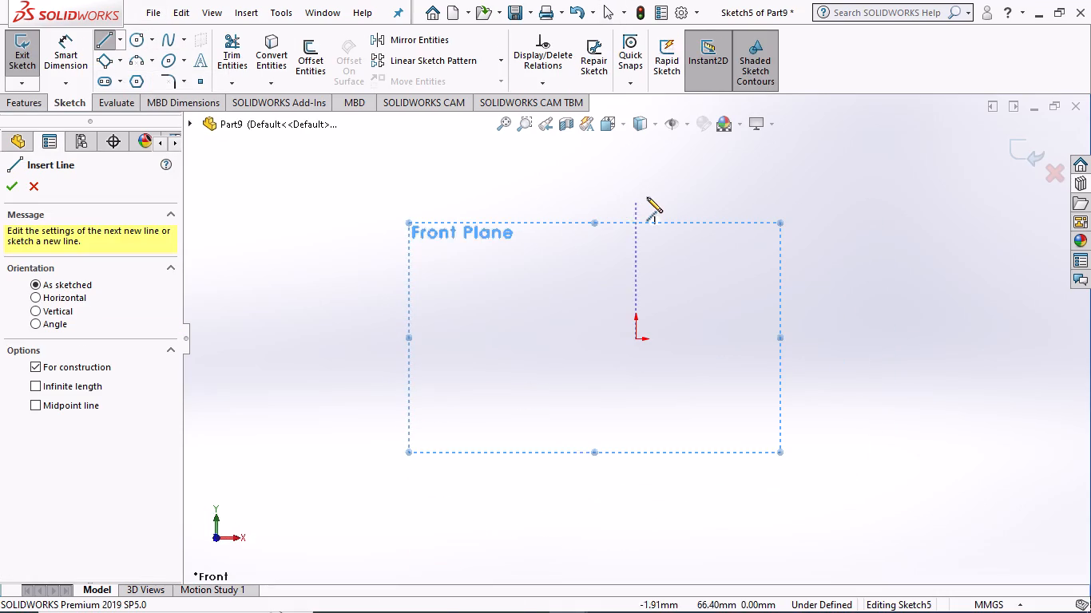
pyautogui.click(633, 233)
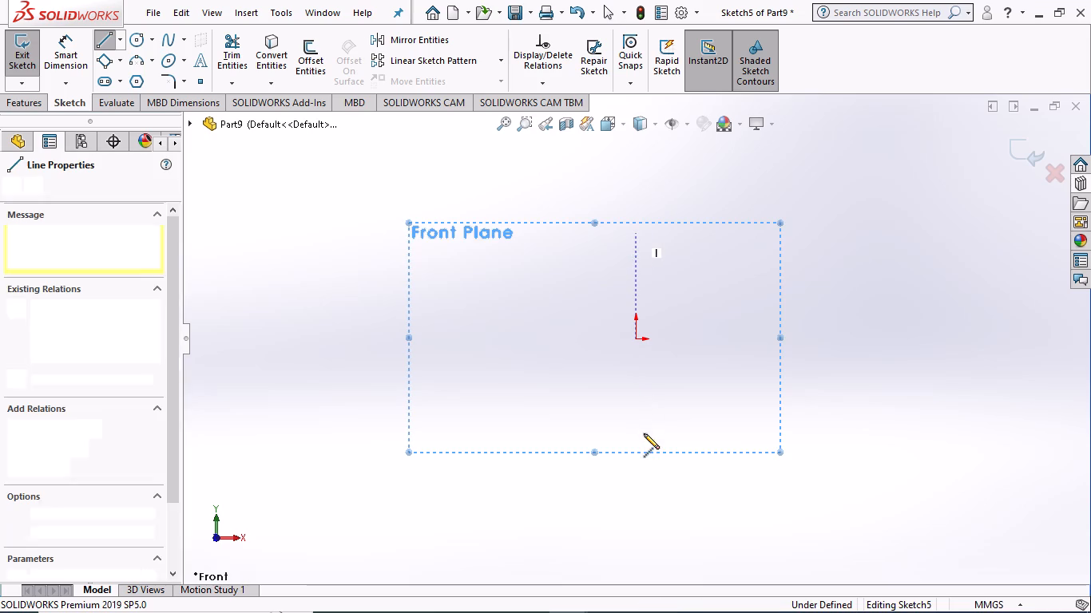
pyautogui.click(633, 430)
pyautogui.press('Escape')
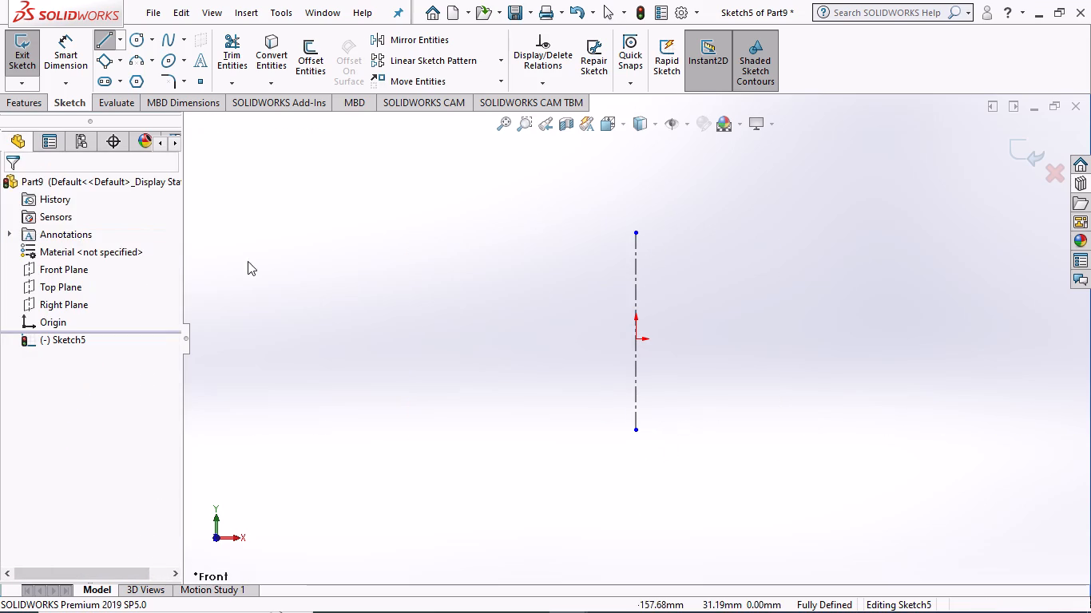
# Draw a horizontal centerline about 125 mm long through the origin, extending slightly farther on the negative X side.
pyautogui.click(121, 37)
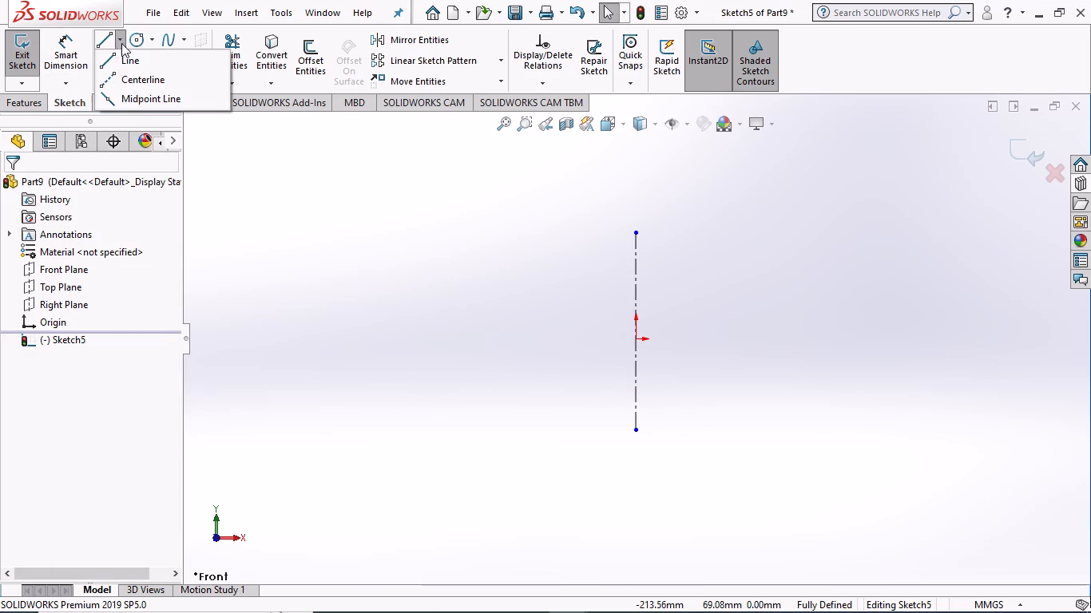
pyautogui.click(122, 78)
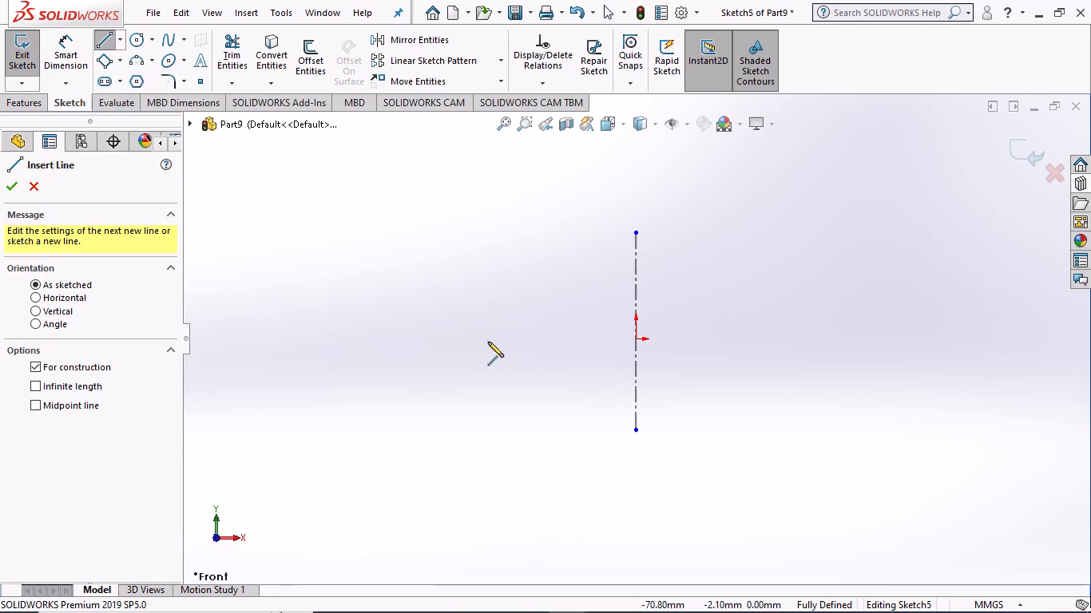
pyautogui.click(488, 338)
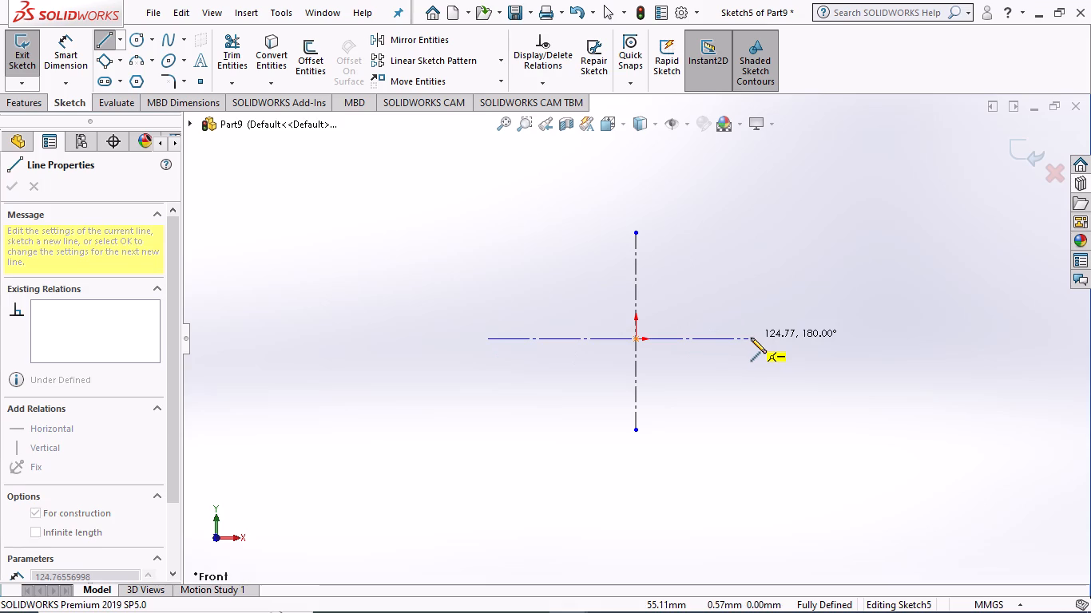
pyautogui.click(751, 338)
pyautogui.press('Escape')
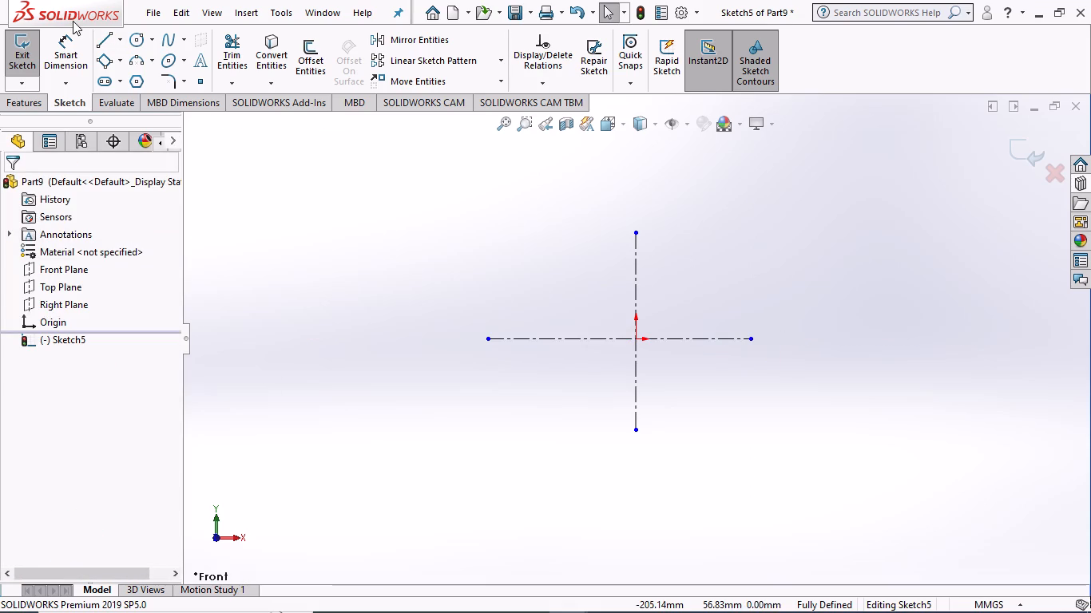
# Draw two concentric circles centered on the origin, with radii of about 16 mm and 26 mm.
pyautogui.click(133, 35)
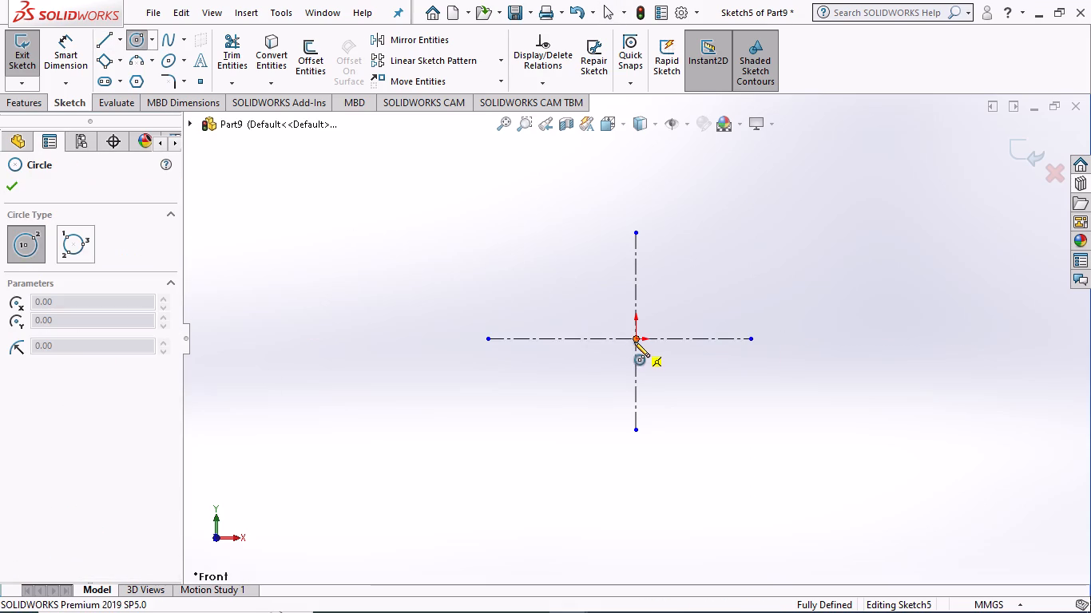
pyautogui.click(635, 338)
pyautogui.click(661, 362)
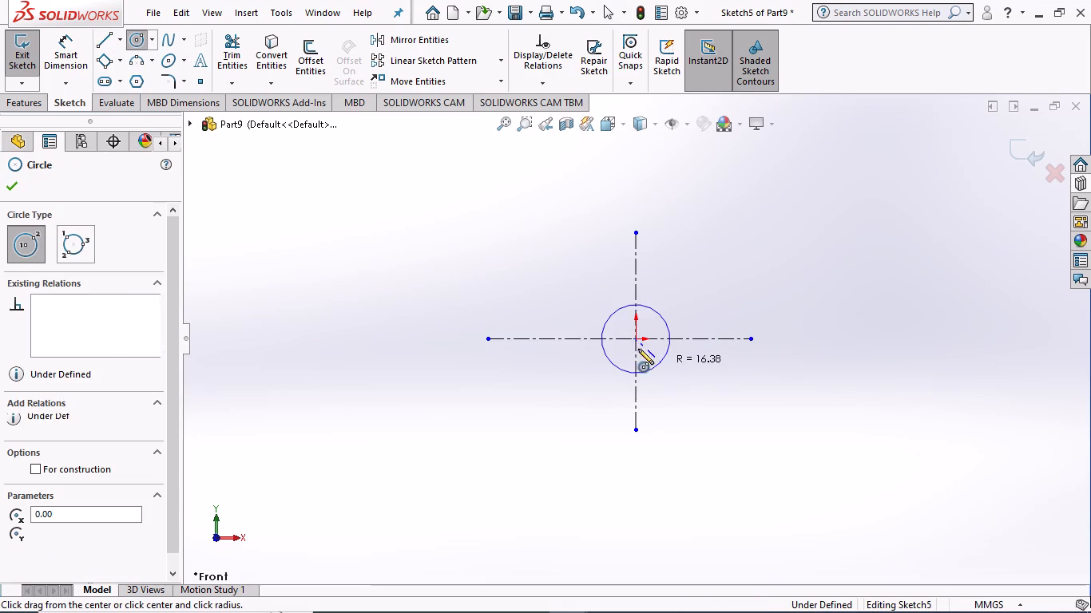
pyautogui.click(635, 337)
pyautogui.click(678, 373)
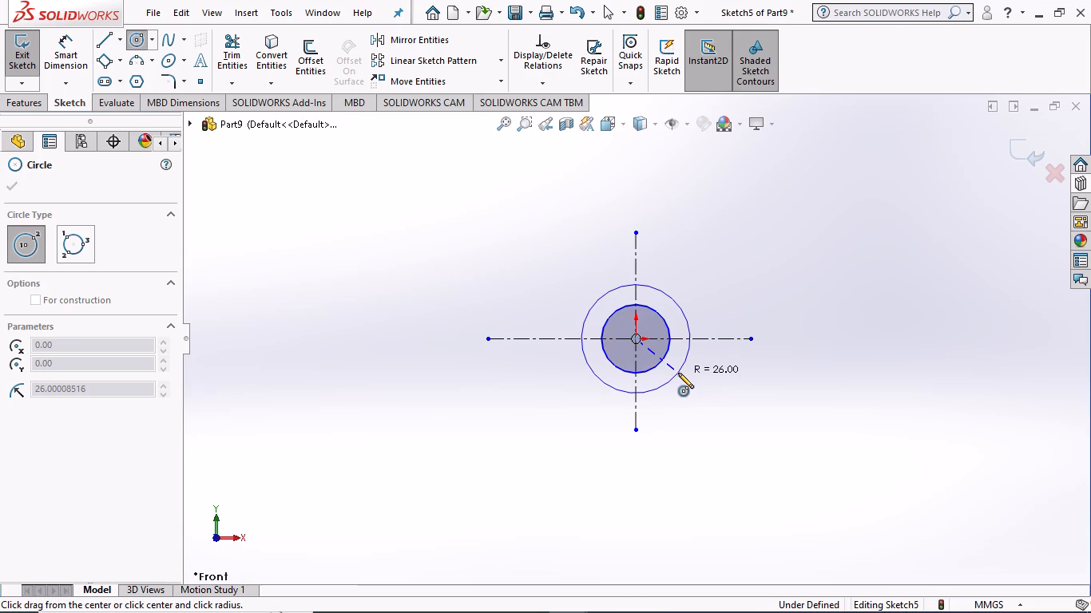
# Dimension the two concentric circles, setting the outer diameter to 60 mm and the inner diameter to 30 mm.
pyautogui.click(67, 53)
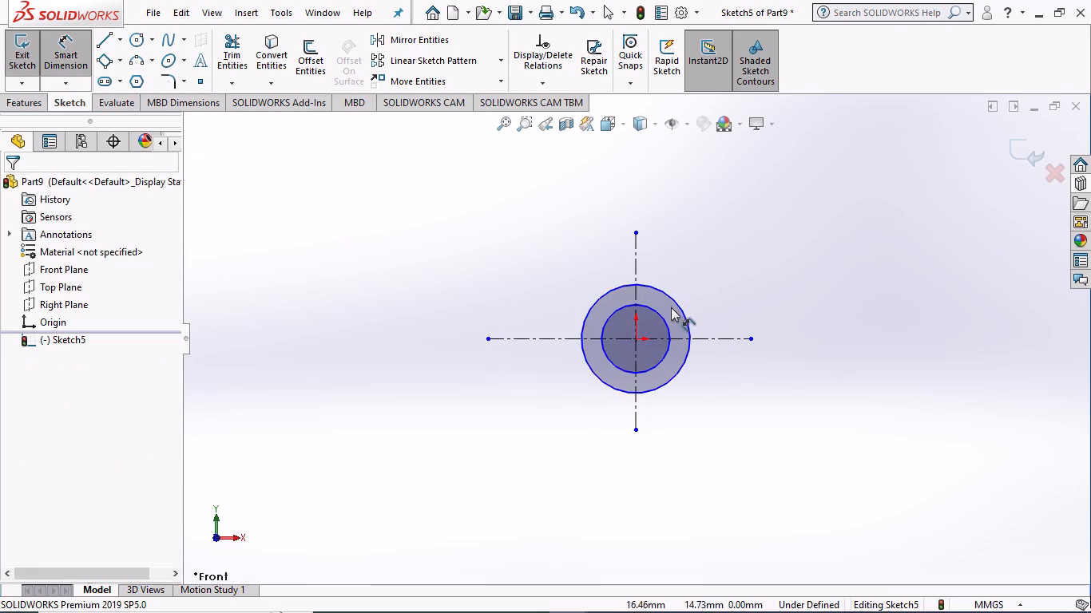
pyautogui.click(672, 299)
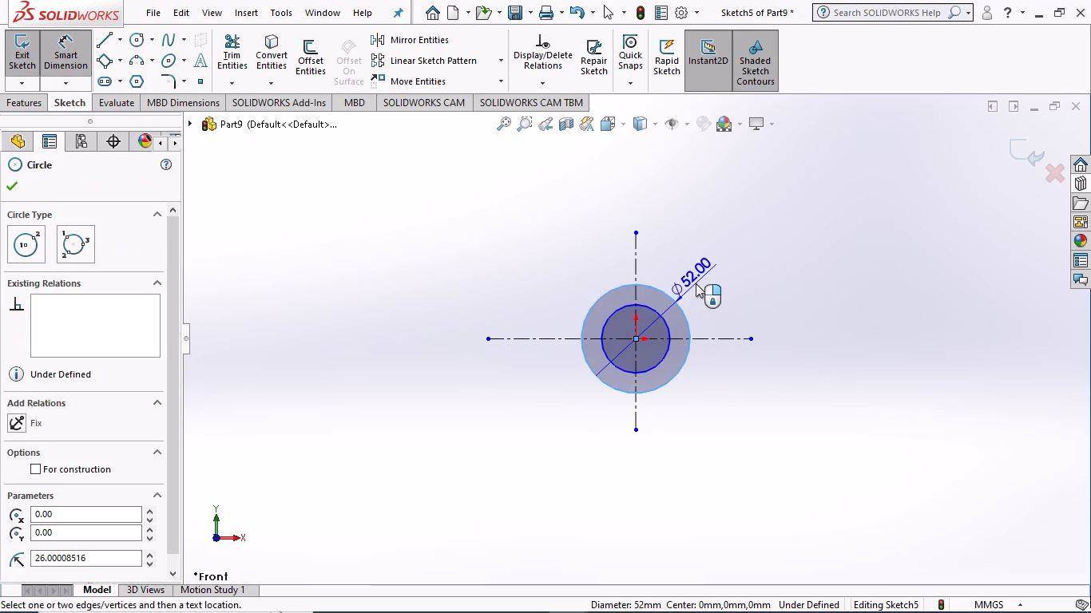
pyautogui.click(697, 283)
pyautogui.write('60')
pyautogui.press('Return')
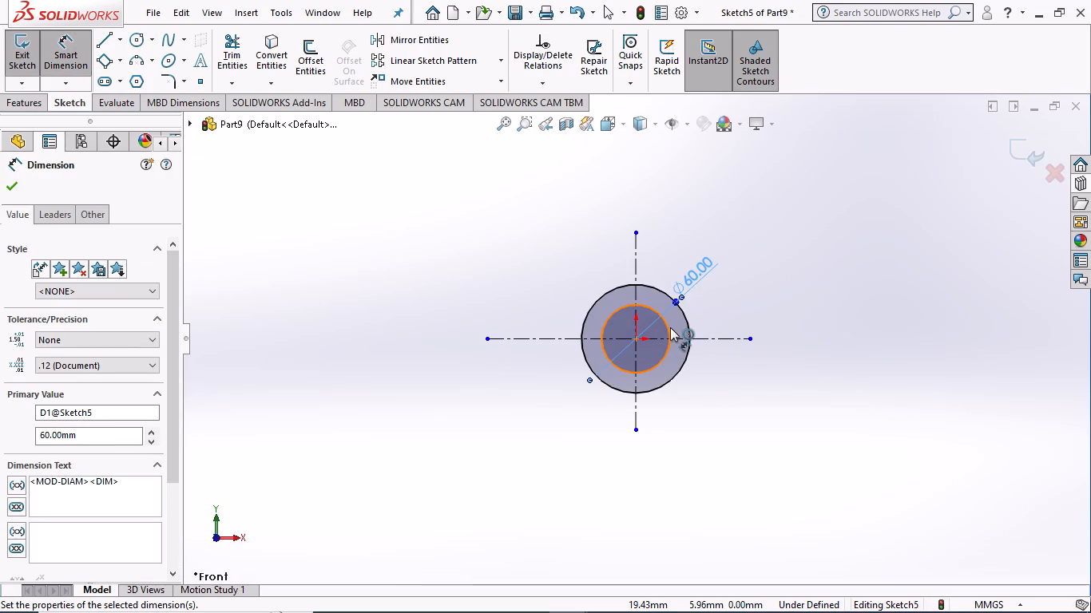
pyautogui.click(668, 325)
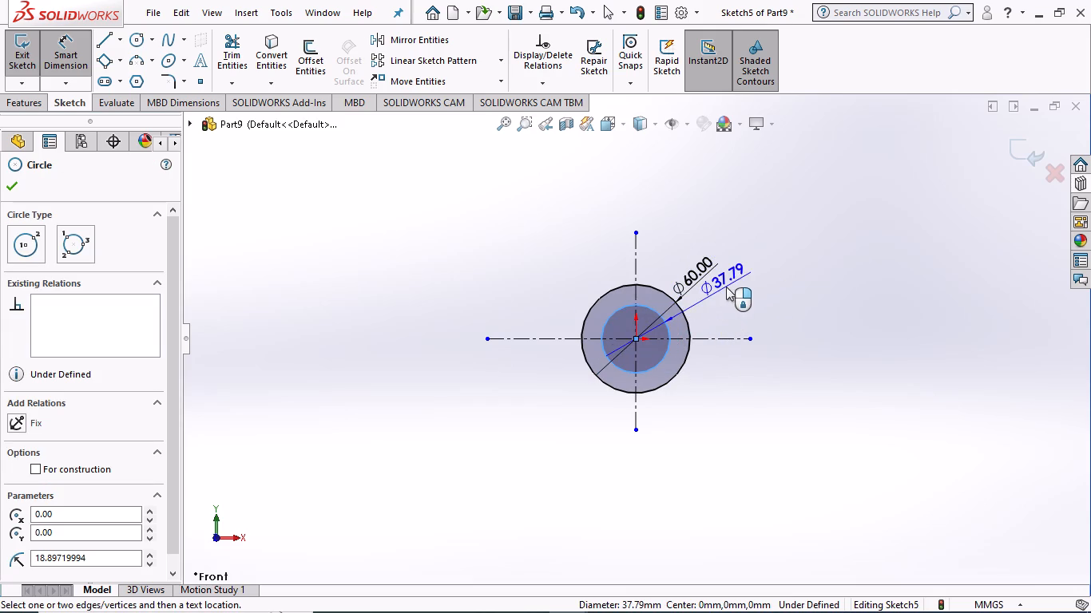
pyautogui.click(728, 293)
pyautogui.write('30')
pyautogui.press('Return')
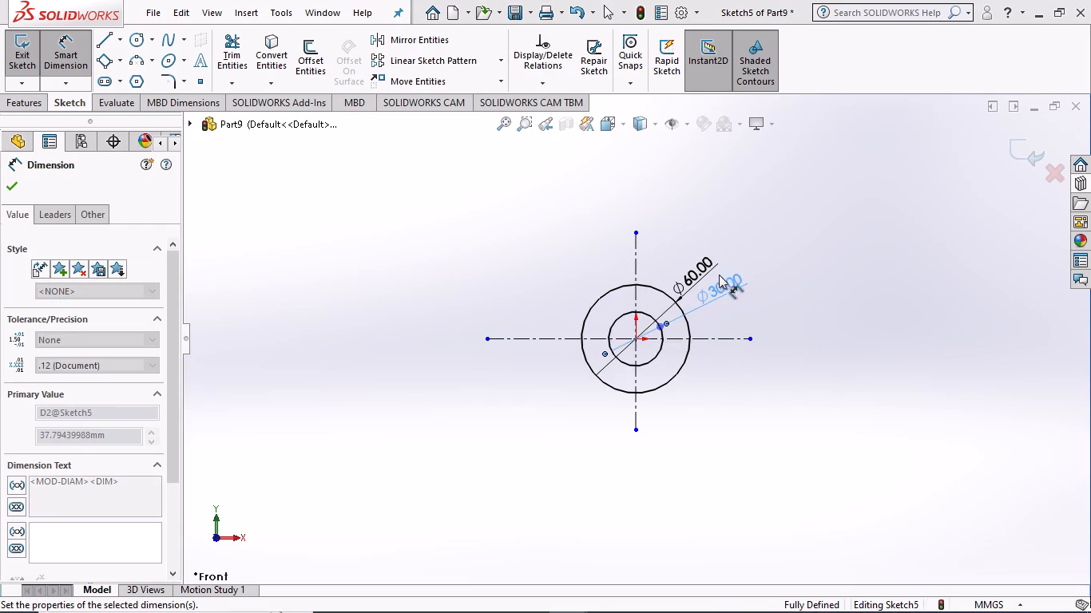
pyautogui.click(10, 185)
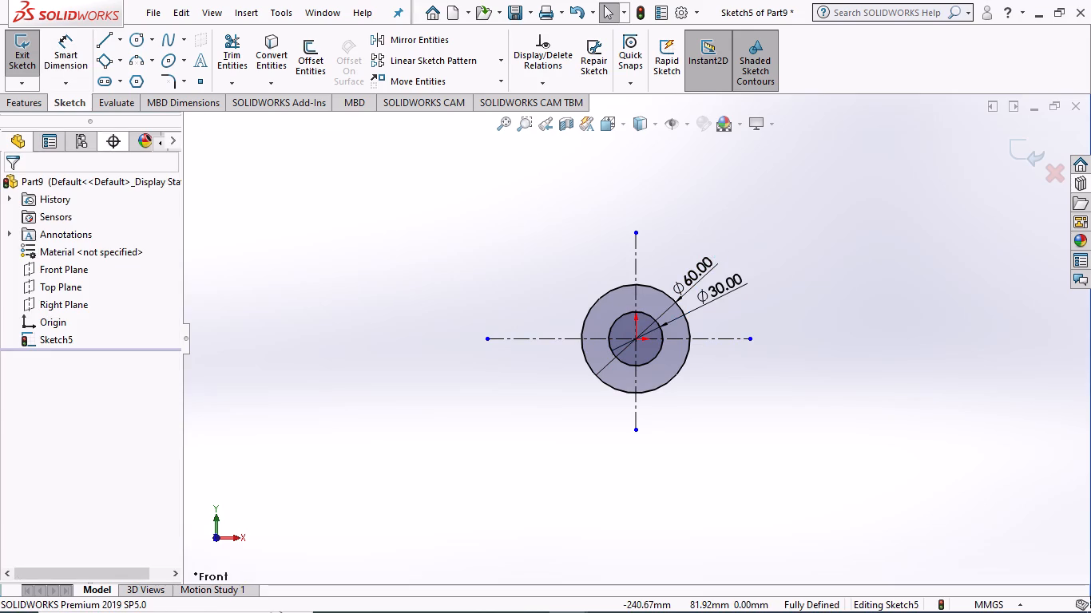
# Extrude the ring between the two circles as a boss, Mid Plane, with a depth of 50 mm.
pyautogui.click(26, 100)
pyautogui.click(19, 66)
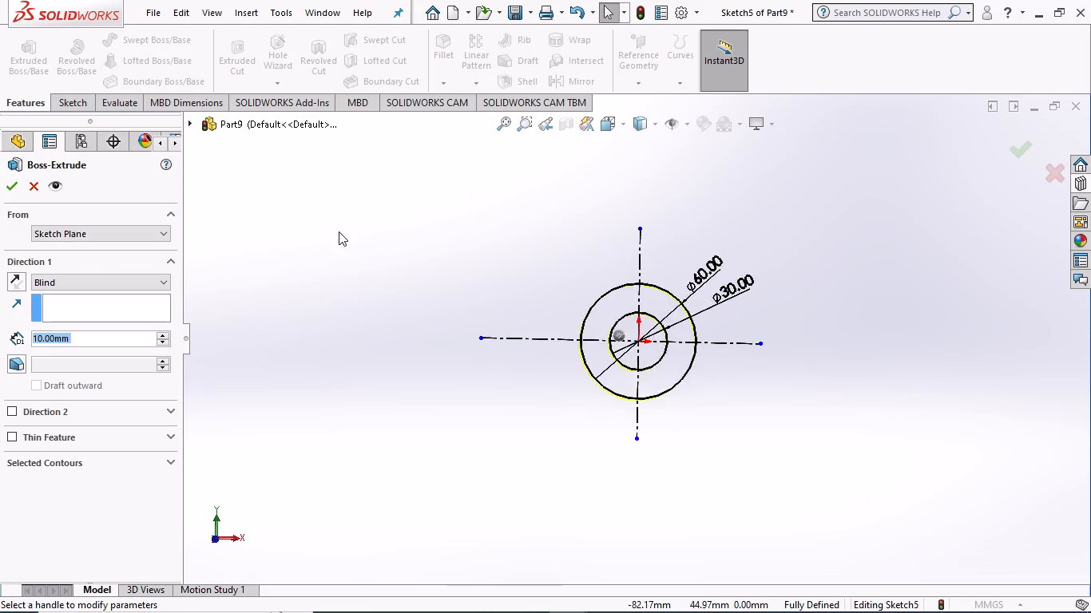
pyautogui.click(161, 280)
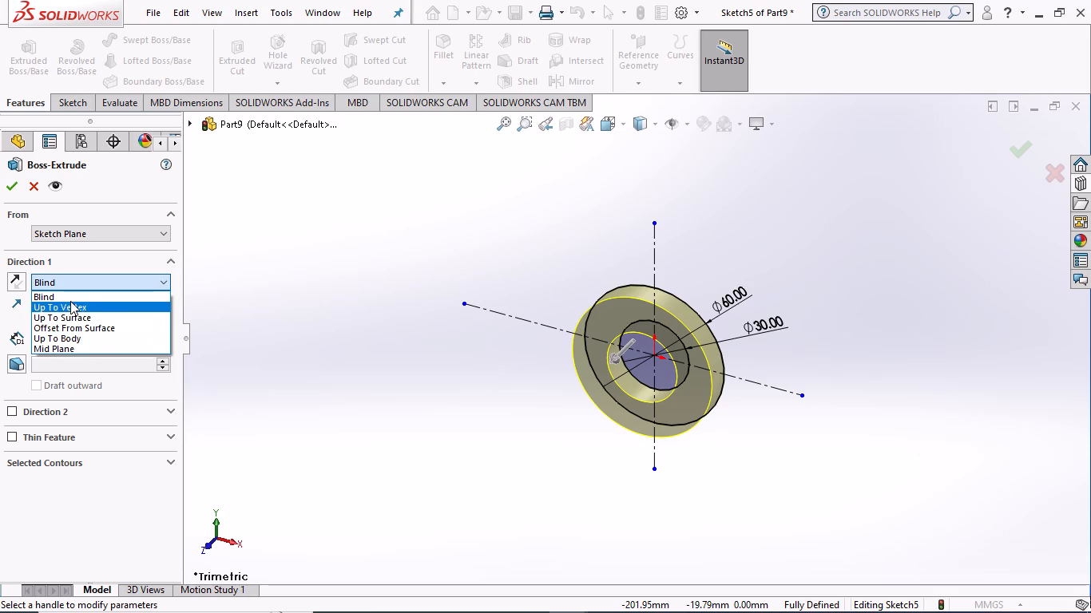
pyautogui.click(78, 349)
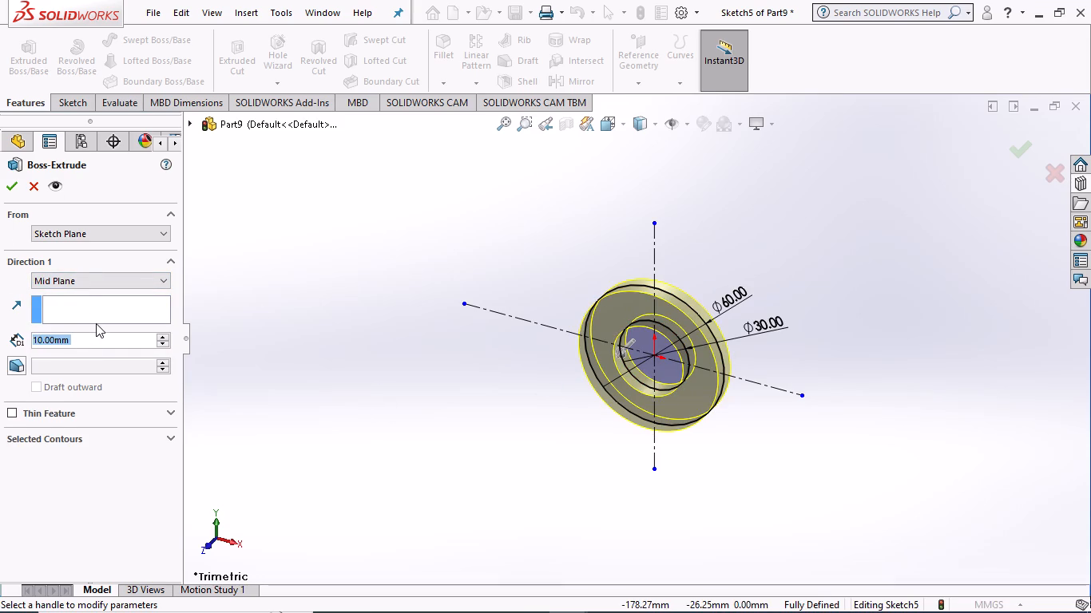
pyautogui.press('6')
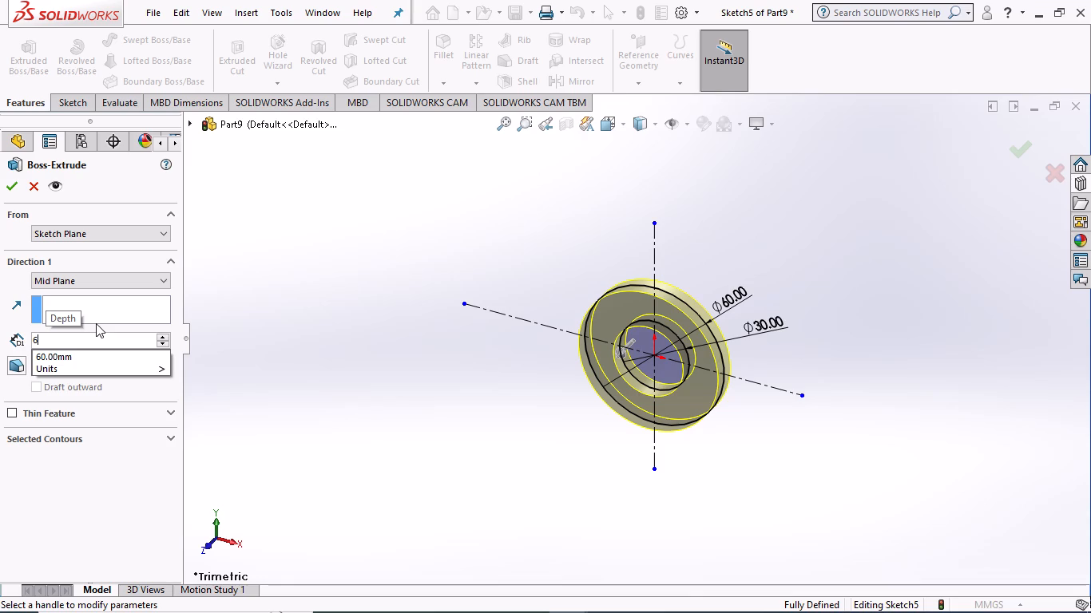
pyautogui.press('BackSpace')
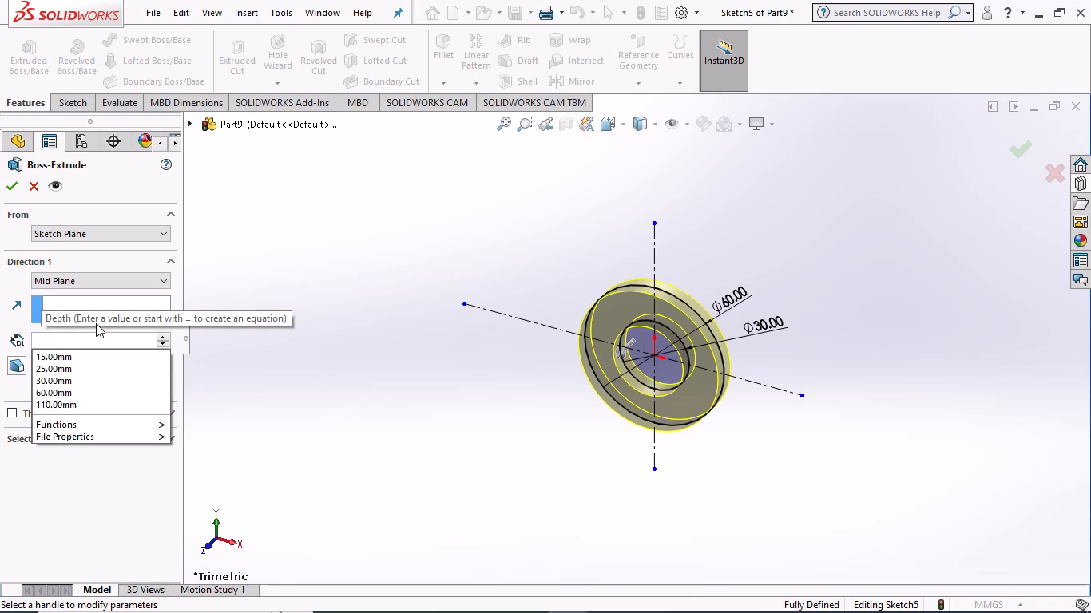
pyautogui.write('50')
pyautogui.press('Return')
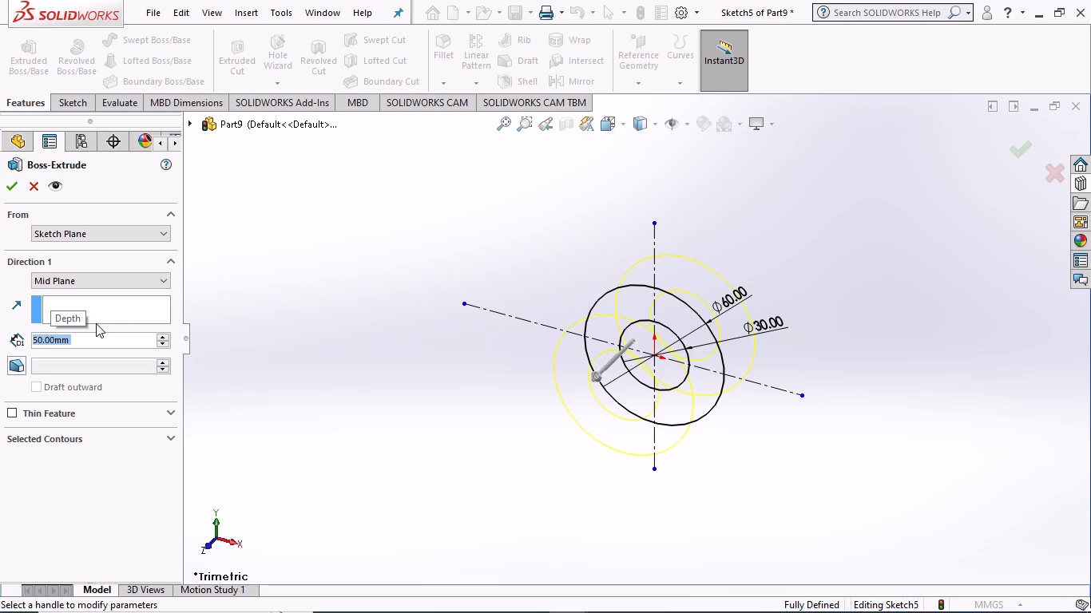
pyautogui.click(10, 184)
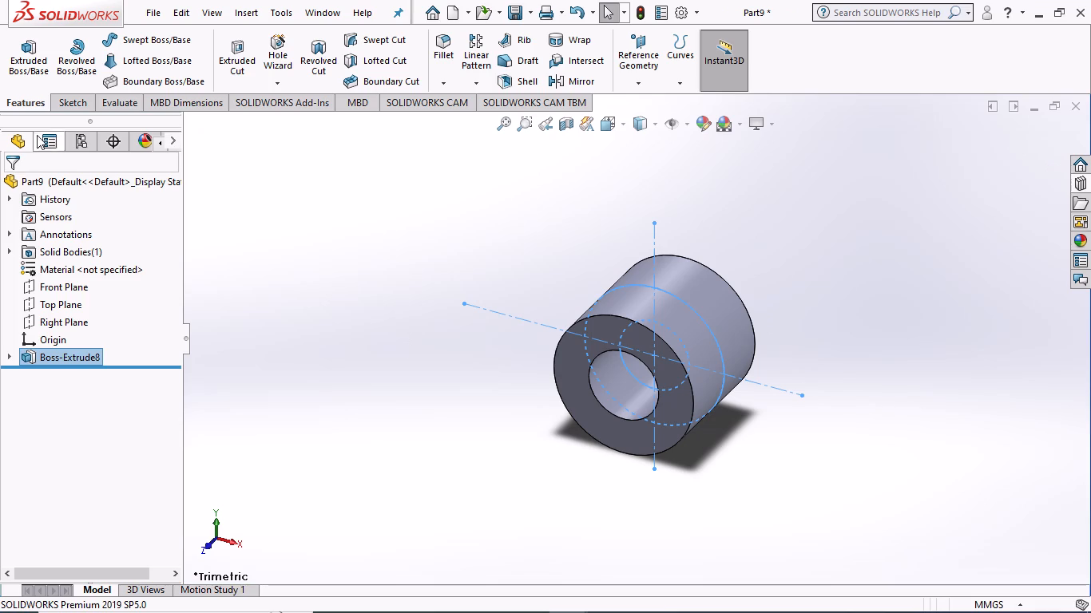
pyautogui.click(280, 275)
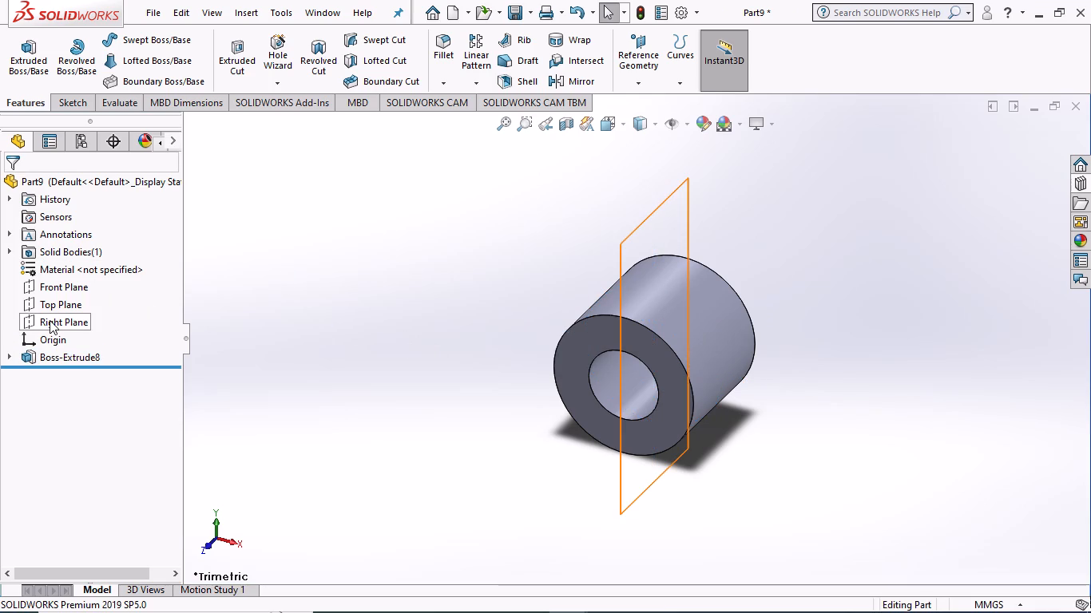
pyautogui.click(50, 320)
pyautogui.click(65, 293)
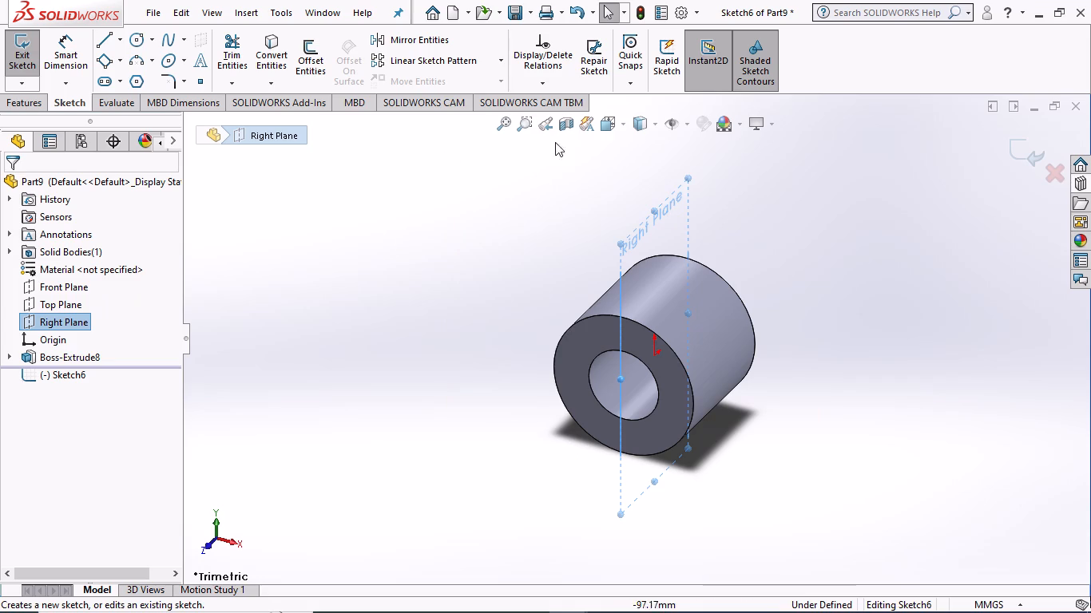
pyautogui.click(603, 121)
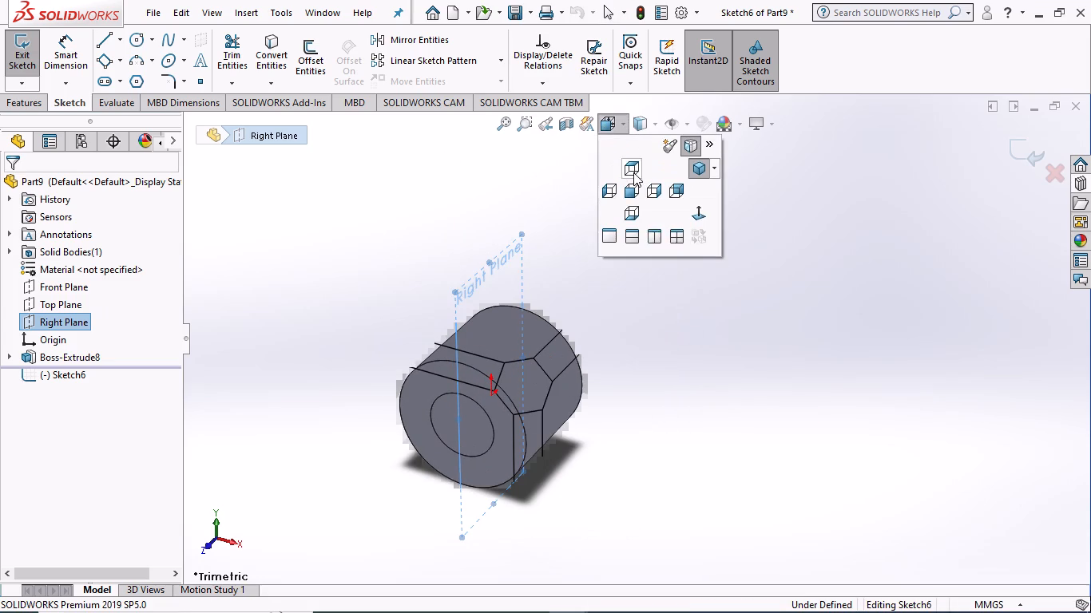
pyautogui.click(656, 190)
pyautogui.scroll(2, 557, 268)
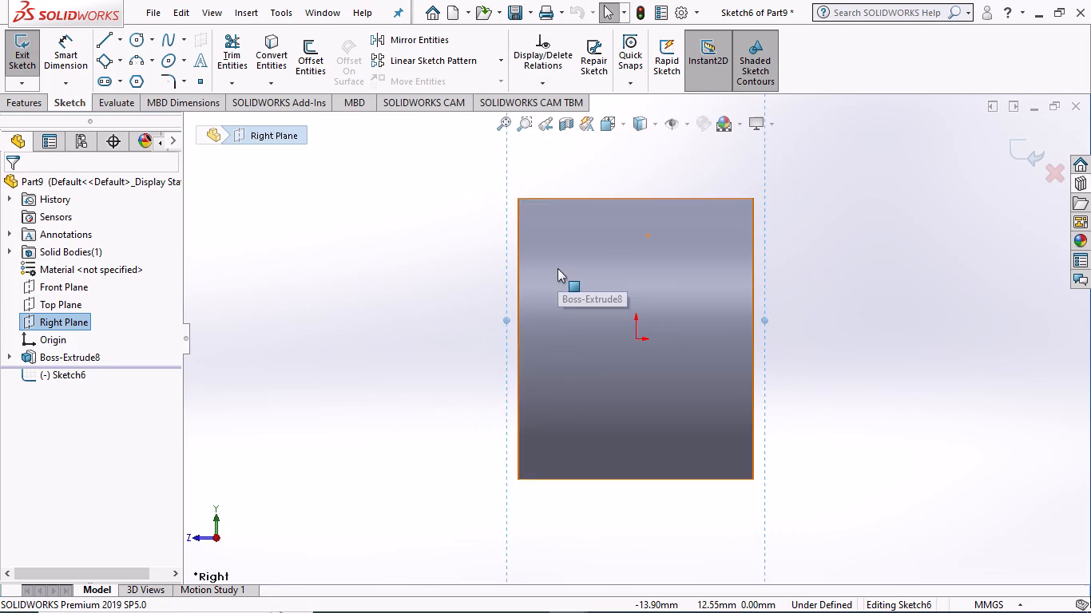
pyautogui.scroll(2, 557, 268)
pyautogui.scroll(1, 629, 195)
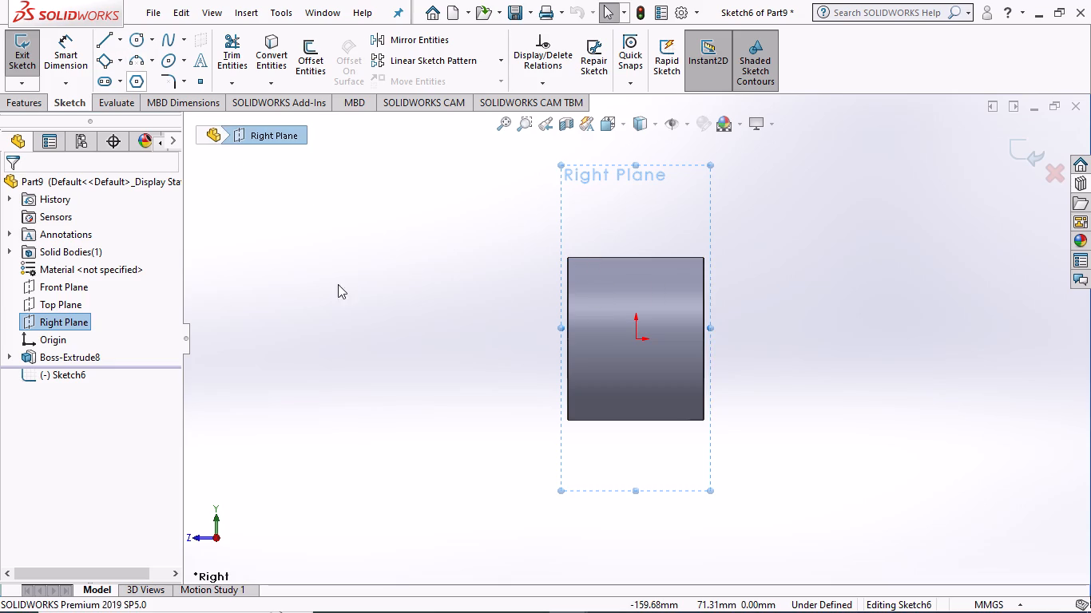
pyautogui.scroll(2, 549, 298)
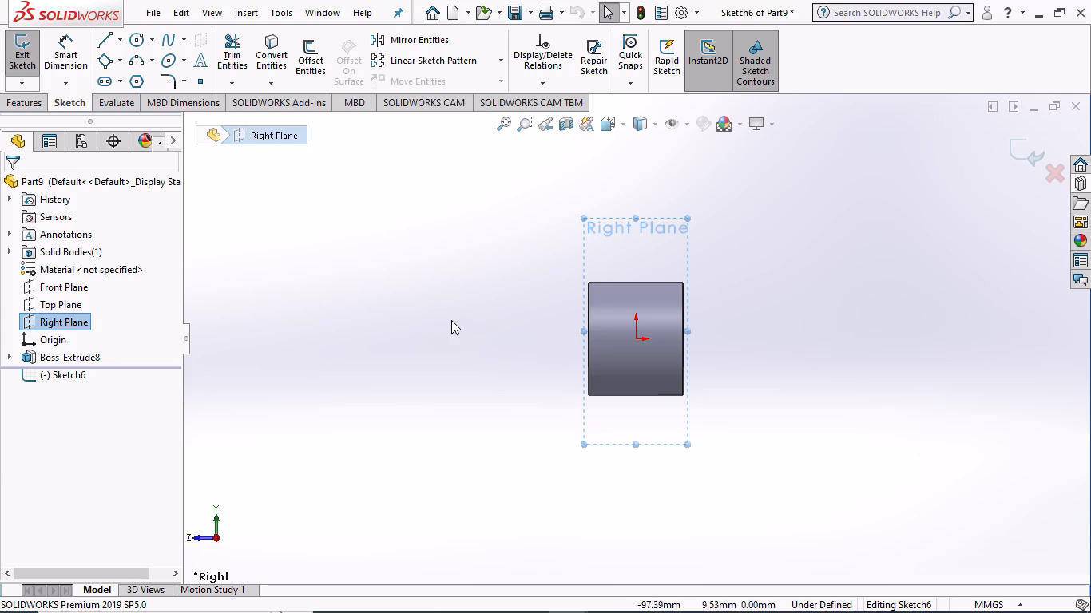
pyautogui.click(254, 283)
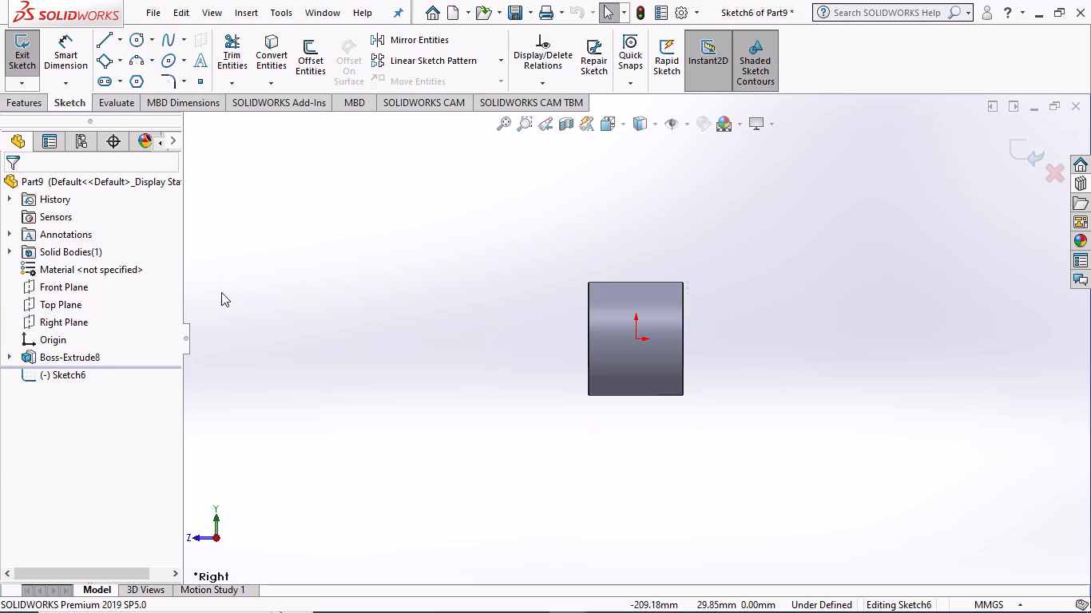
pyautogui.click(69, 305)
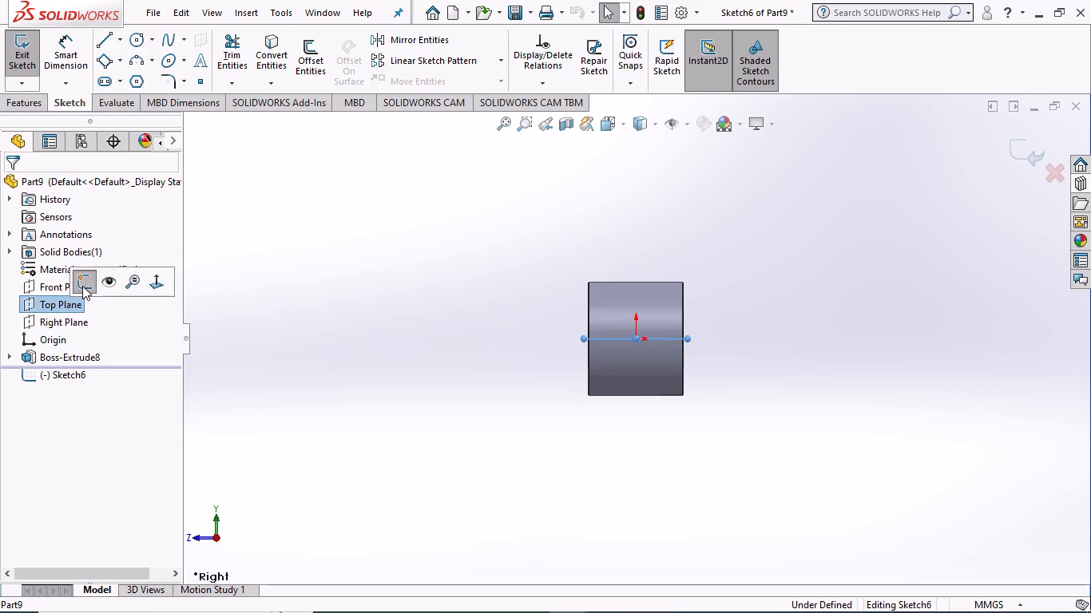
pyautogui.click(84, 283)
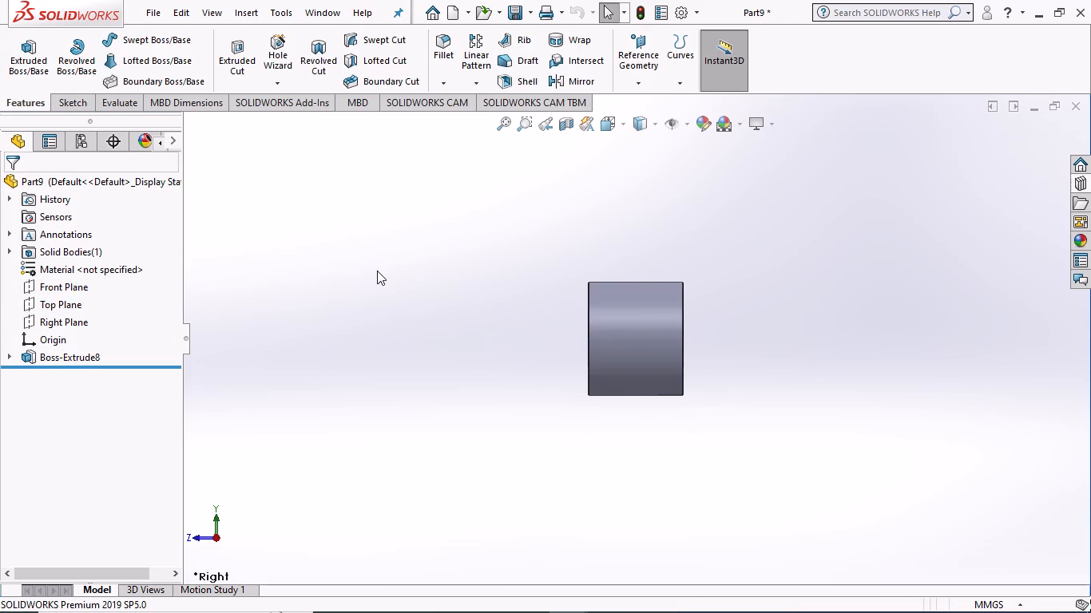
# Start a sketch on the Front Plane and draw a horizontal centerline about 189 mm long through the origin, extending farther toward positive X.
pyautogui.moveTo(304, 287); pyautogui.dragTo(419, 285, button='middle')
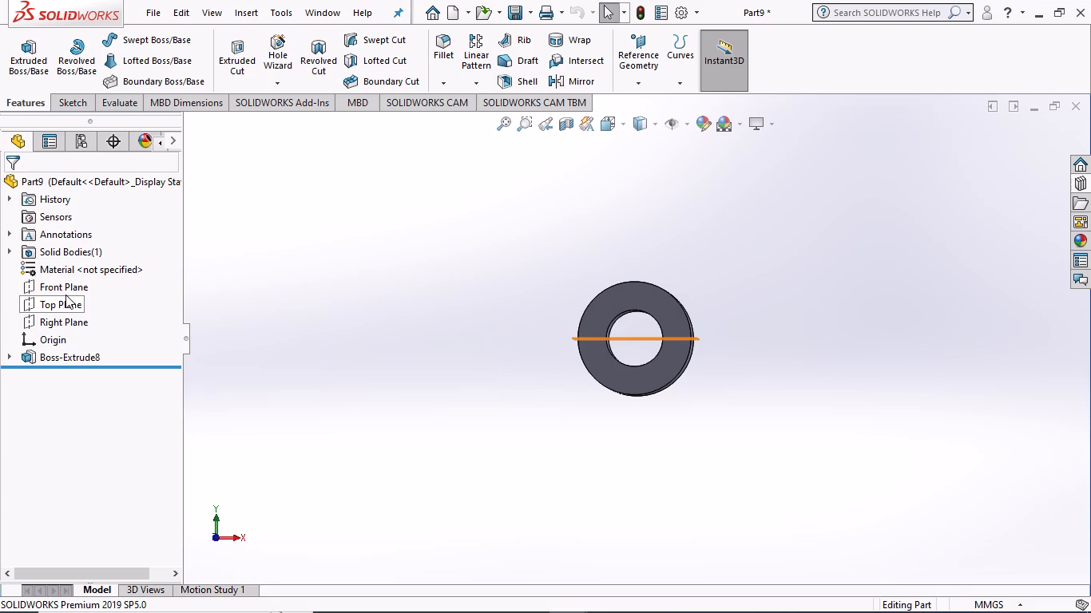
pyautogui.click(65, 287)
pyautogui.click(82, 264)
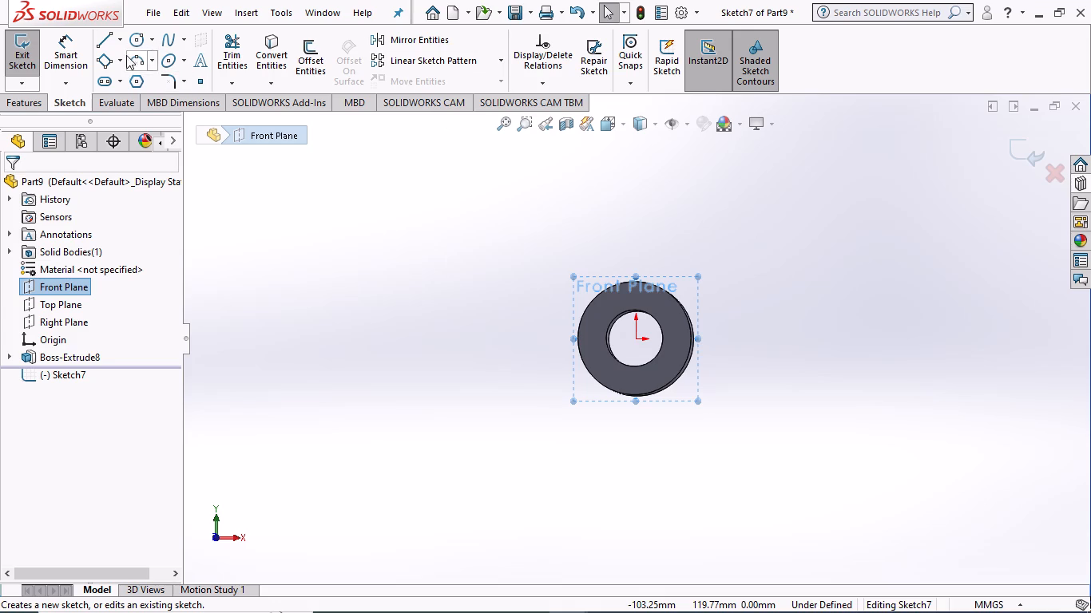
pyautogui.click(611, 128)
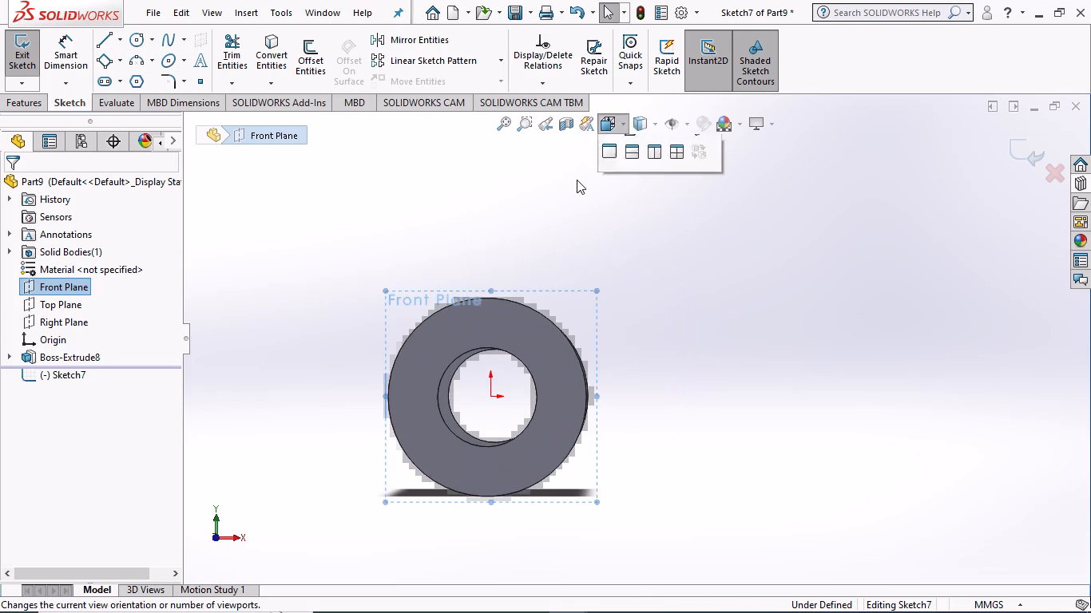
pyautogui.click(633, 191)
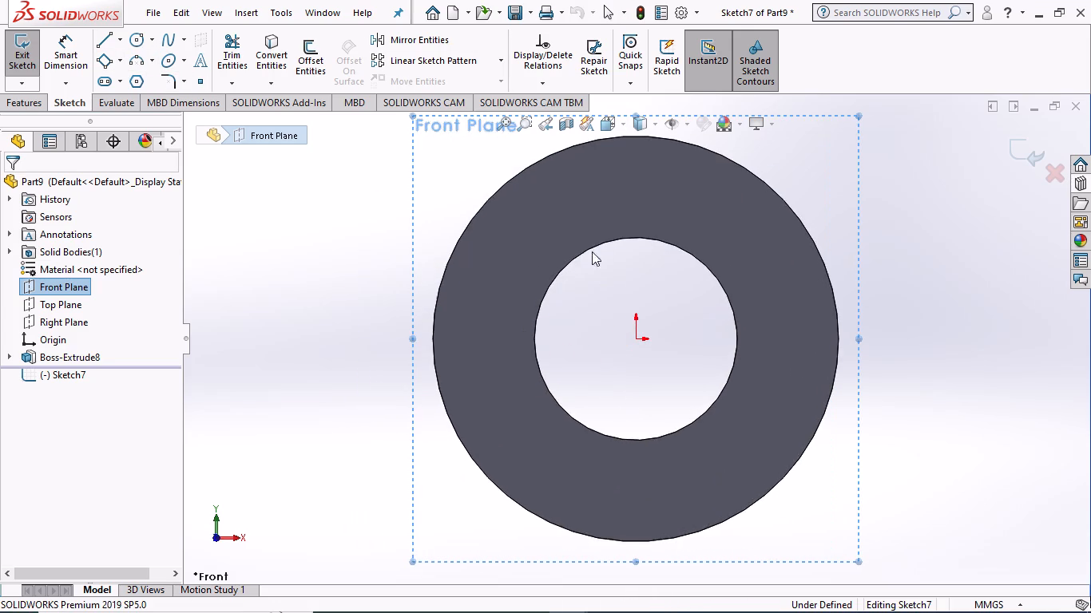
pyautogui.scroll(6, 622, 299)
pyautogui.scroll(1, 766, 316)
pyautogui.scroll(-1, 768, 315)
pyautogui.scroll(2, 770, 314)
pyautogui.scroll(-2, 751, 317)
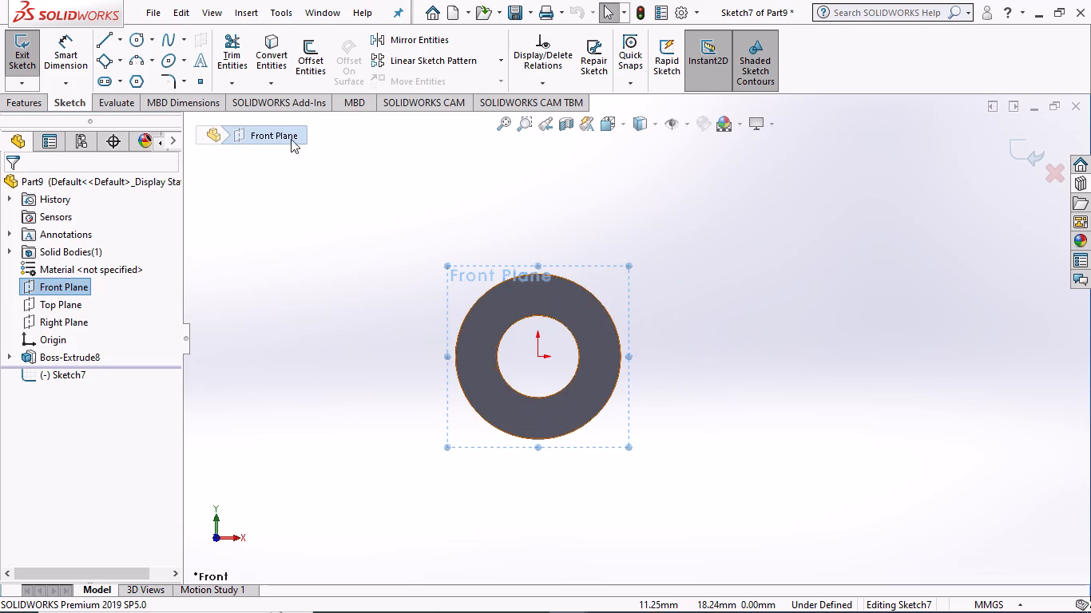
pyautogui.click(119, 42)
pyautogui.click(128, 79)
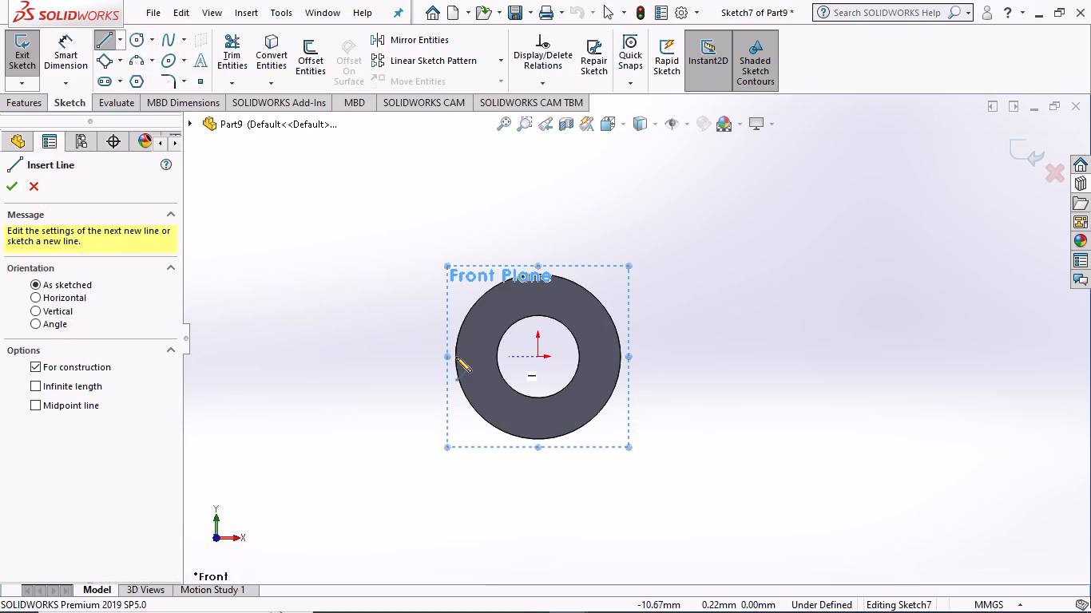
pyautogui.click(399, 354)
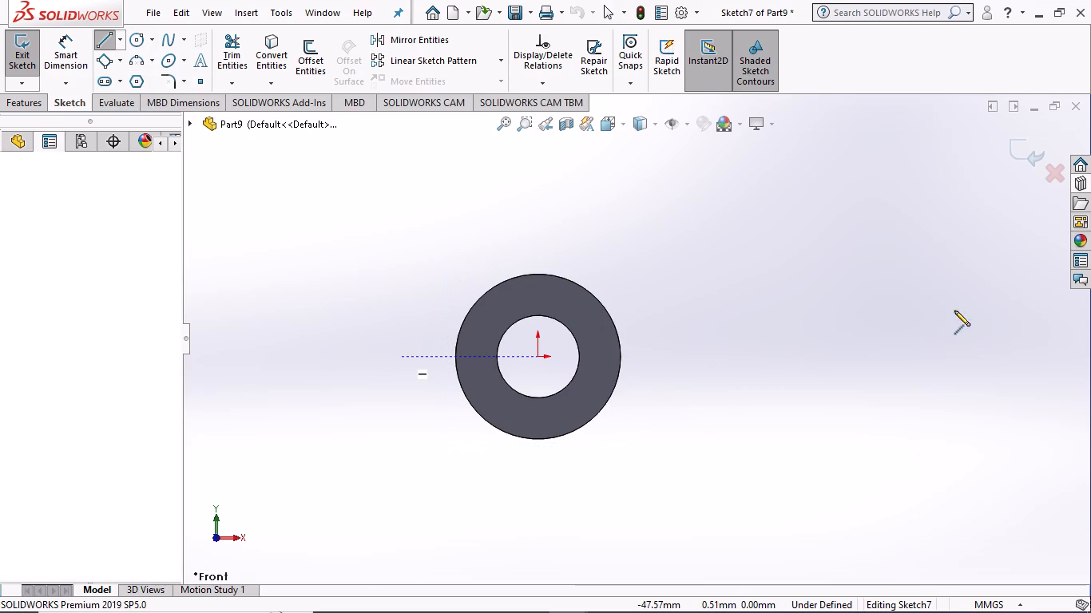
pyautogui.click(918, 356)
pyautogui.press('Escape')
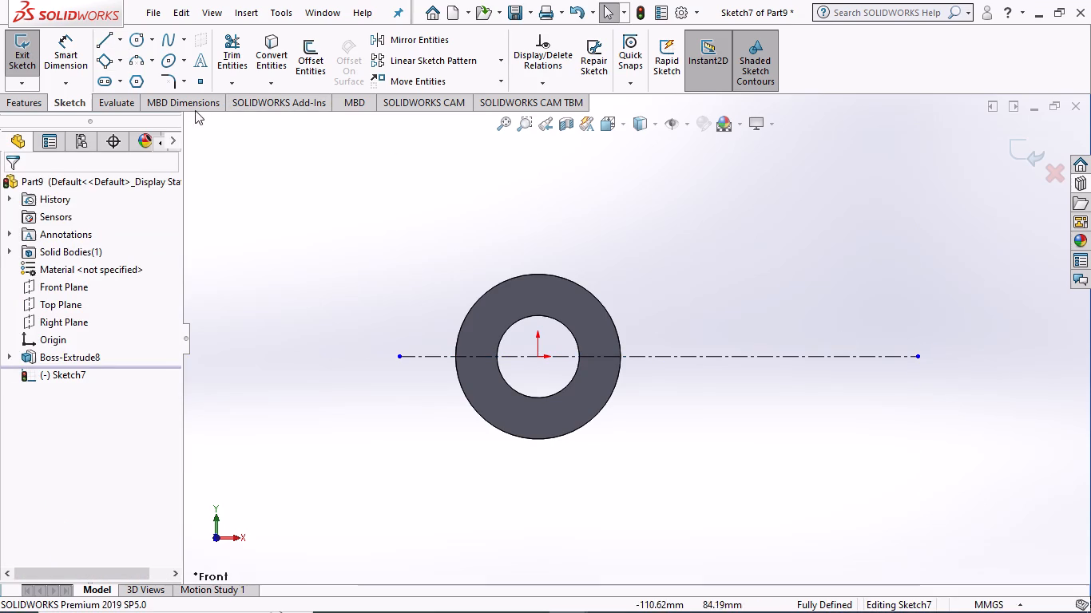
# Draw a straight line about 132 mm long just above the ring, sloping down toward the centerline in the positive X direction.
pyautogui.click(103, 41)
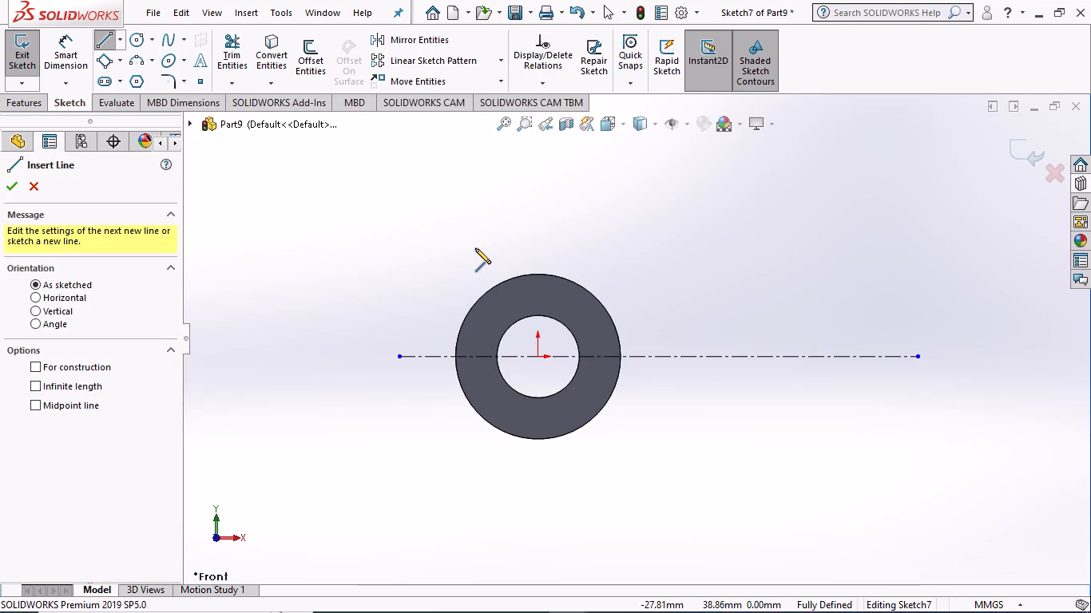
pyautogui.click(476, 256)
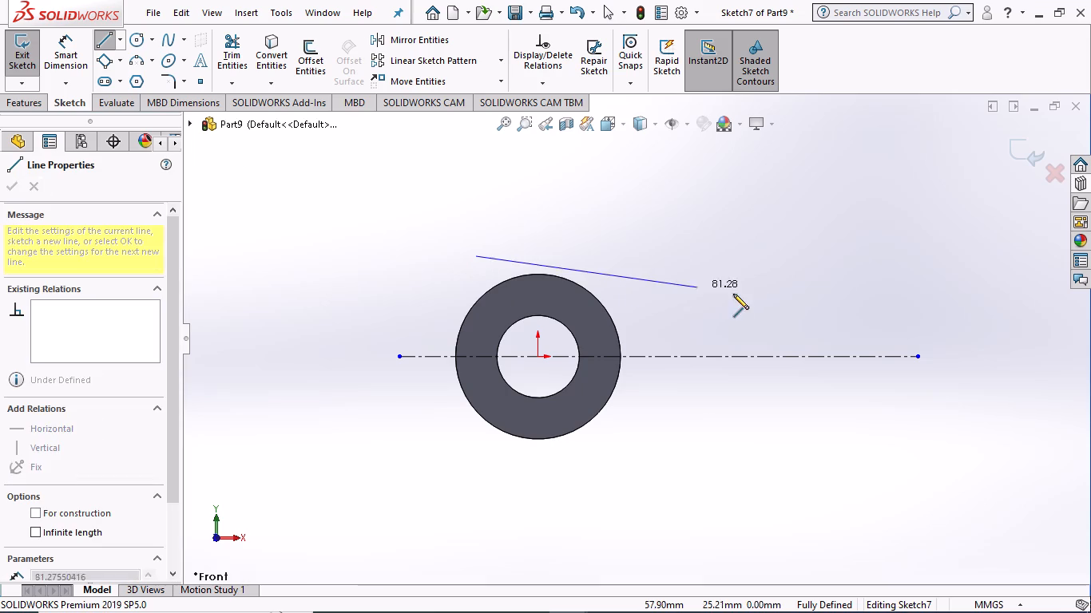
pyautogui.click(833, 318)
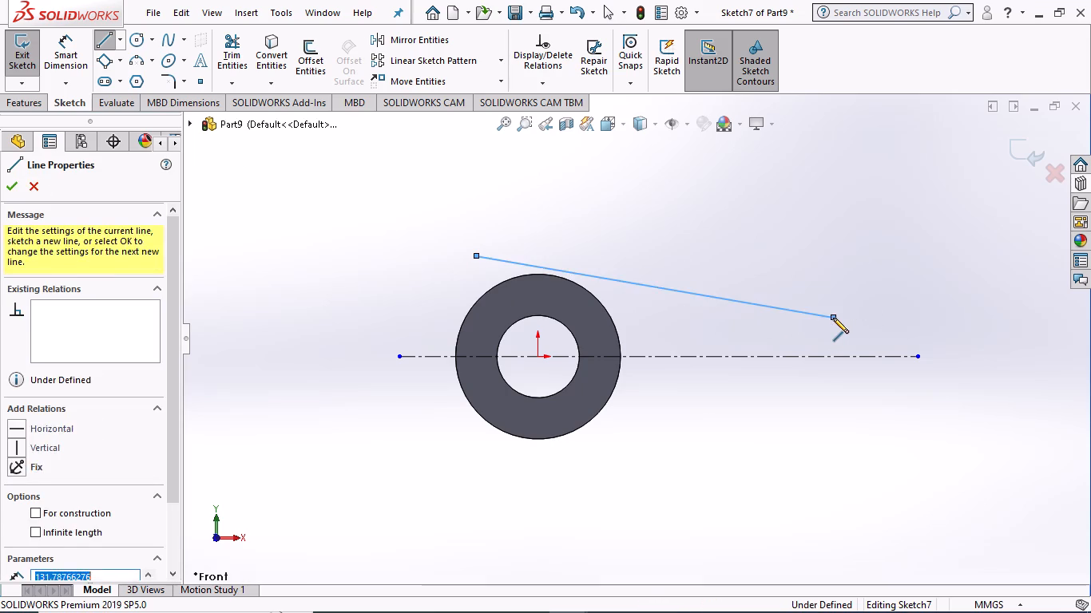
pyautogui.press('Escape')
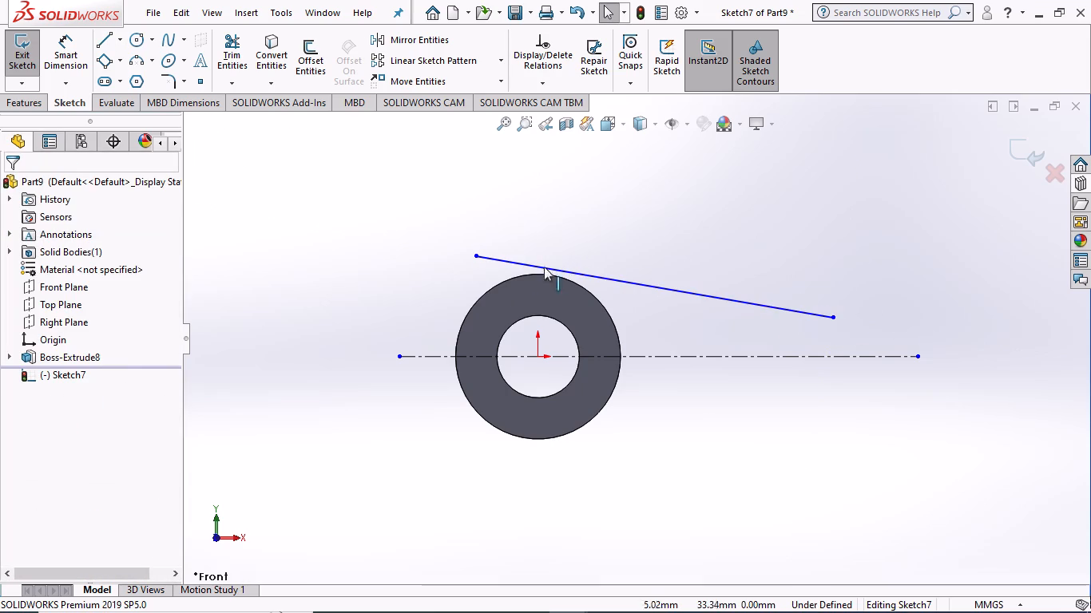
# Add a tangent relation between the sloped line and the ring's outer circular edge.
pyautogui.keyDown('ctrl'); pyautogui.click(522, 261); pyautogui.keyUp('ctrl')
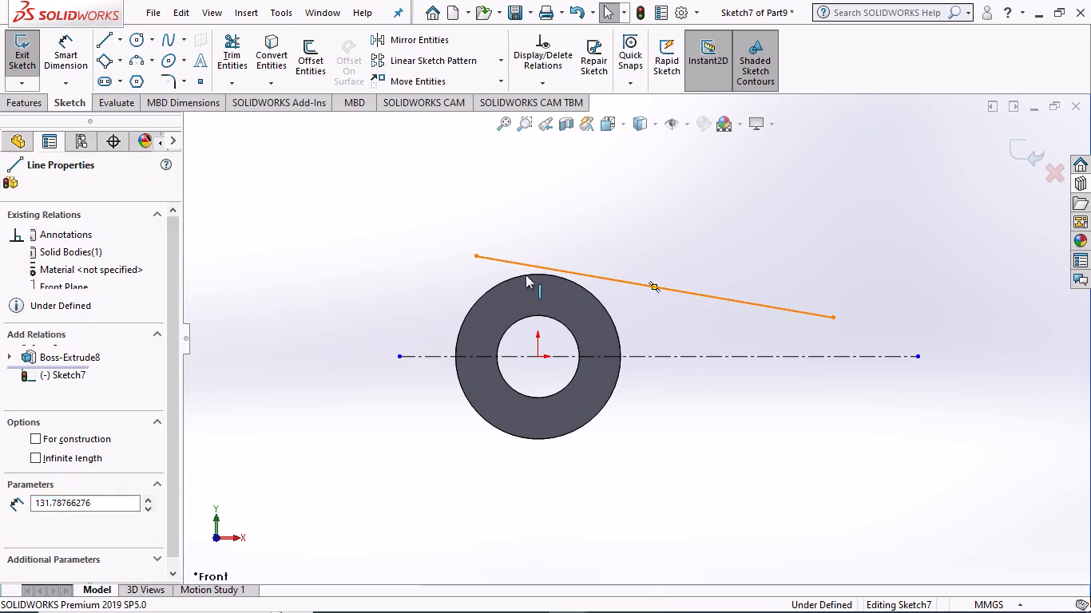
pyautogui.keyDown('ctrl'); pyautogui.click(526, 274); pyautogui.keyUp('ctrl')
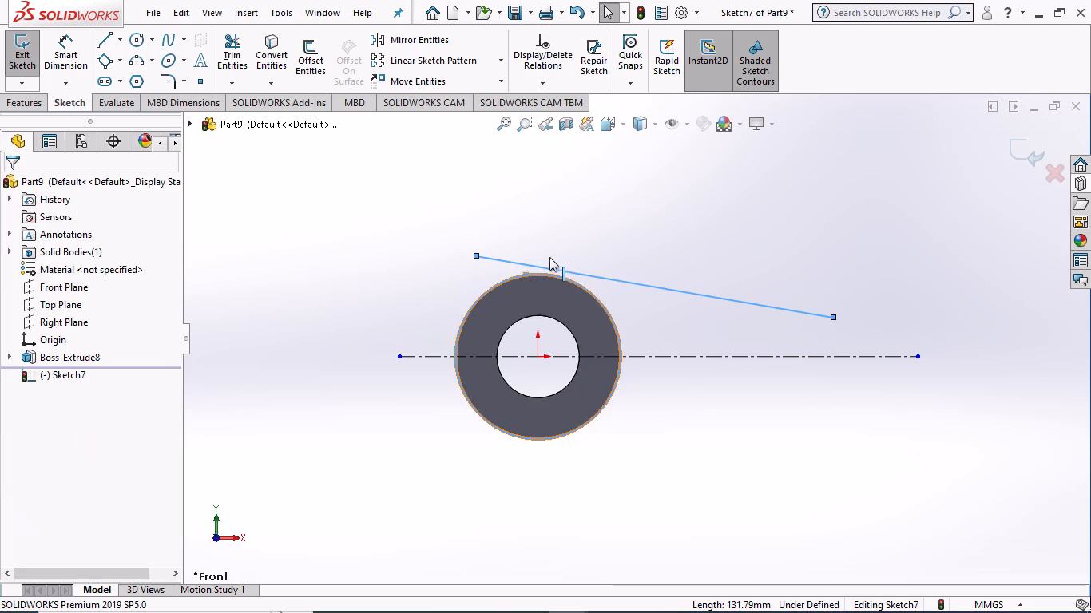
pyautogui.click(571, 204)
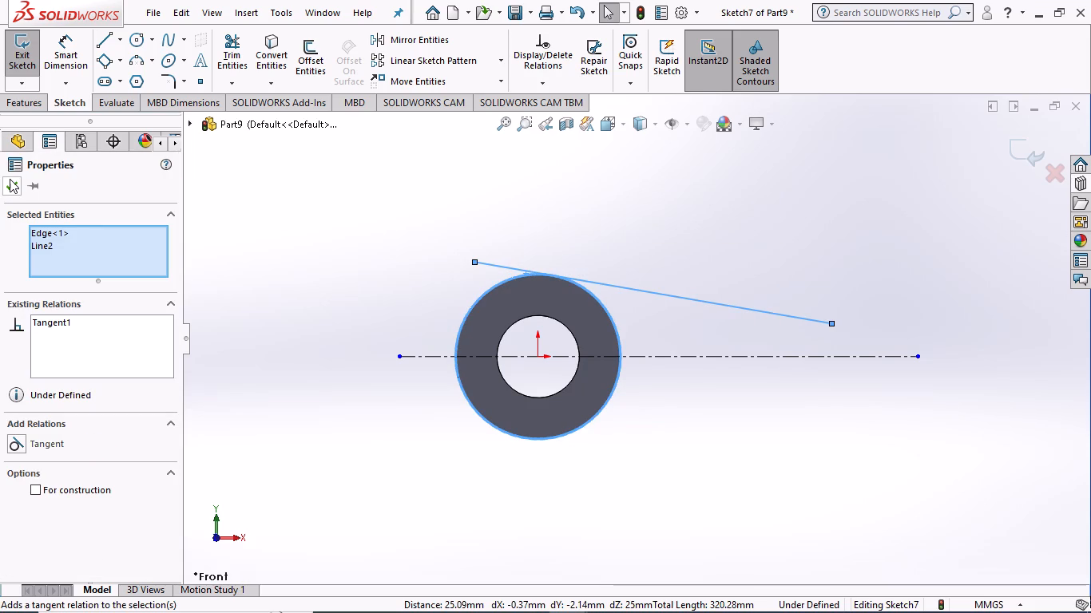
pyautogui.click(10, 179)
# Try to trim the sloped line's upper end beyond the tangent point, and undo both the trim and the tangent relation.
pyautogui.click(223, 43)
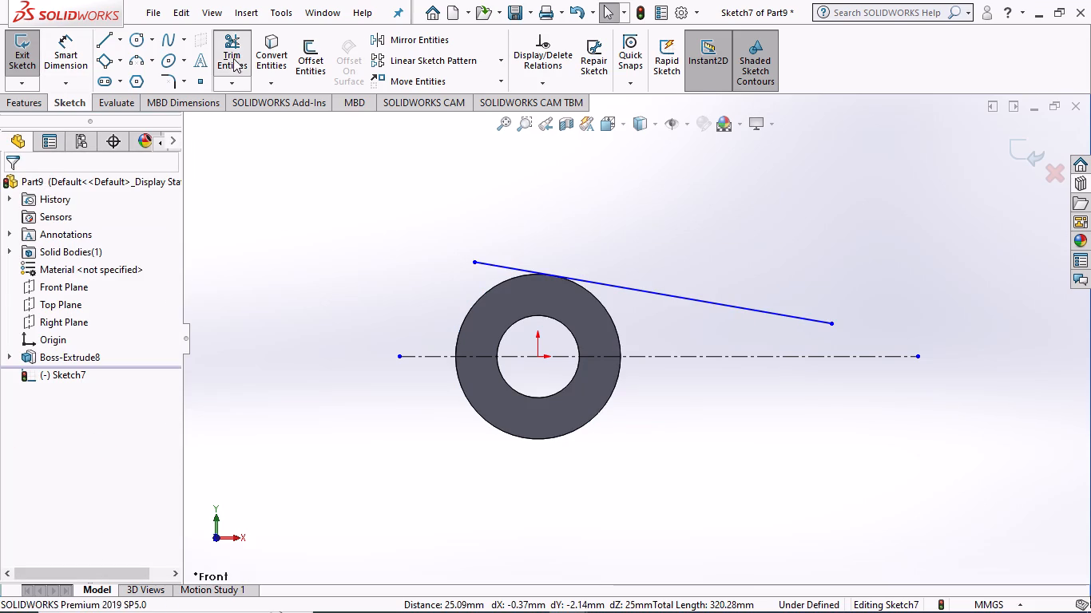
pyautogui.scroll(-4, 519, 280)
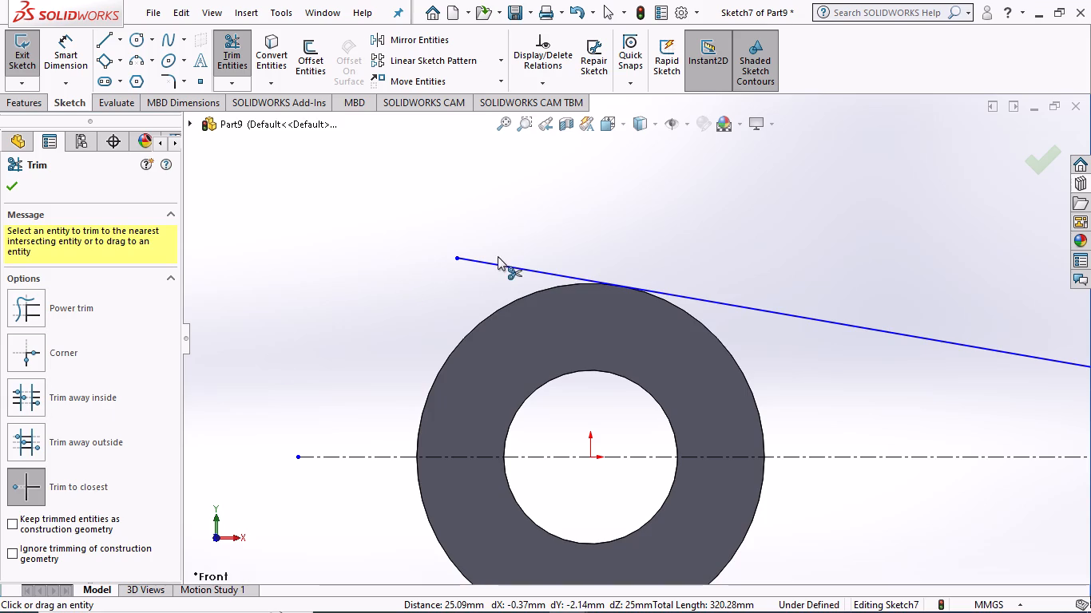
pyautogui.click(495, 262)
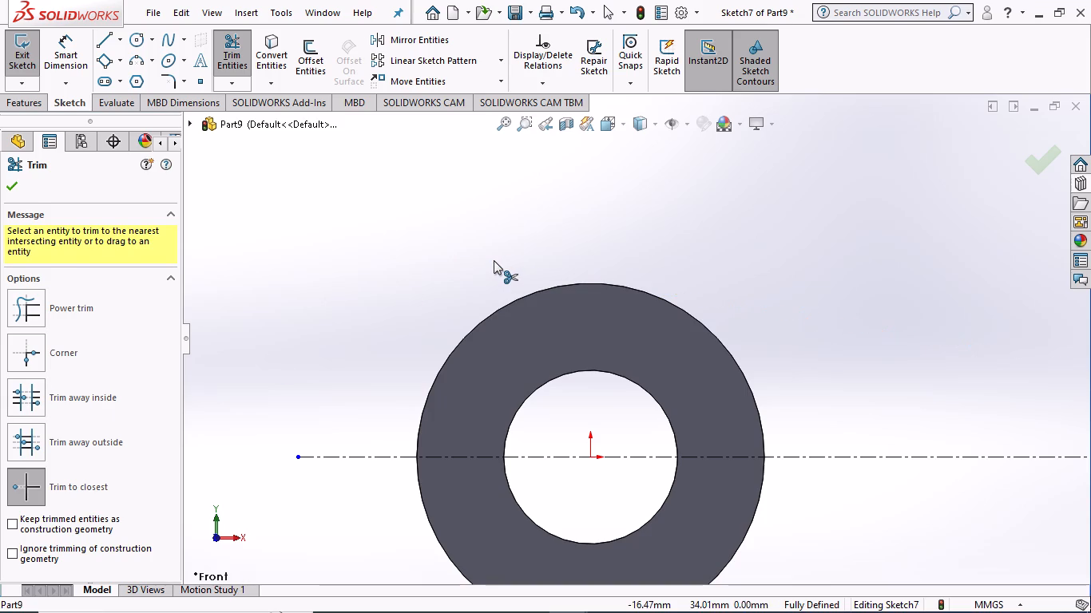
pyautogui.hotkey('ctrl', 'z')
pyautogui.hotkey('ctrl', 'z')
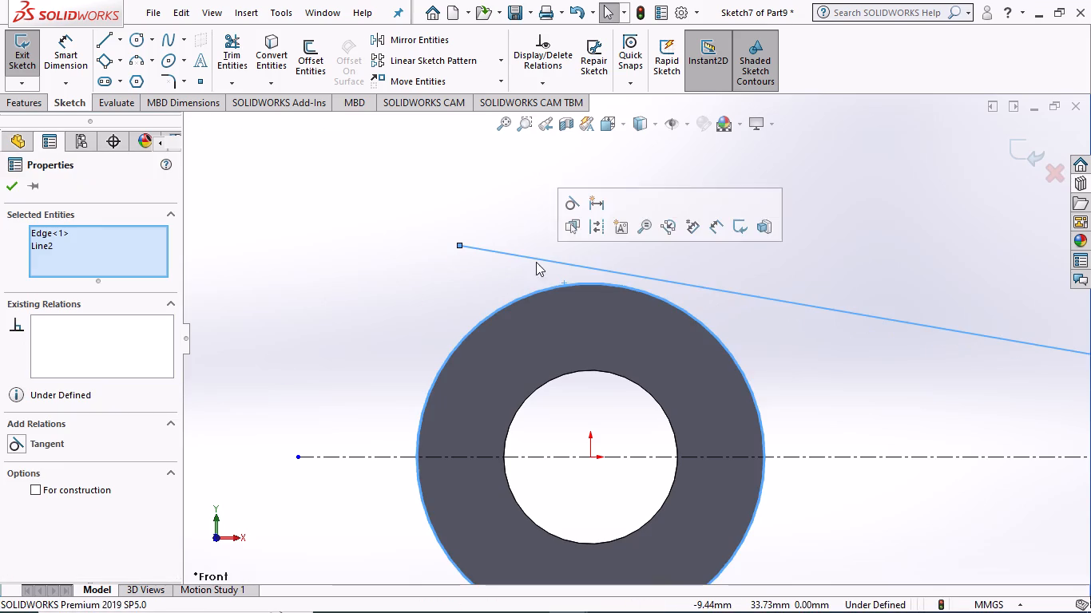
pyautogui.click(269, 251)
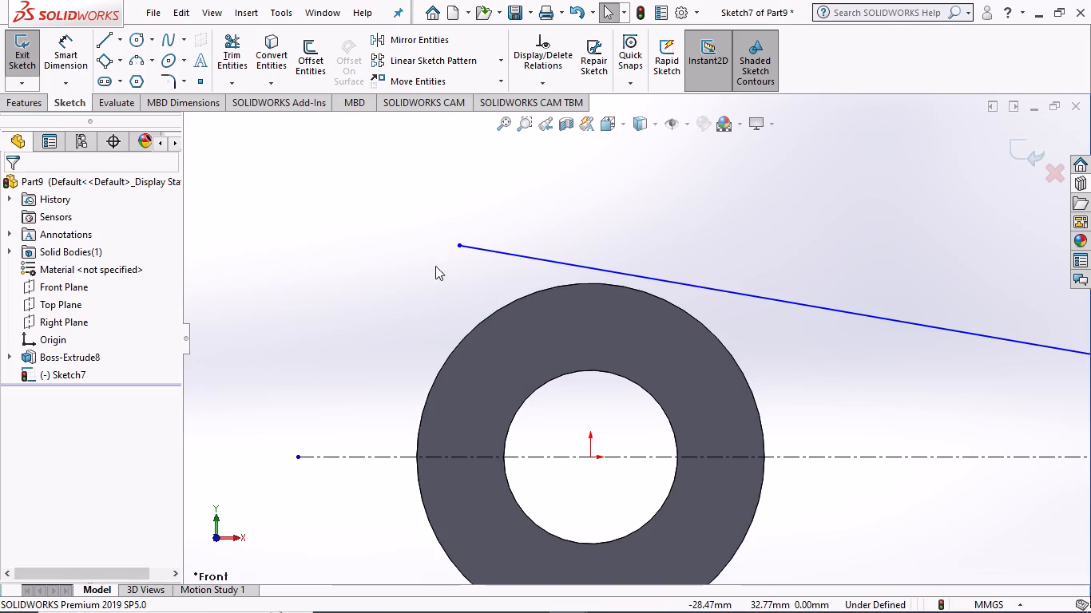
# Make the sloped line tangent to the ring's outer circular edge.
pyautogui.keyDown('ctrl'); pyautogui.click(513, 256); pyautogui.keyUp('ctrl')
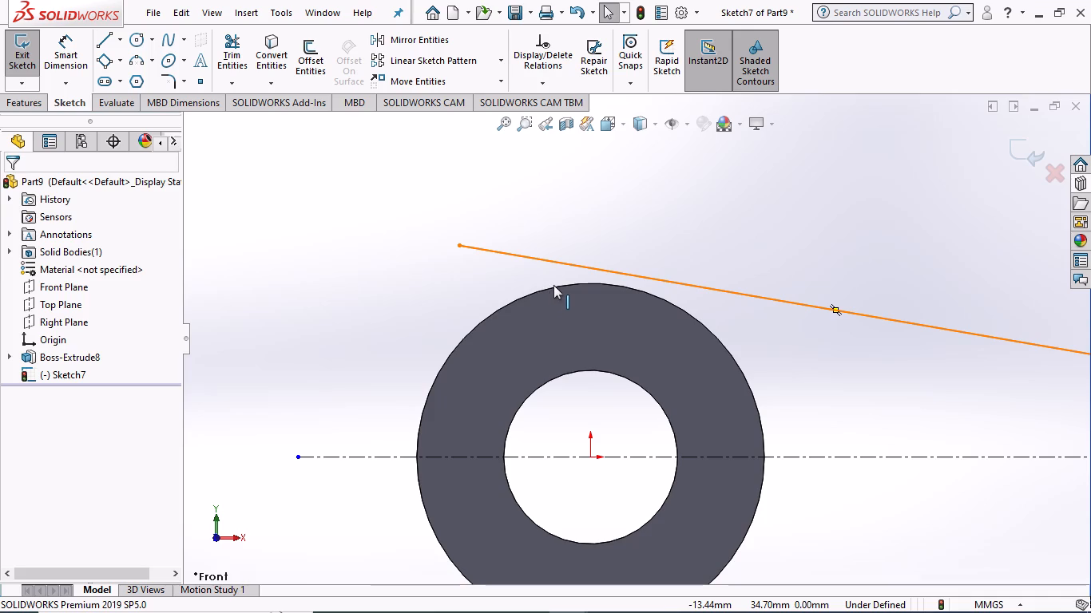
pyautogui.keyDown('ctrl'); pyautogui.click(557, 287); pyautogui.keyUp('ctrl')
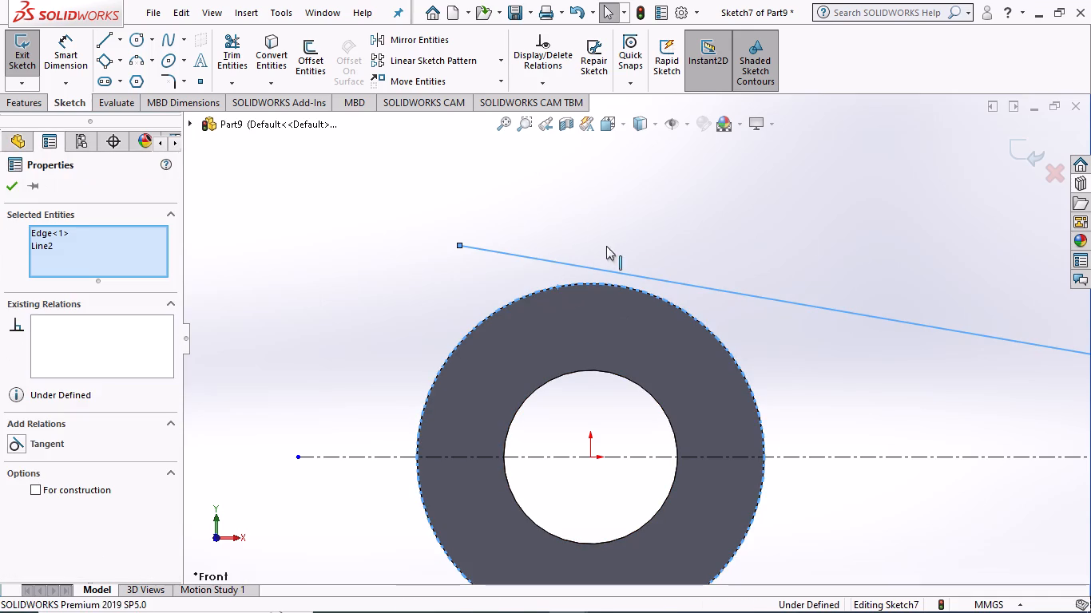
pyautogui.click(604, 215)
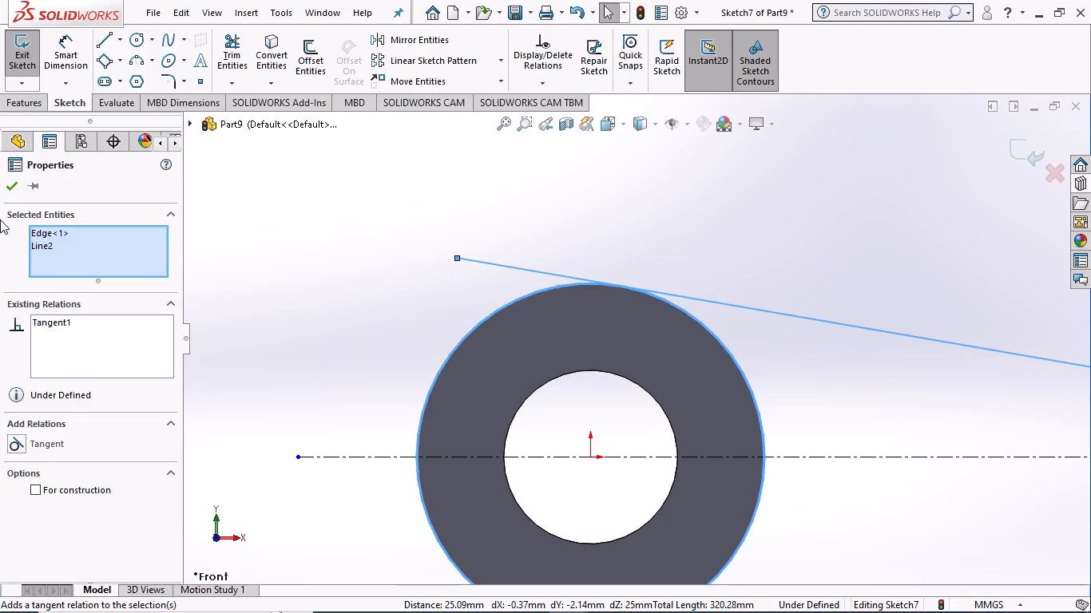
pyautogui.click(7, 180)
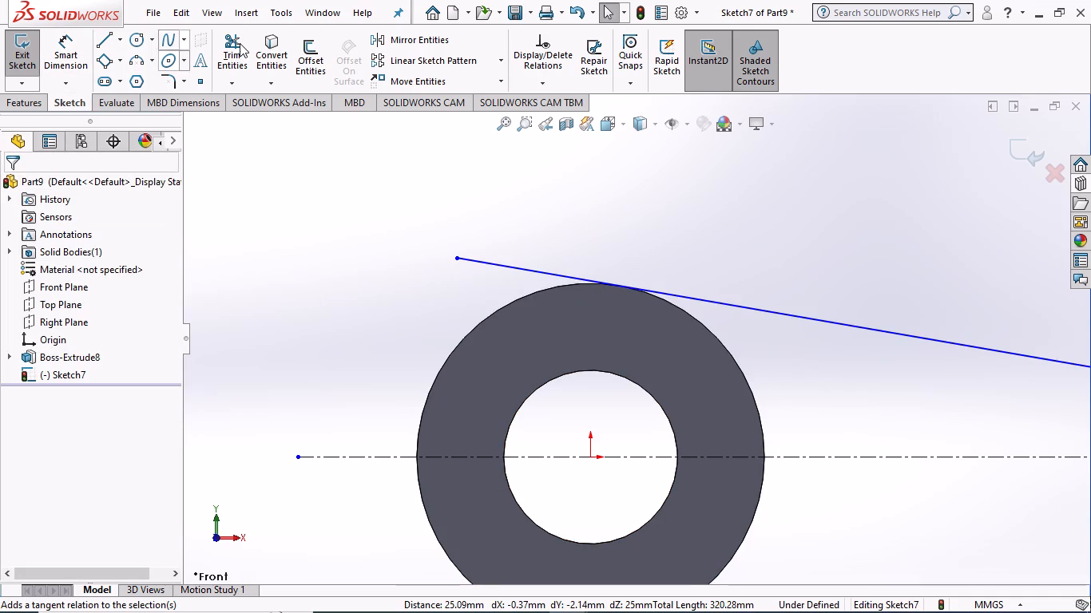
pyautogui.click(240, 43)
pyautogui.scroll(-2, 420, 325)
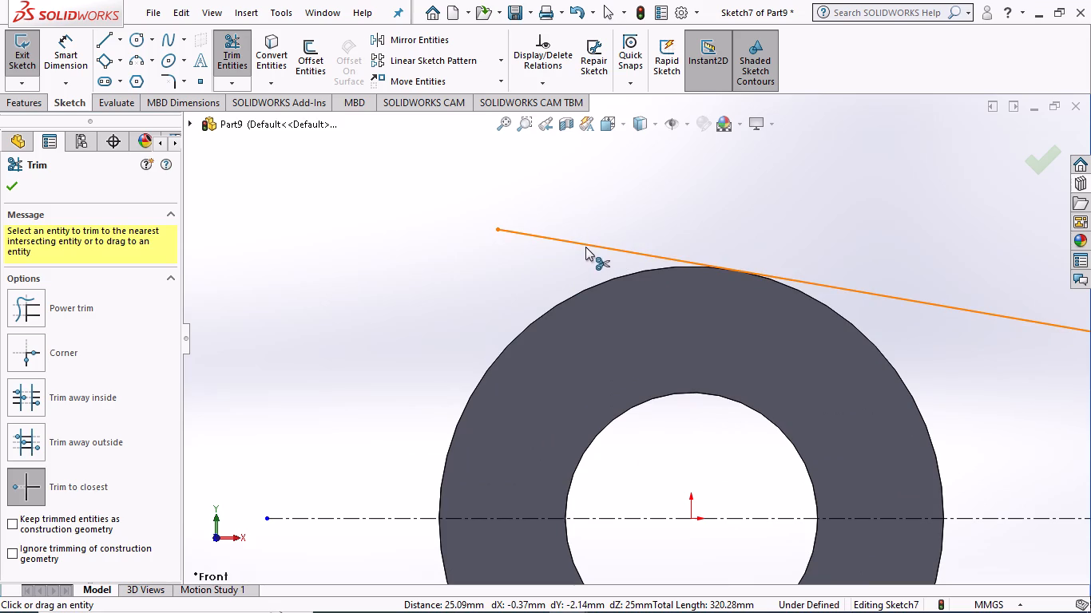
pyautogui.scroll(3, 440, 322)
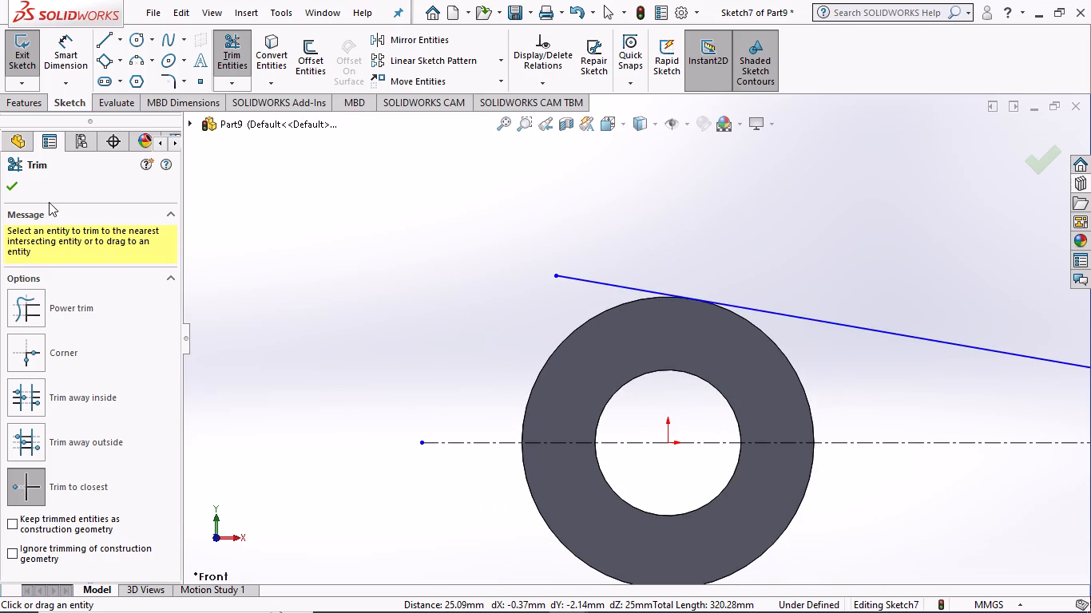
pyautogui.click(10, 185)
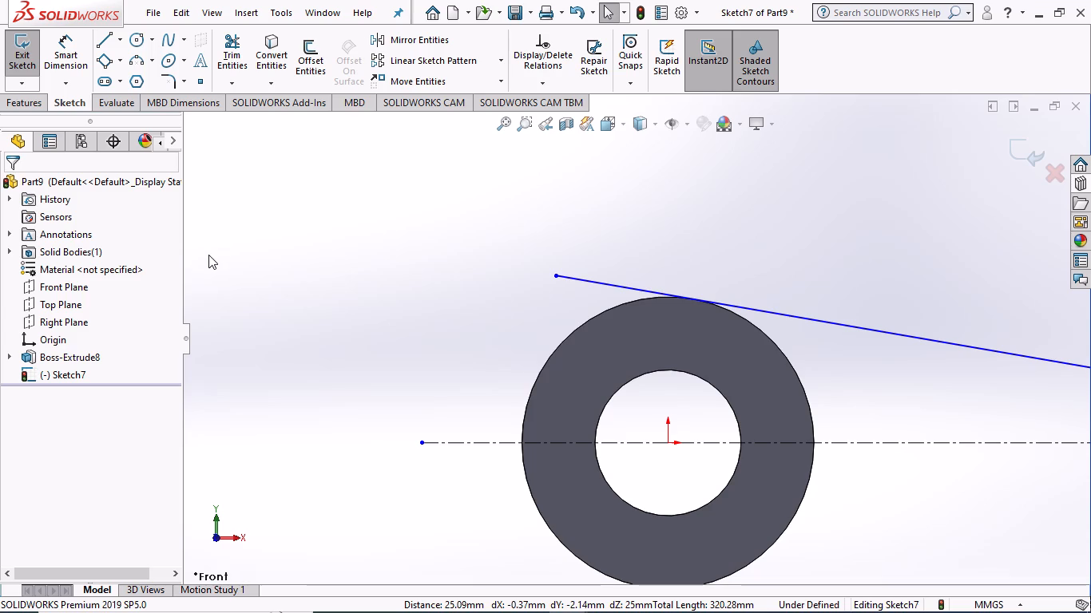
# Convert the ring's outer 60 mm edge into a circle in the current sketch.
pyautogui.click(267, 53)
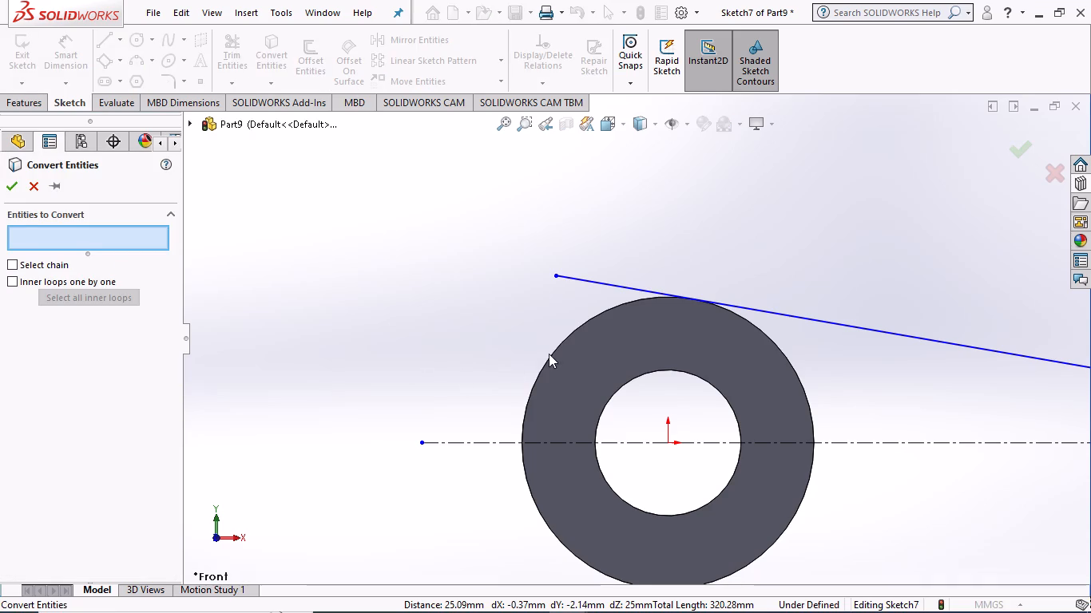
pyautogui.click(558, 346)
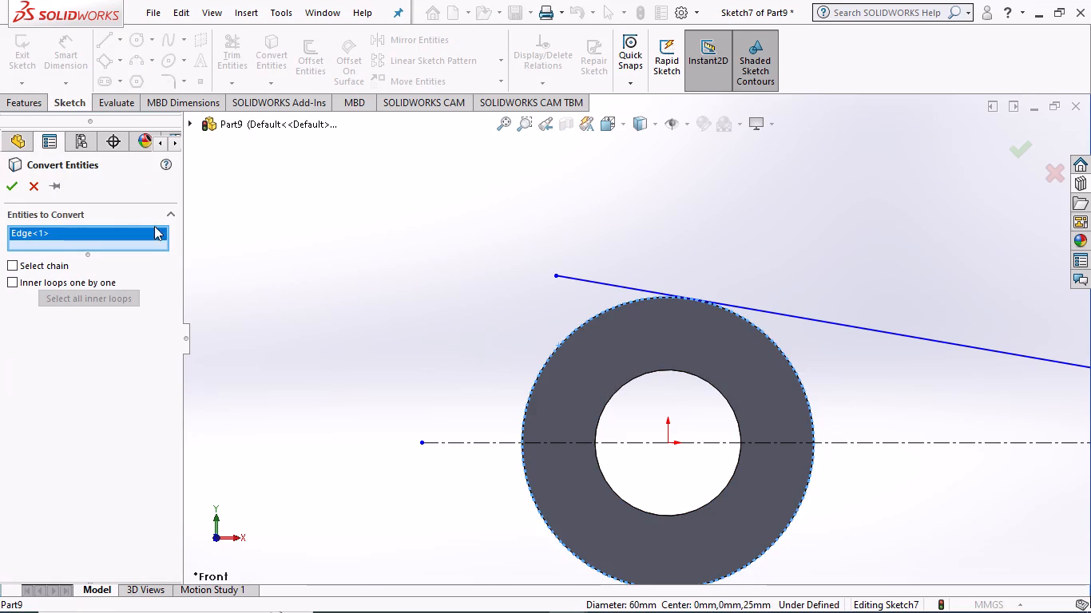
pyautogui.click(6, 184)
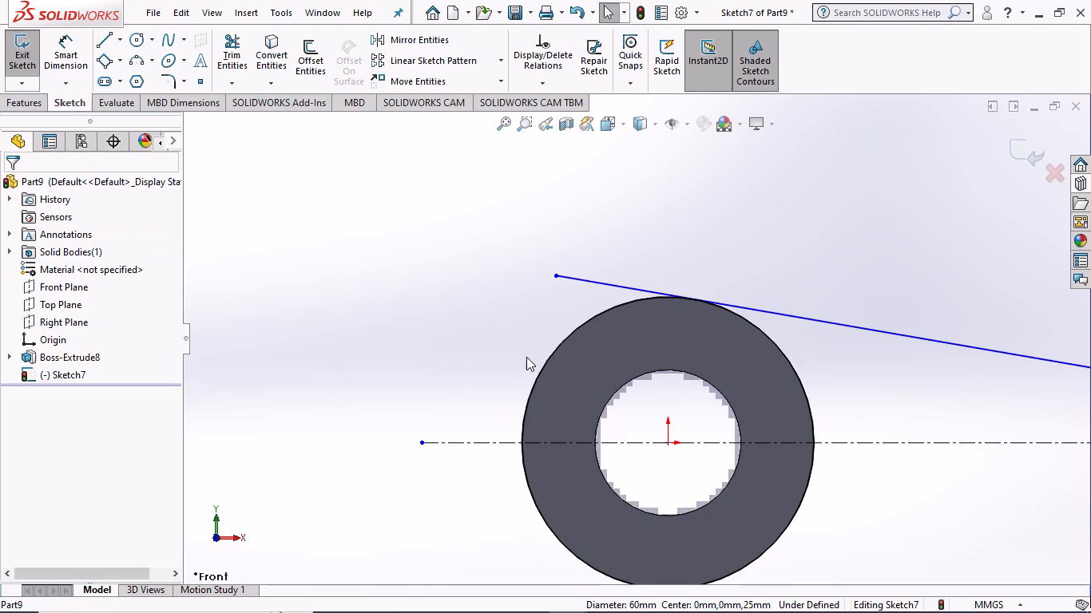
# Trim the sloped line's upper end back to its tangent point on the converted circle.
pyautogui.click(226, 51)
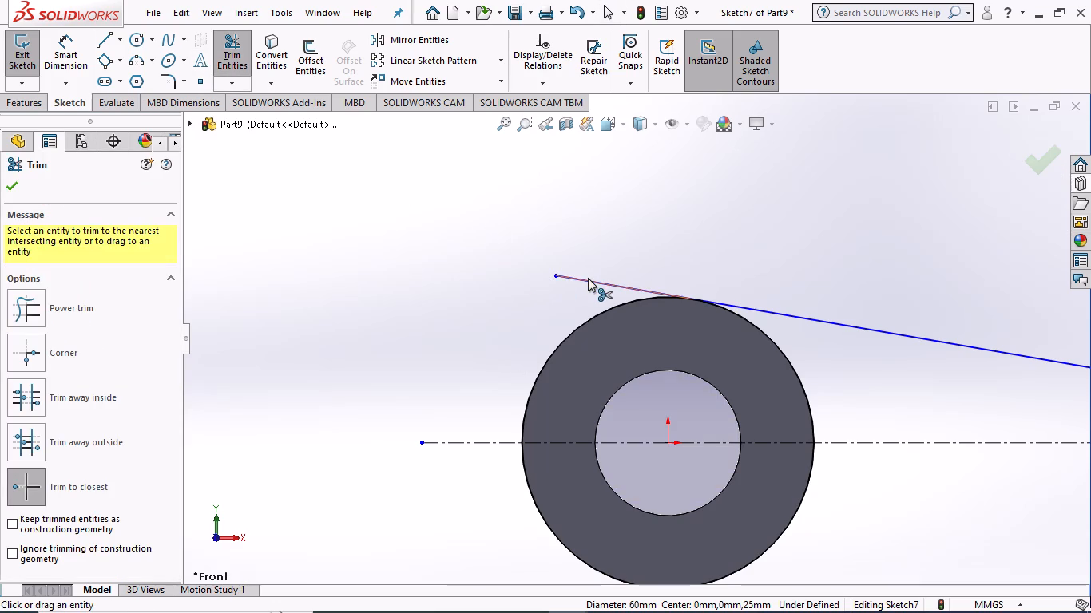
pyautogui.click(588, 278)
pyautogui.scroll(5, 820, 327)
pyautogui.scroll(-1, 964, 346)
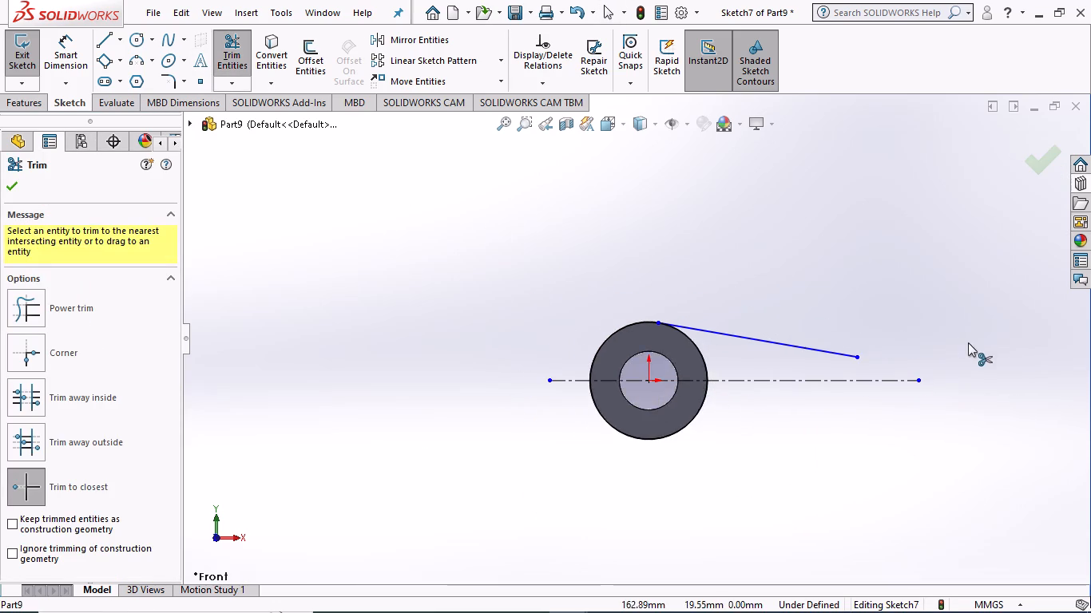
pyautogui.scroll(-2, 968, 342)
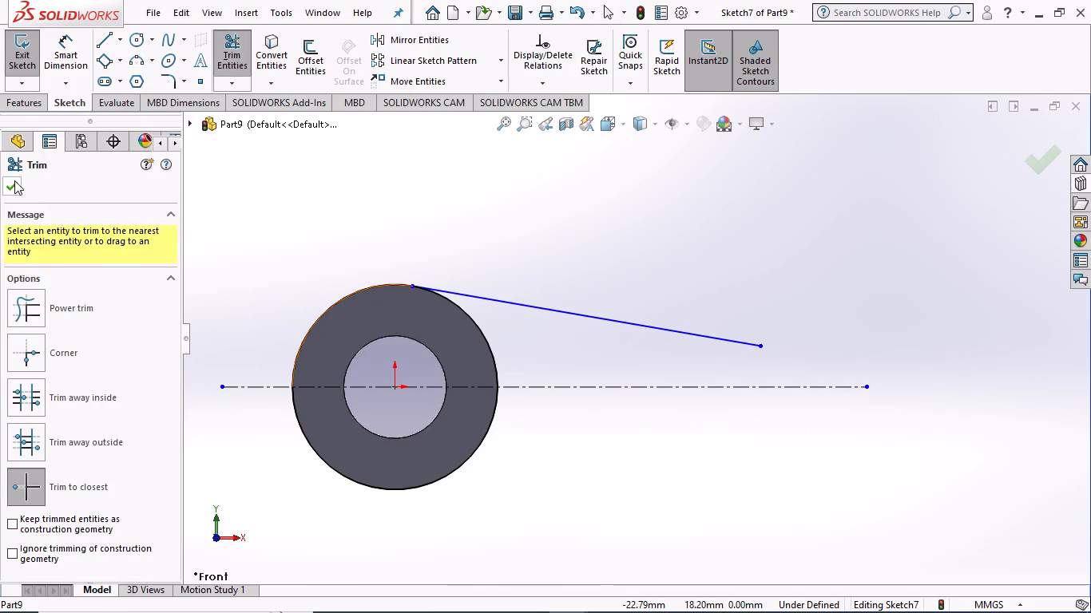
pyautogui.click(9, 181)
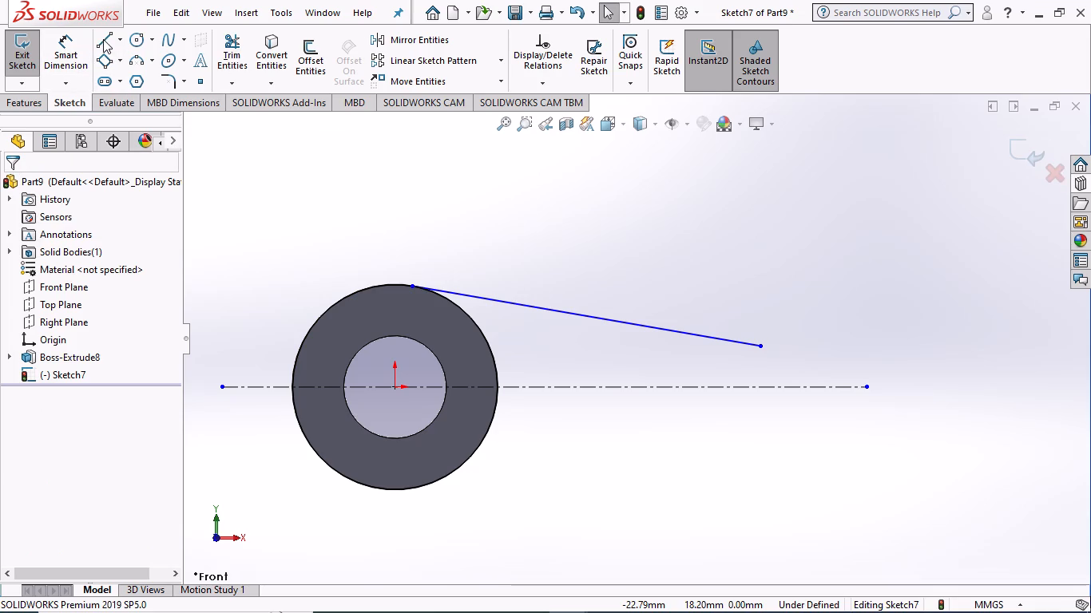
# From the sloped line's lower end, draw a horizontal line about 24 mm long and a vertical line about 12 mm down to the centerline.
pyautogui.click(103, 39)
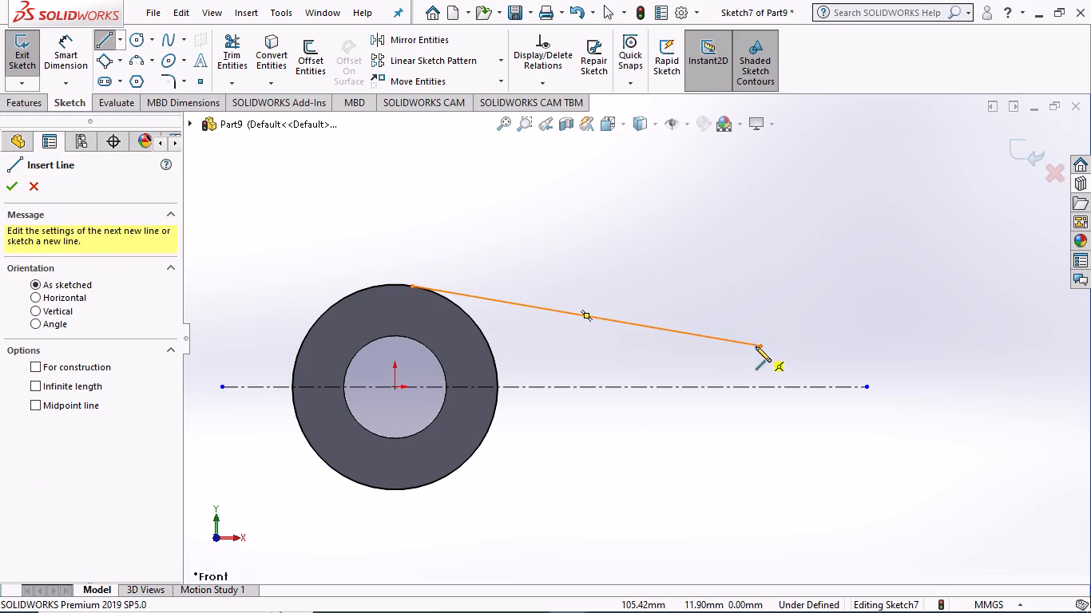
pyautogui.click(763, 344)
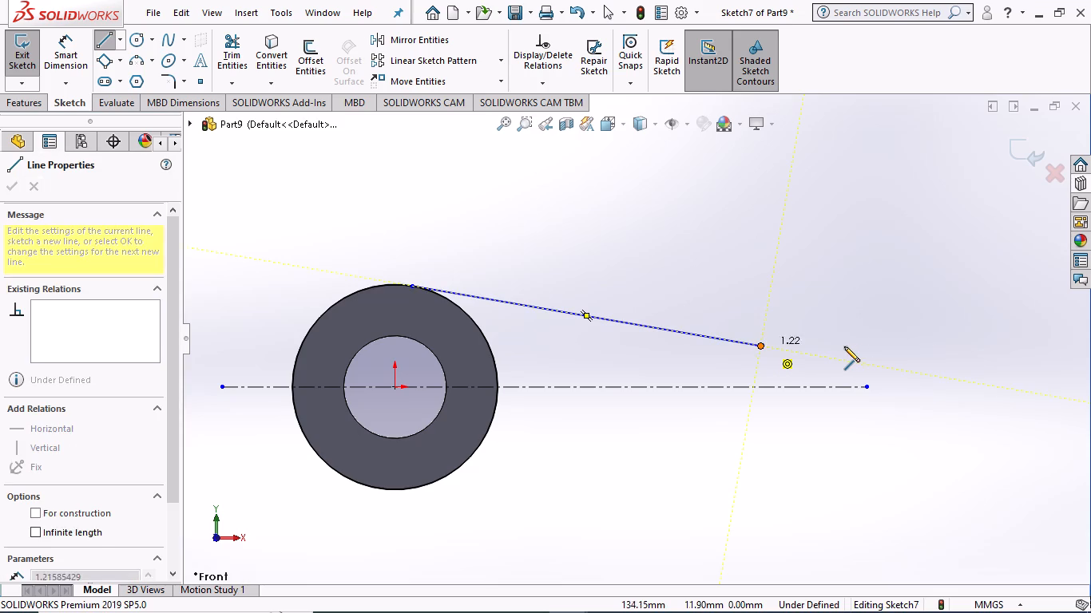
pyautogui.click(843, 347)
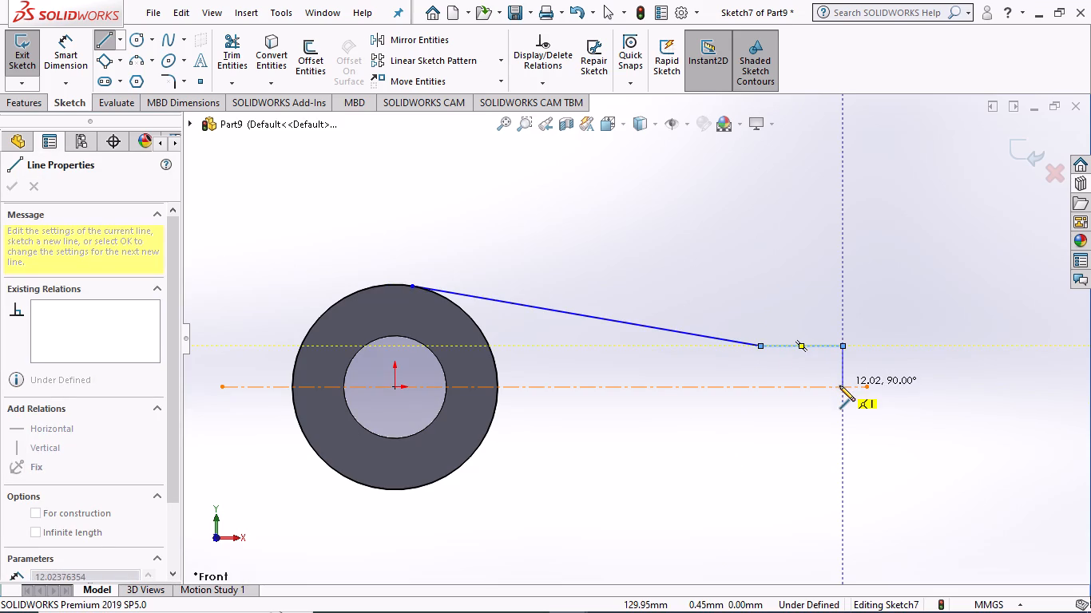
pyautogui.click(839, 386)
pyautogui.press('Escape')
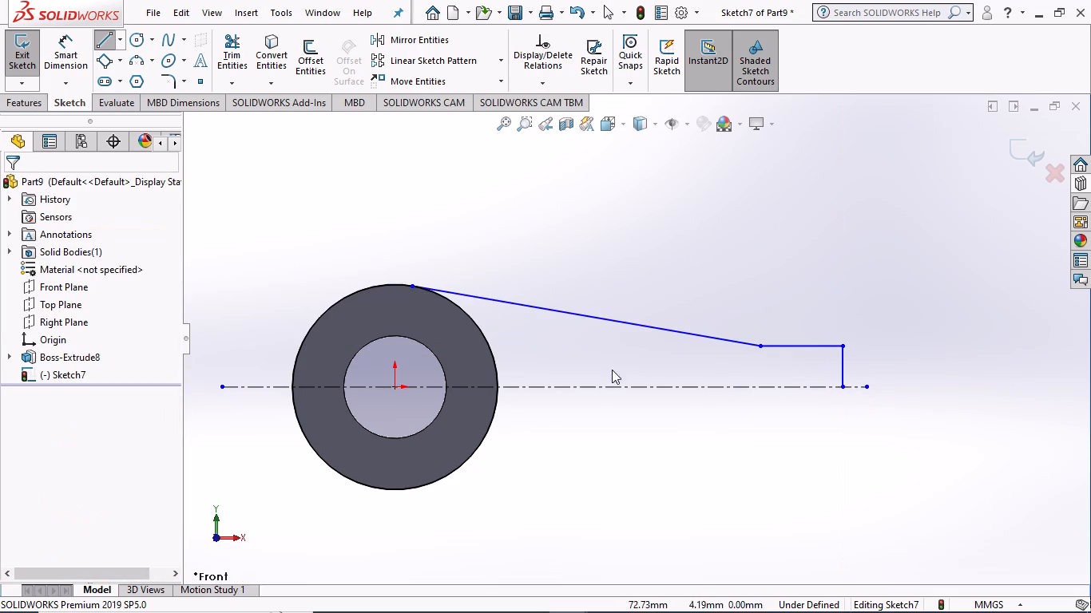
# Dimension the arm's end, setting the vertical line to 15 mm and the short horizontal line to 25 mm.
pyautogui.click(78, 56)
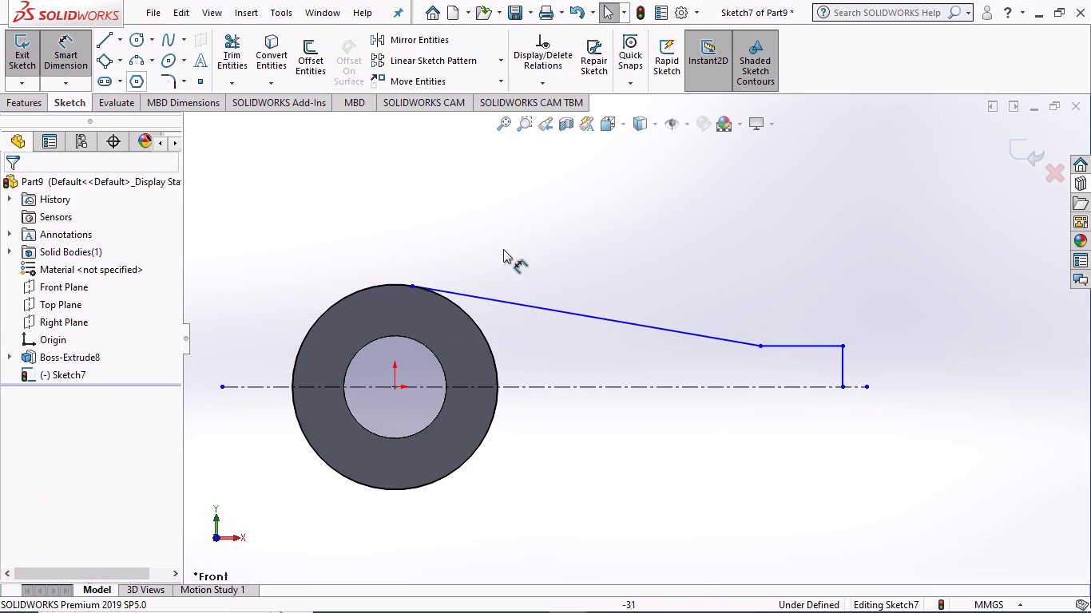
pyautogui.click(843, 360)
pyautogui.click(864, 366)
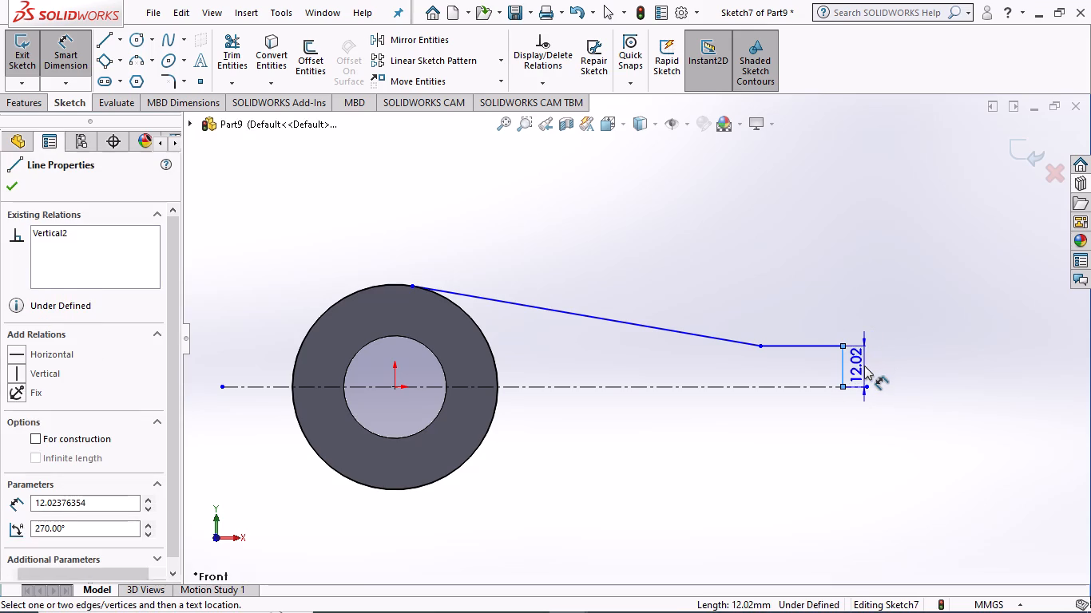
pyautogui.write('15')
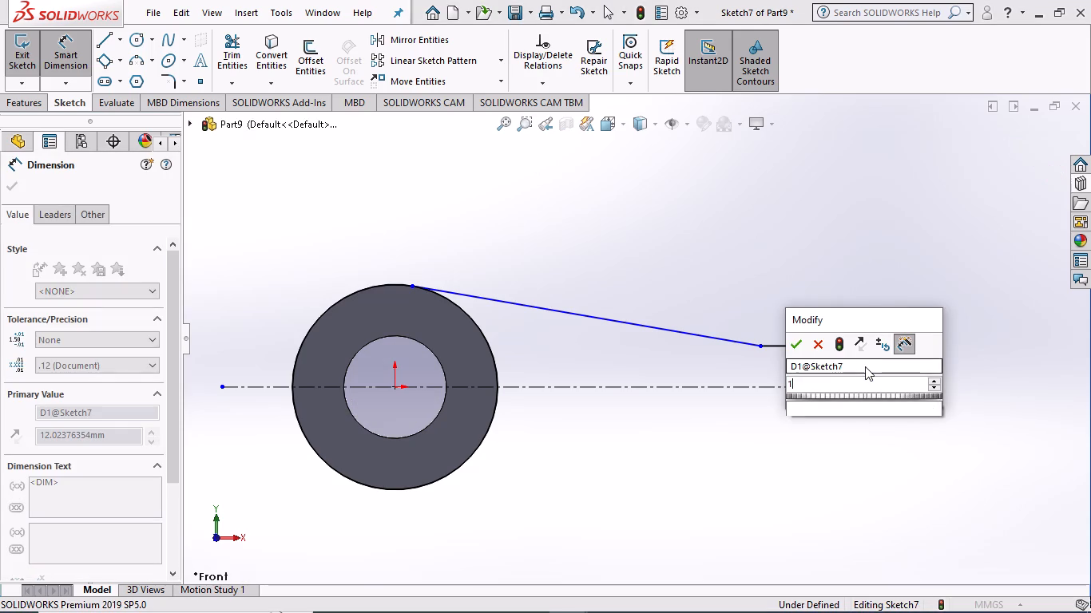
pyautogui.press('Return')
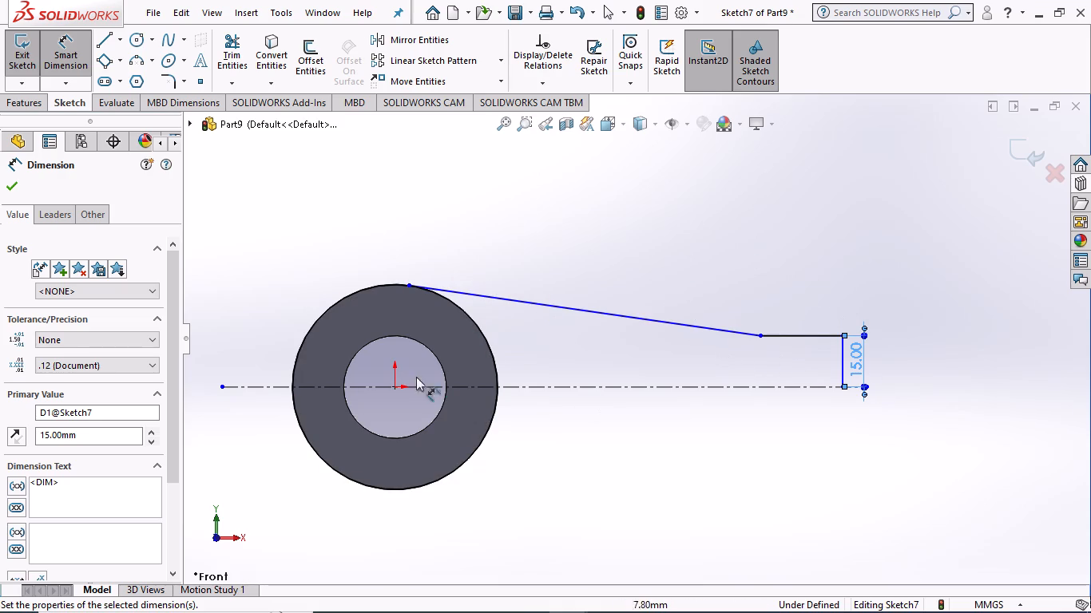
pyautogui.click(792, 338)
pyautogui.click(788, 305)
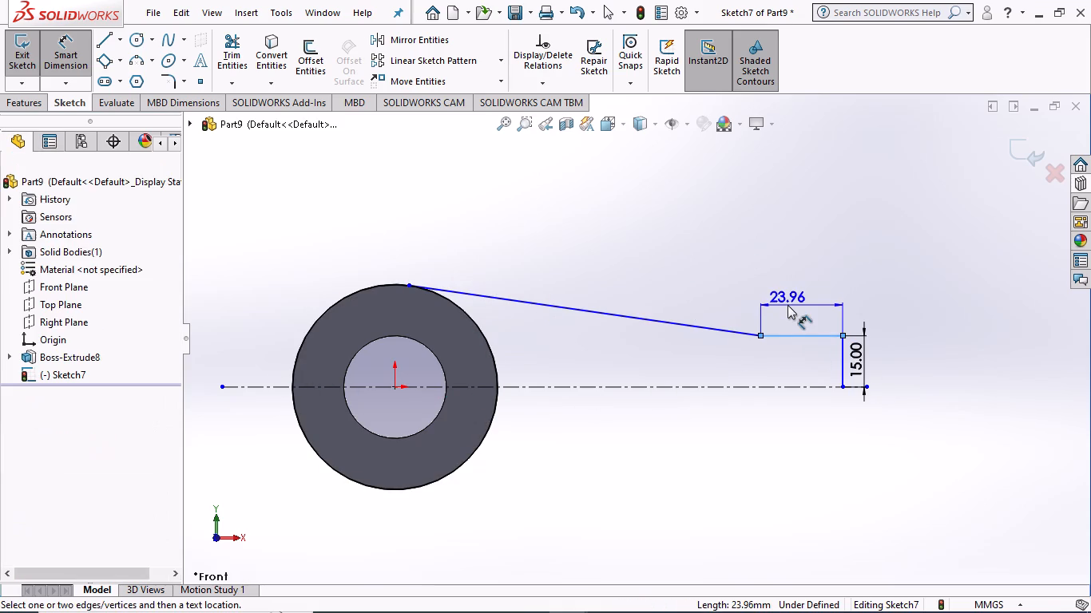
pyautogui.write('25')
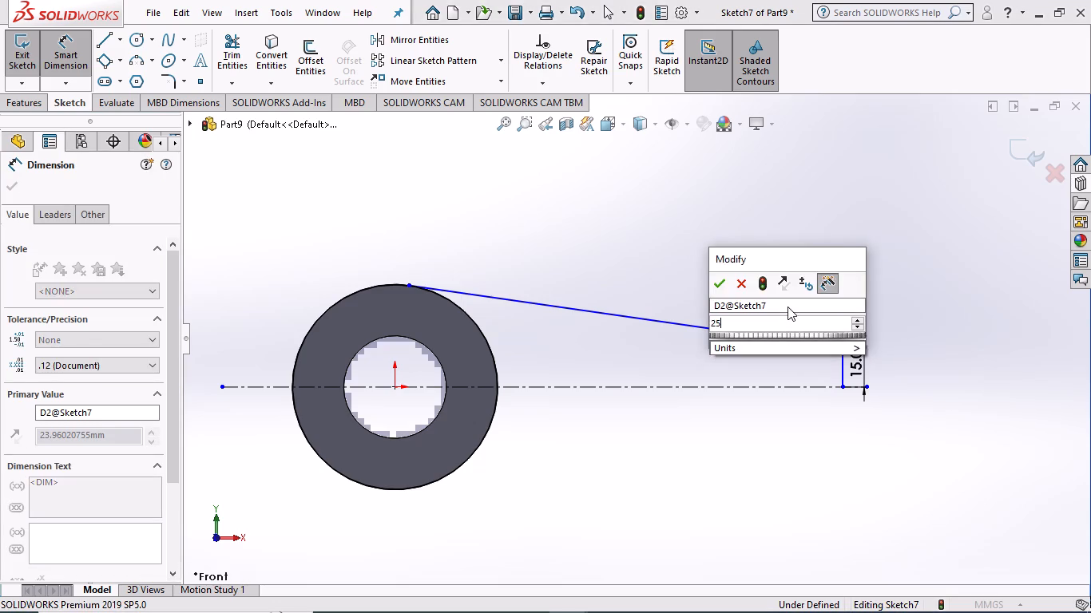
pyautogui.press('Return')
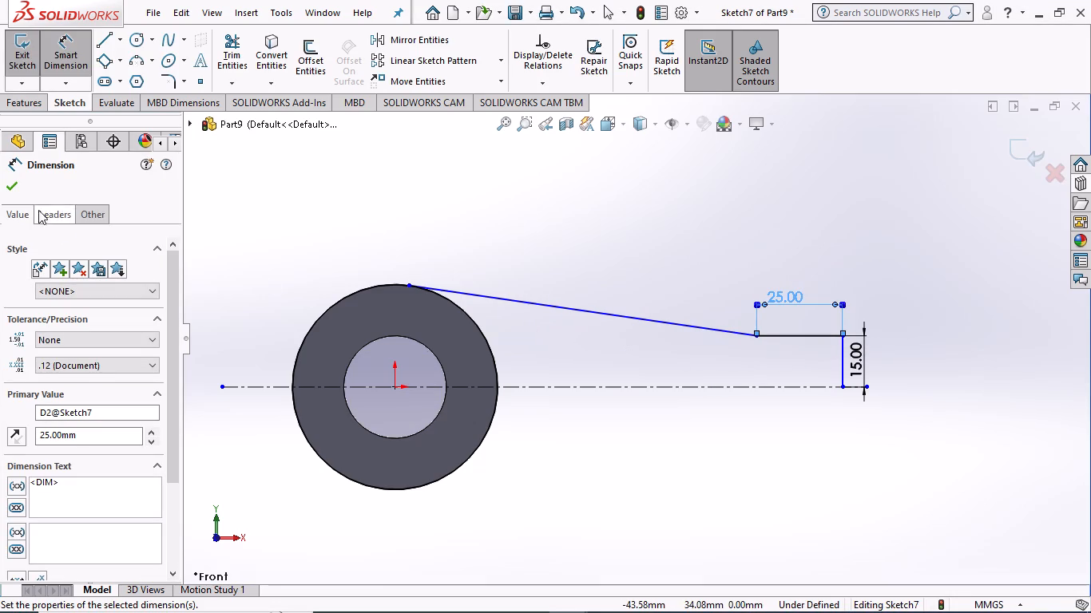
pyautogui.click(13, 188)
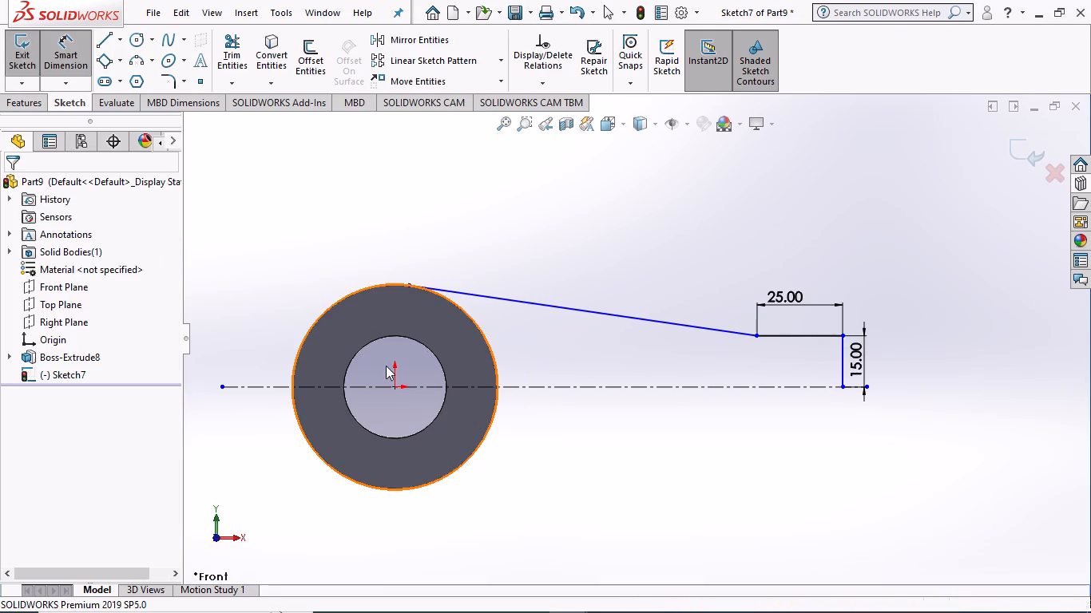
# Dimension the horizontal distance from the origin to the midpoint of the arm's short horizontal line as 110 mm.
pyautogui.click(61, 42)
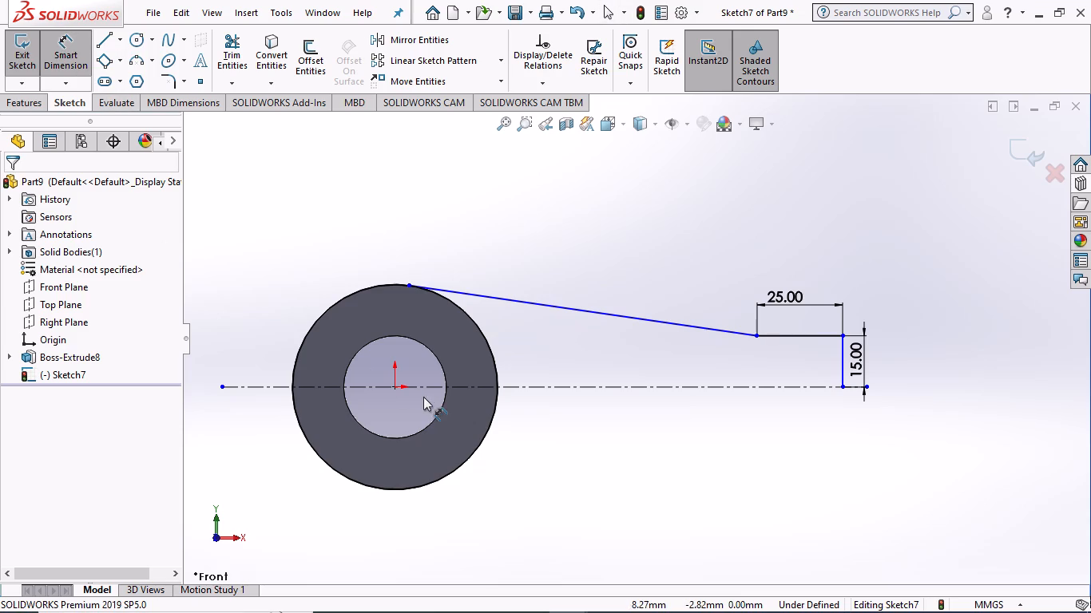
pyautogui.click(391, 387)
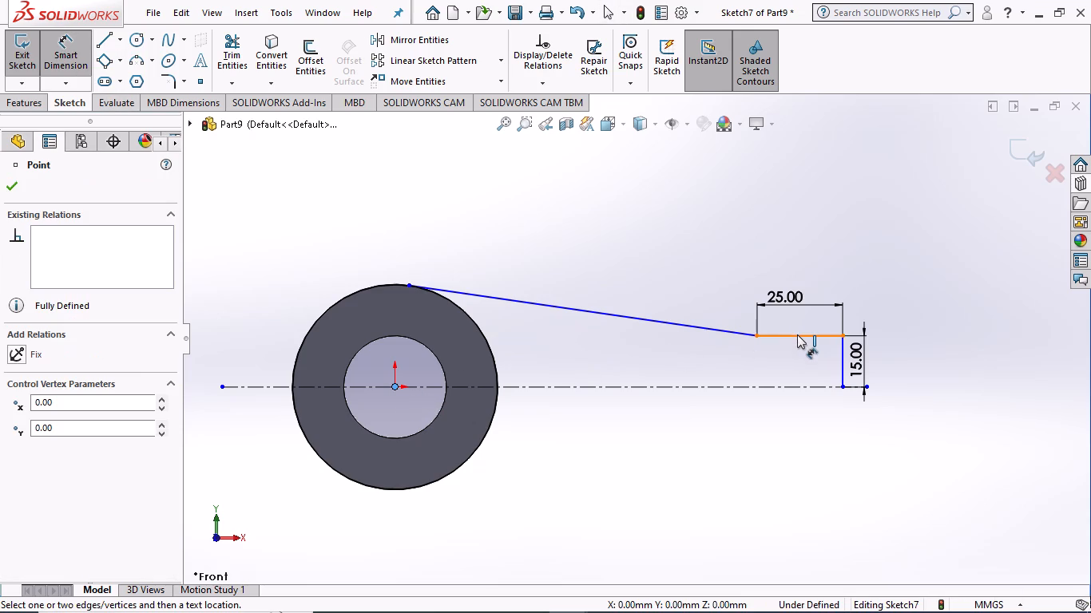
pyautogui.click(801, 335)
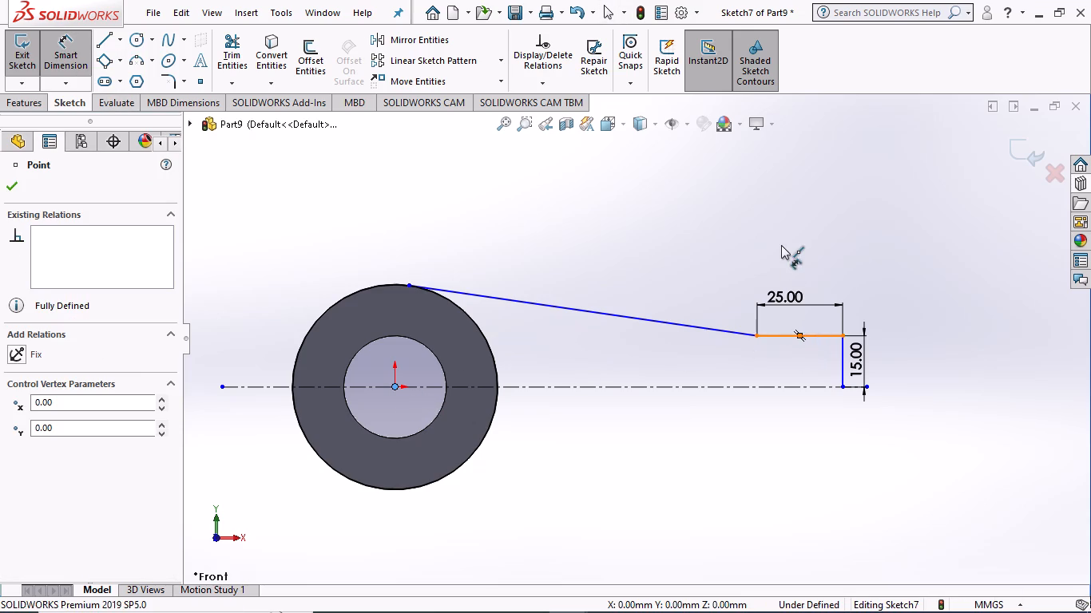
pyautogui.click(612, 204)
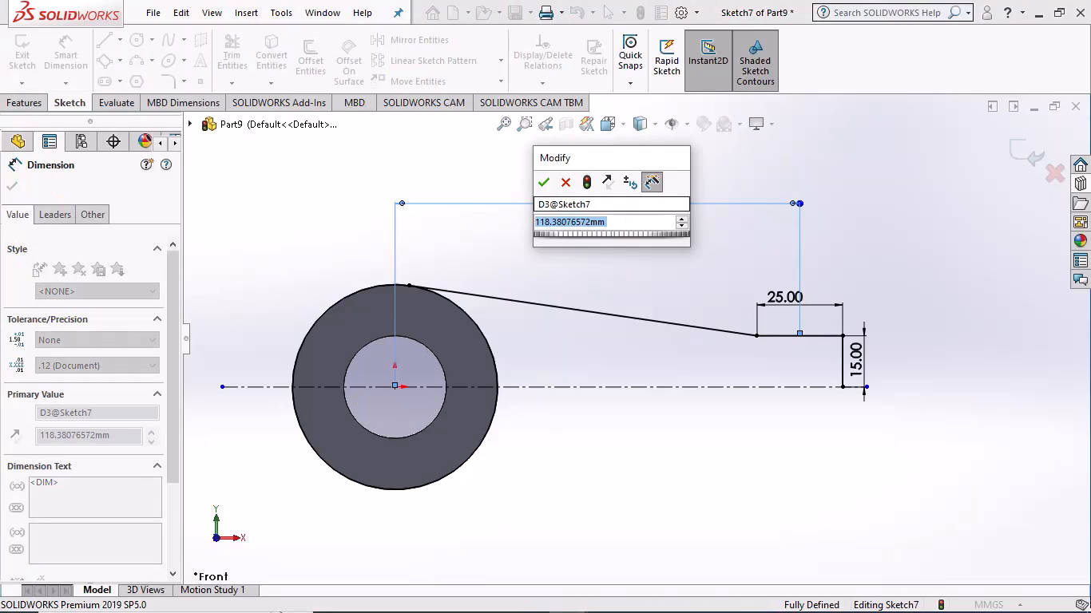
pyautogui.write('11')
pyautogui.press('0')
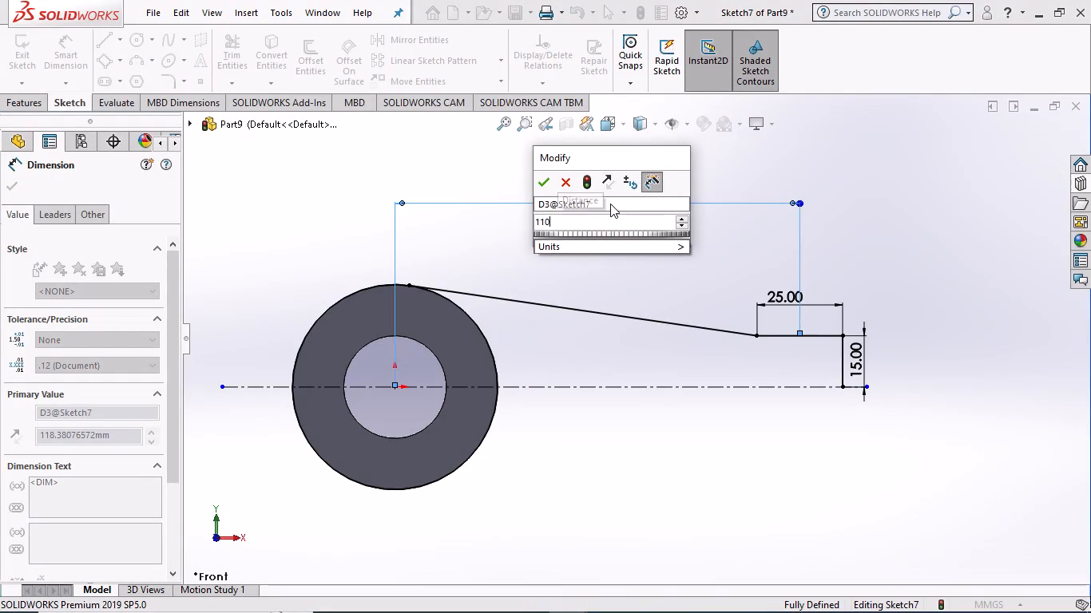
pyautogui.press('Return')
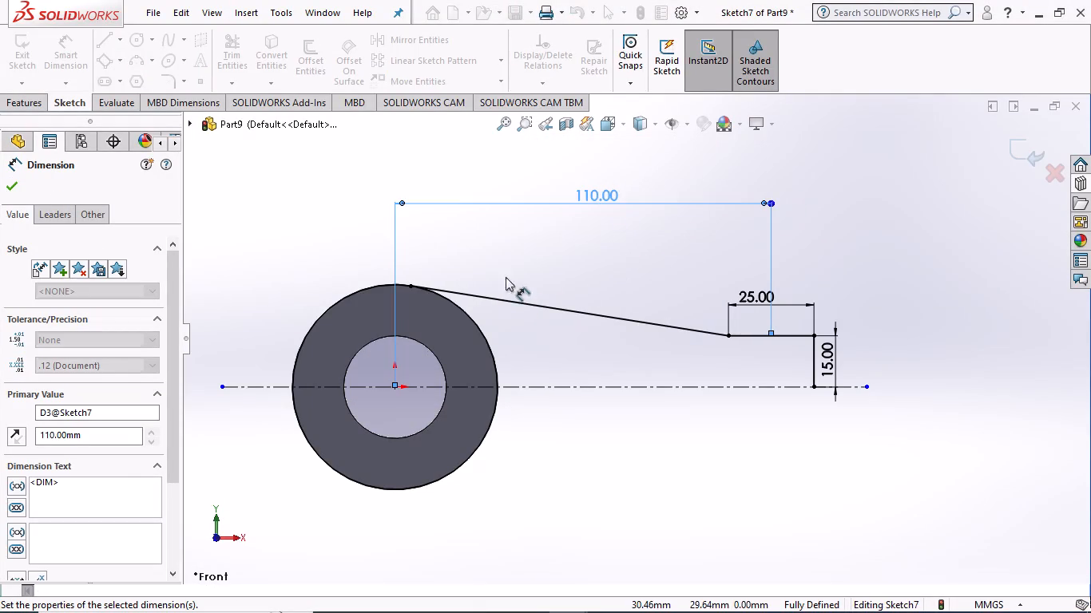
pyautogui.click(7, 188)
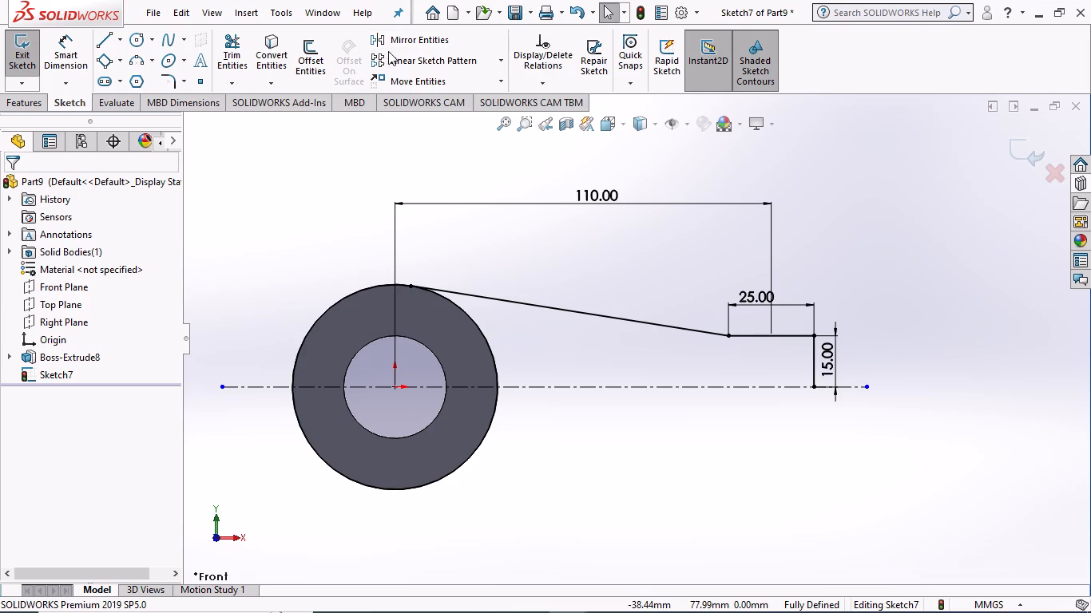
# Mirror the sloped, short horizontal and vertical arm lines about the horizontal centerline, keeping the originals.
pyautogui.click(413, 37)
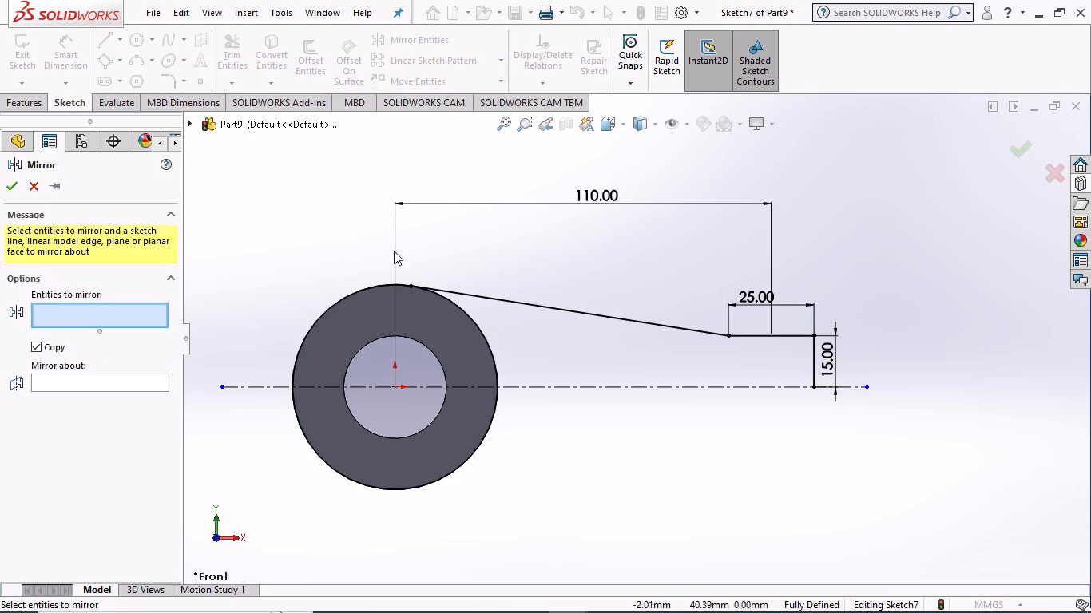
pyautogui.moveTo(365, 251); pyautogui.dragTo(851, 394)
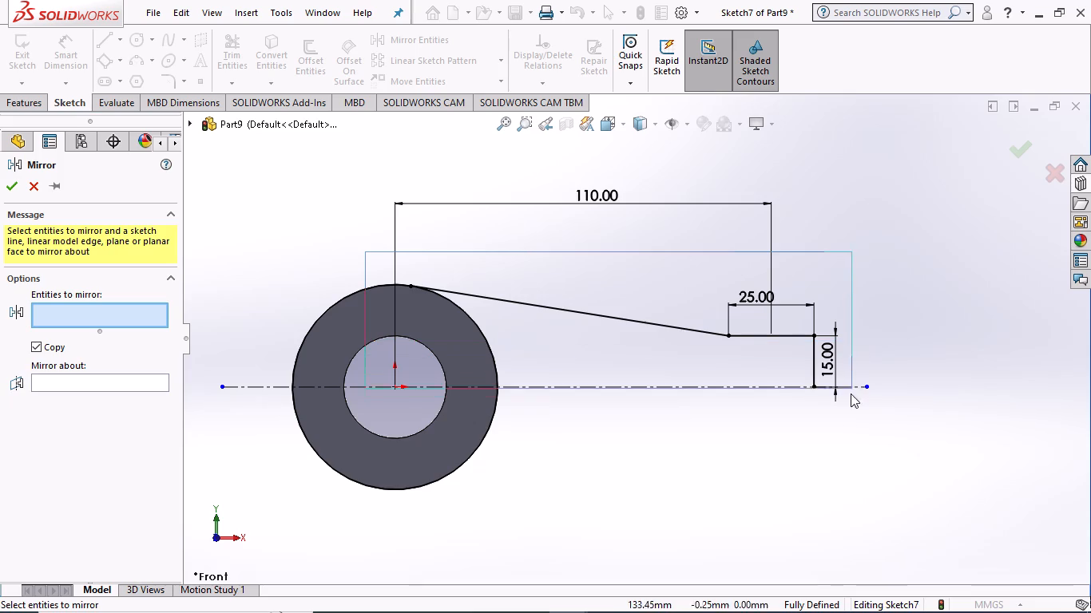
pyautogui.moveTo(851, 394); pyautogui.dragTo(845, 398)
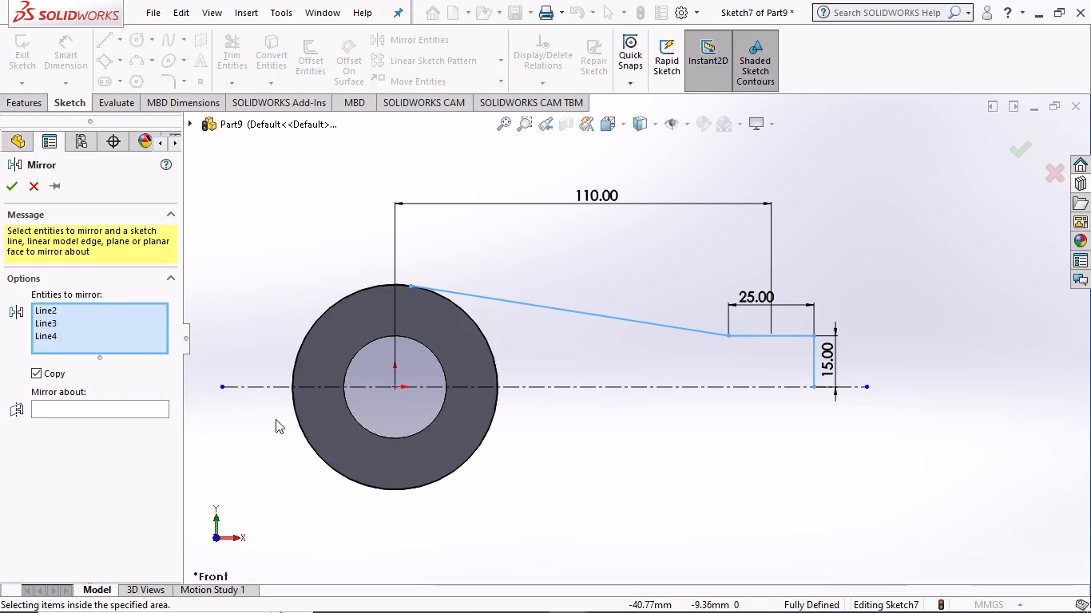
pyautogui.click(97, 410)
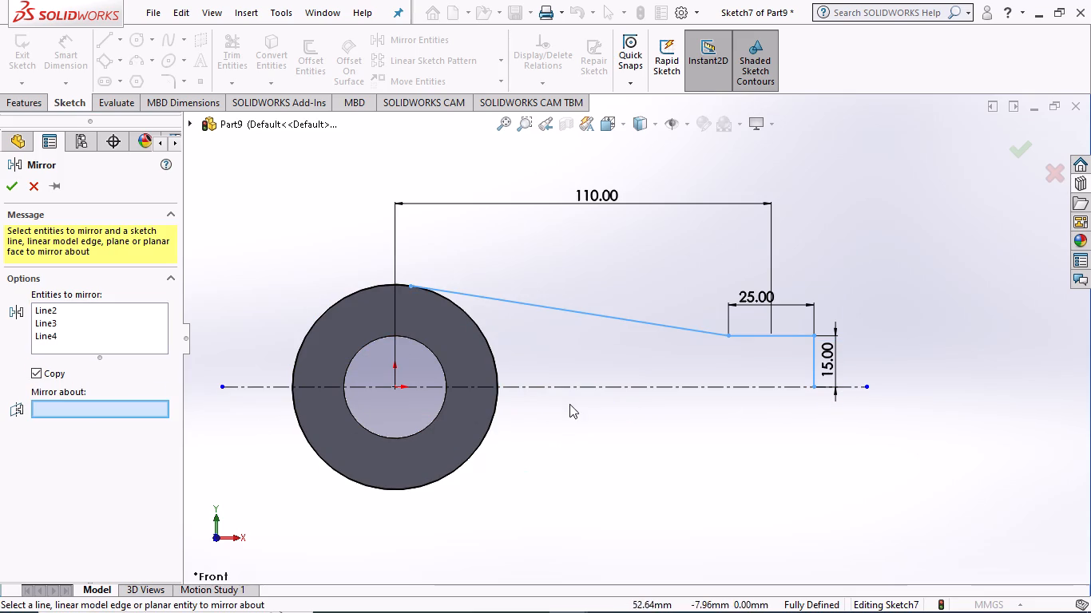
pyautogui.click(567, 387)
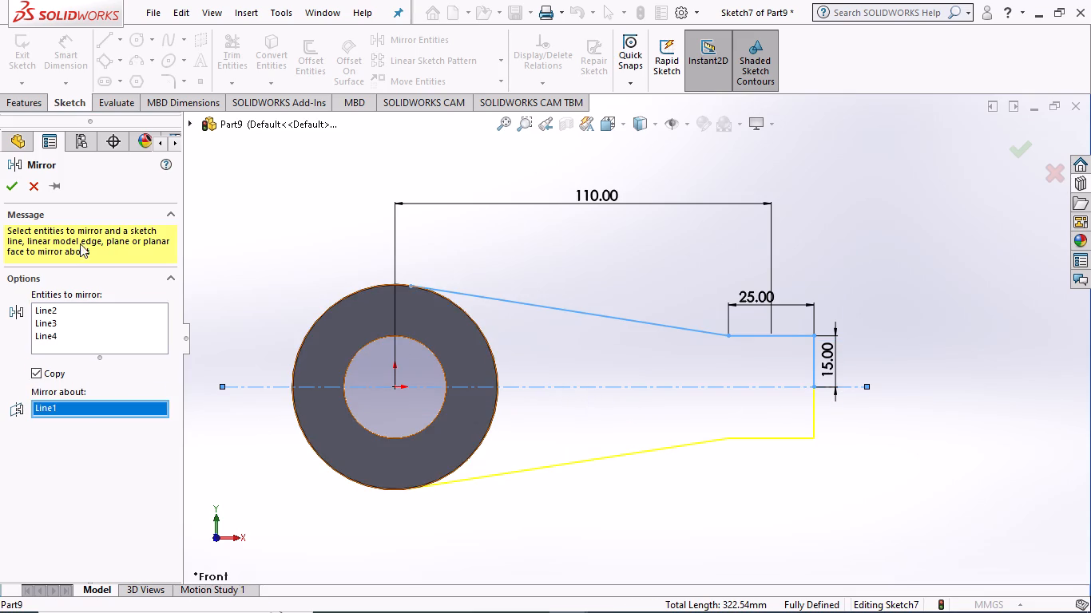
pyautogui.click(10, 184)
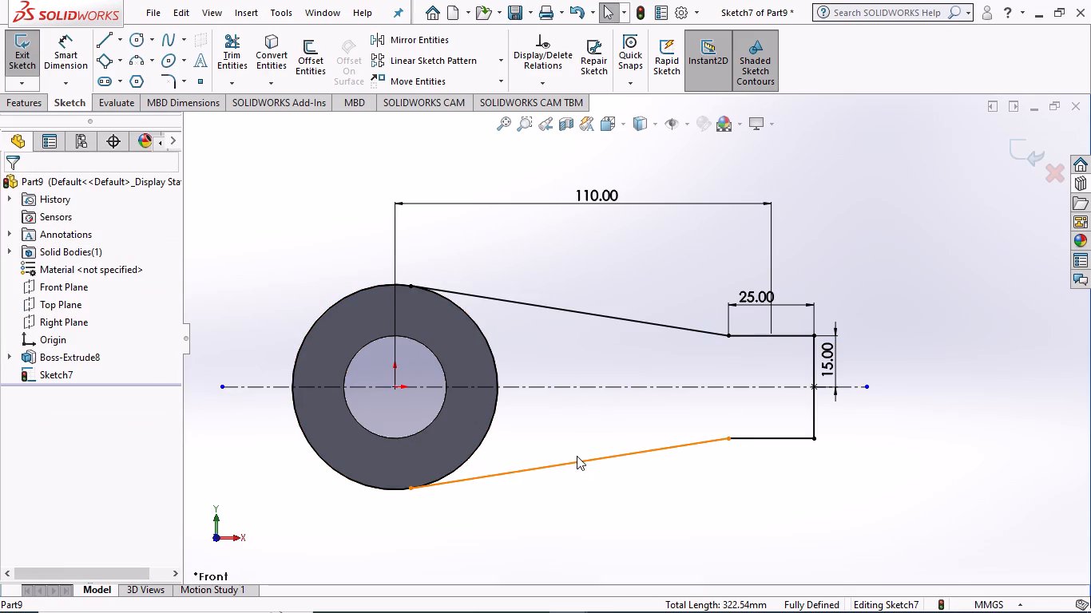
# Trim away the converted circle's far side, leaving only the arc facing the arm between the two tangent points.
pyautogui.click(237, 53)
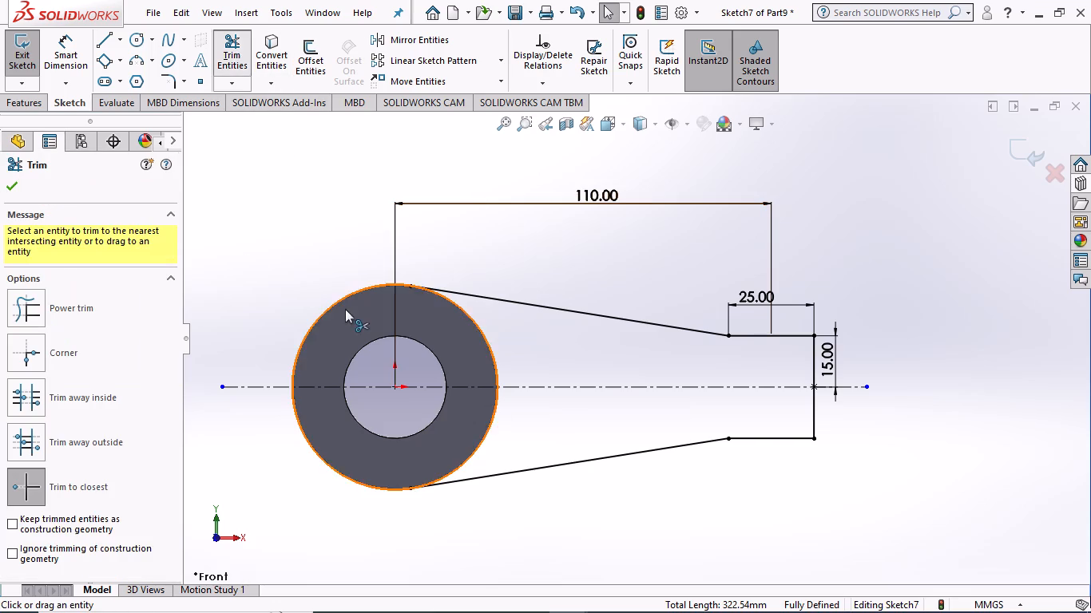
pyautogui.click(343, 296)
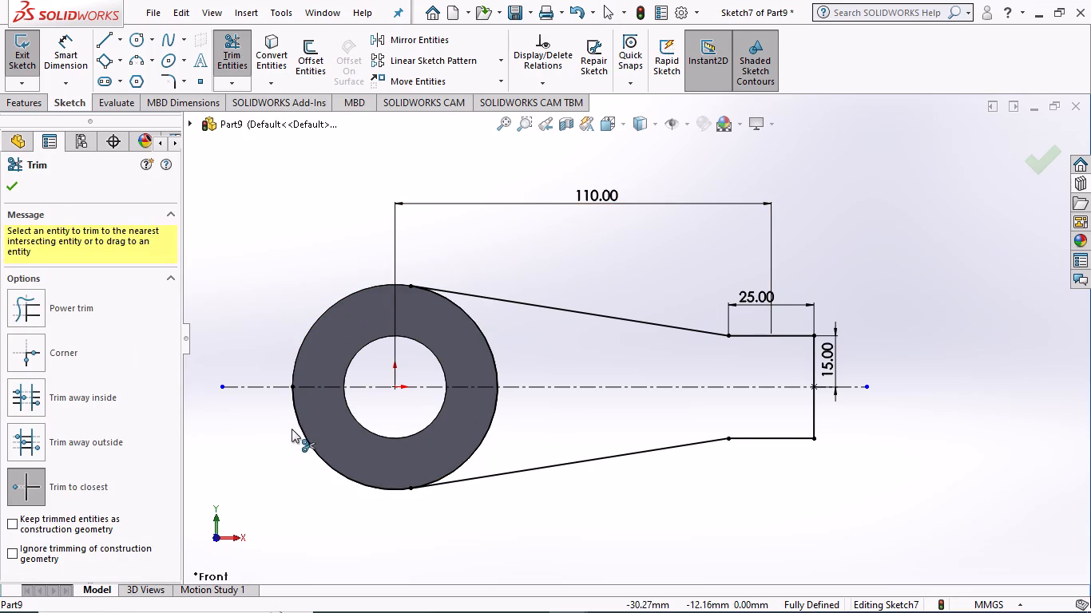
pyautogui.click(296, 415)
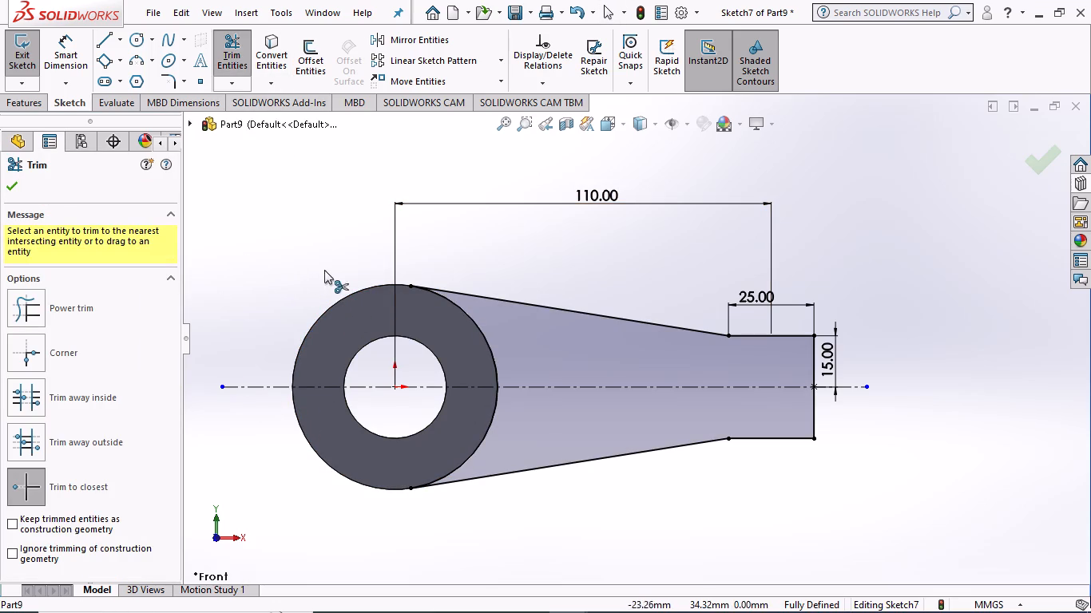
pyautogui.click(14, 188)
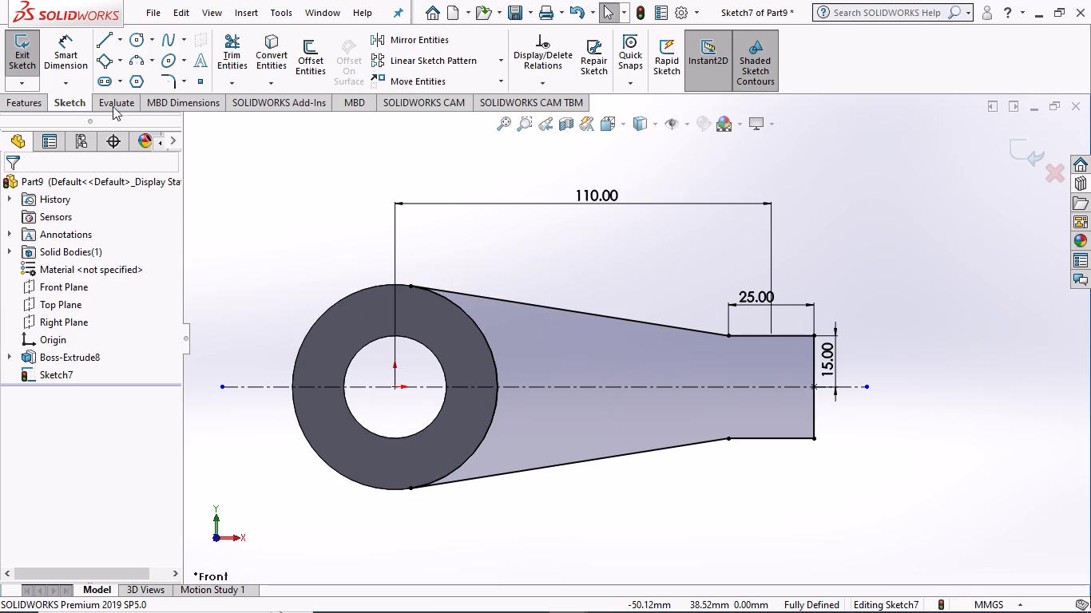
# Extrude the closed arm profile as a boss with the Mid Plane end condition and a depth of 10 mm, merged with the ring.
pyautogui.click(24, 100)
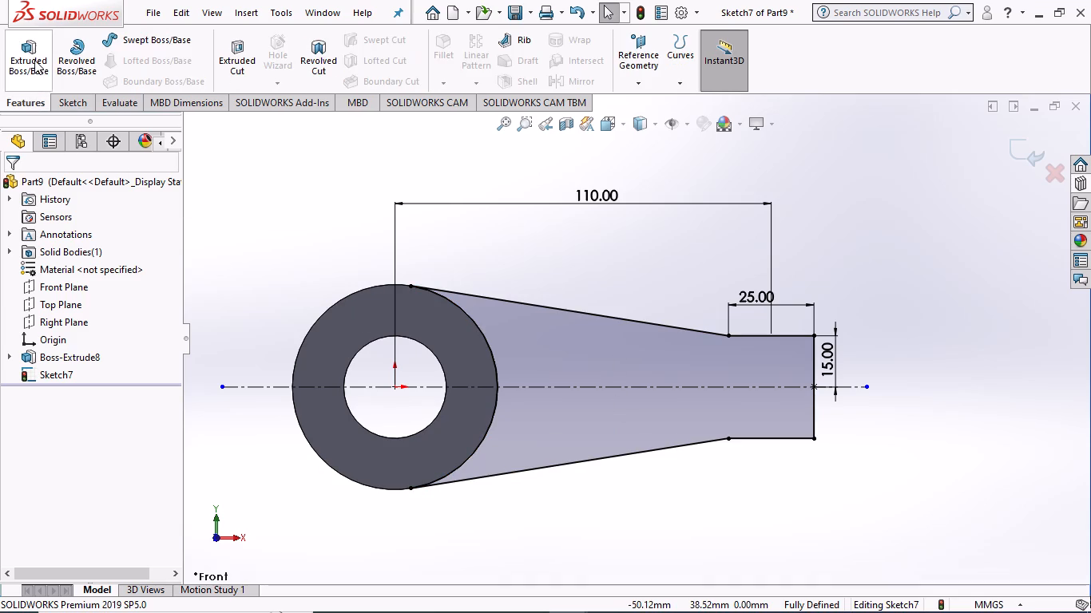
pyautogui.click(34, 60)
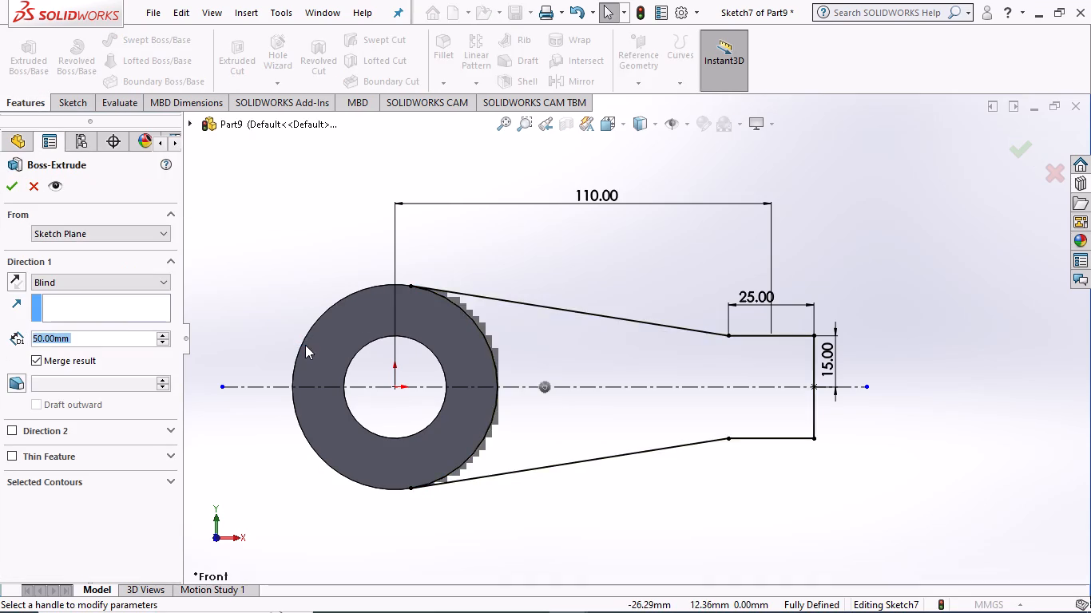
pyautogui.click(158, 278)
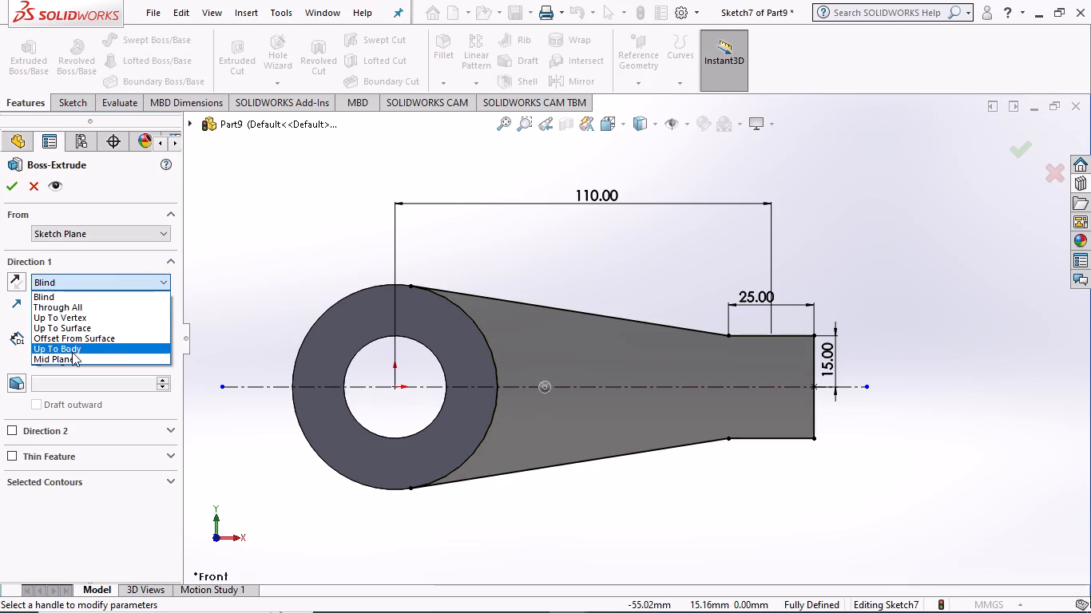
pyautogui.click(72, 358)
pyautogui.moveTo(752, 500); pyautogui.dragTo(742, 469, button='middle')
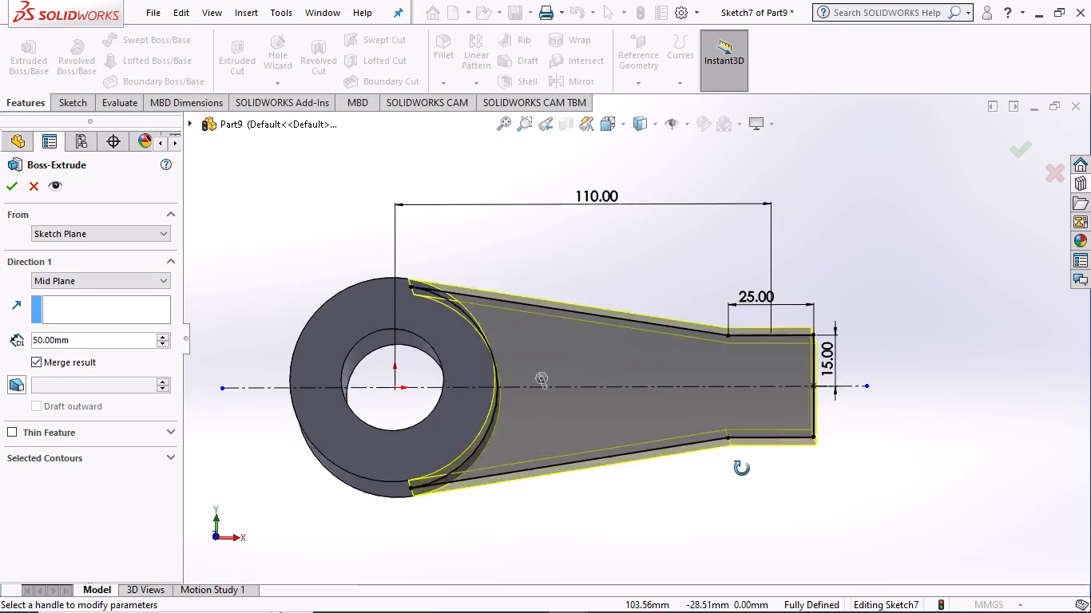
pyautogui.moveTo(742, 469); pyautogui.dragTo(646, 404, button='middle')
pyautogui.scroll(-2, 414, 307)
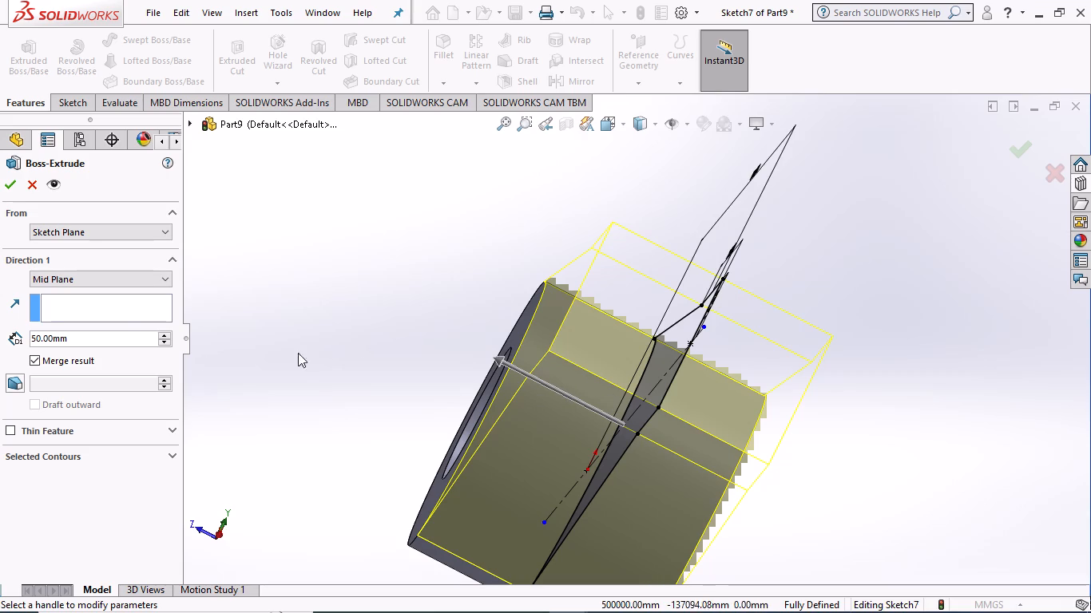
pyautogui.doubleClick(85, 333)
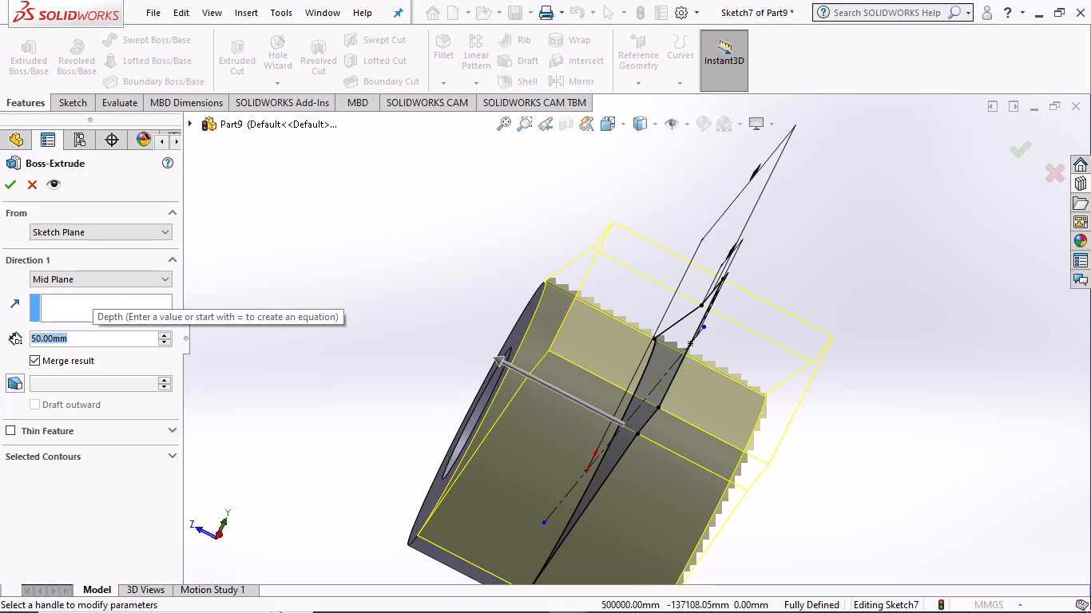
pyautogui.write('10')
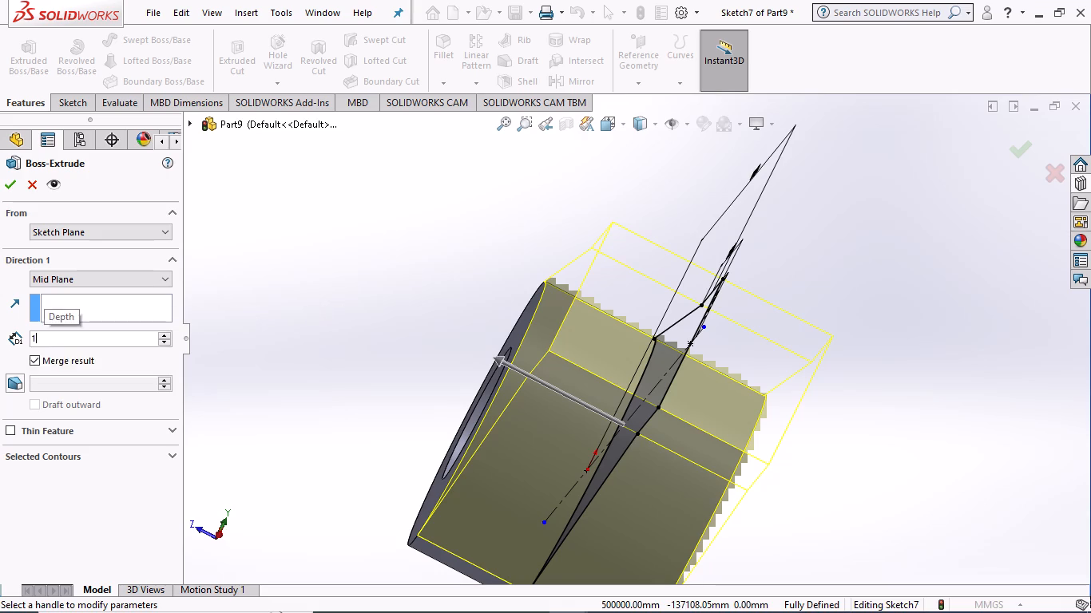
pyautogui.press('Return')
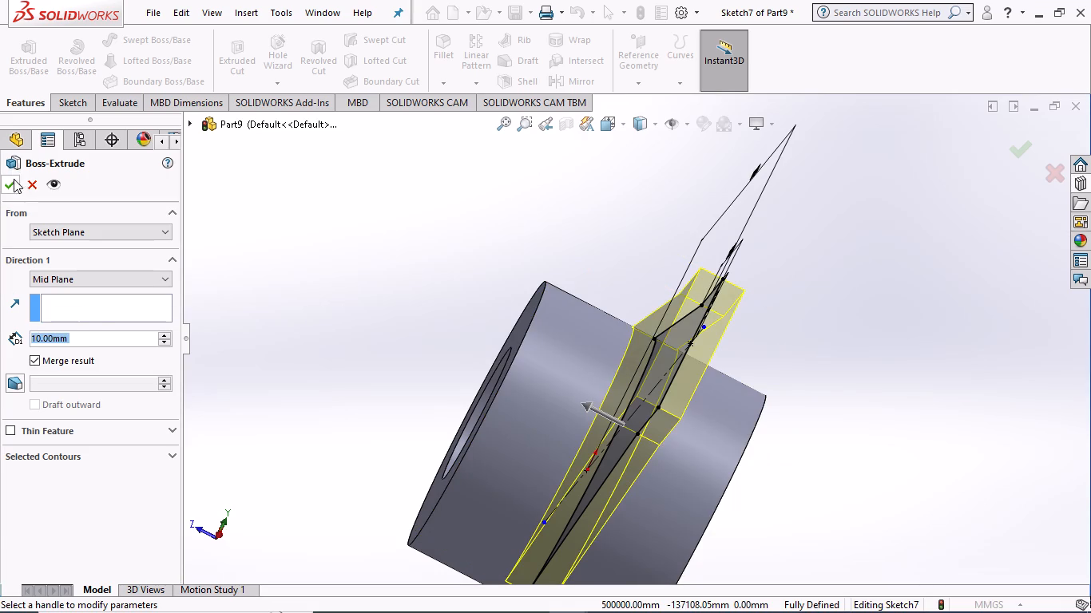
pyautogui.click(10, 184)
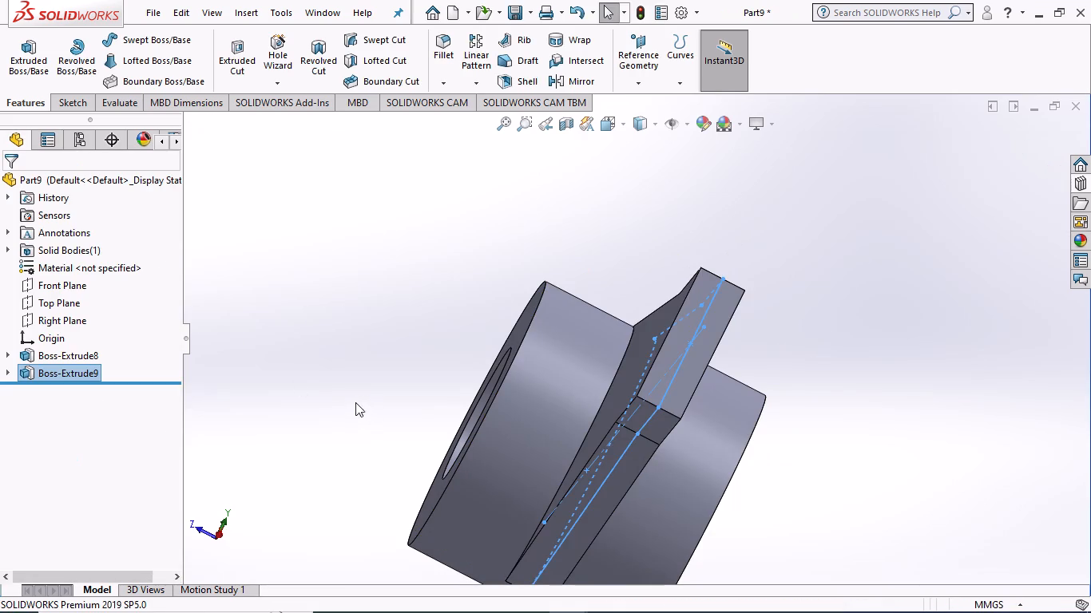
# Reopen the arm extrusion's definition to review its settings and close it without edits.
pyautogui.click(50, 372)
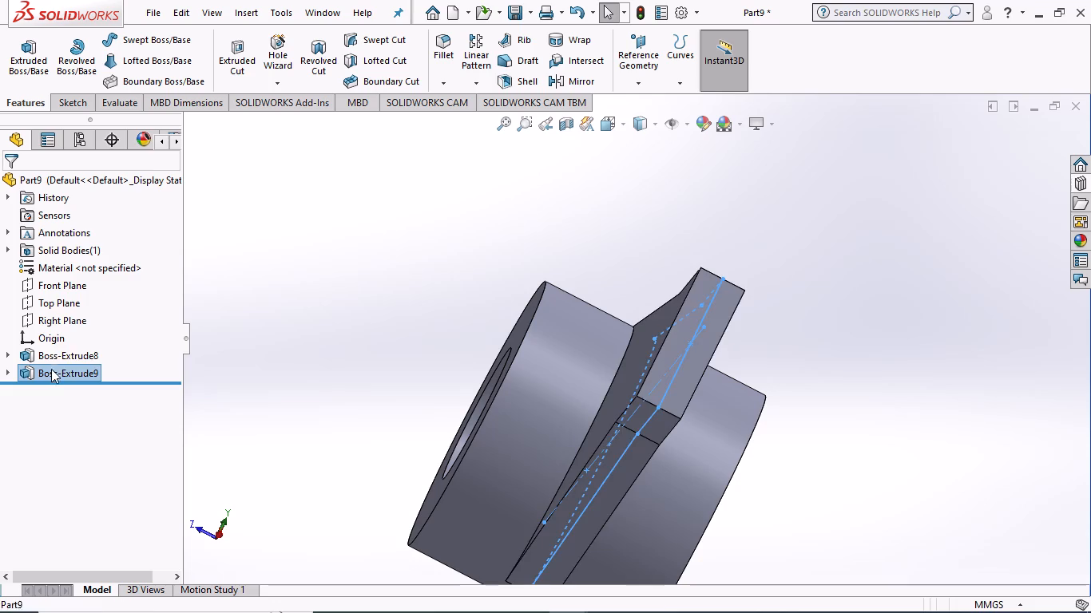
pyautogui.click(62, 326)
pyautogui.click(284, 348)
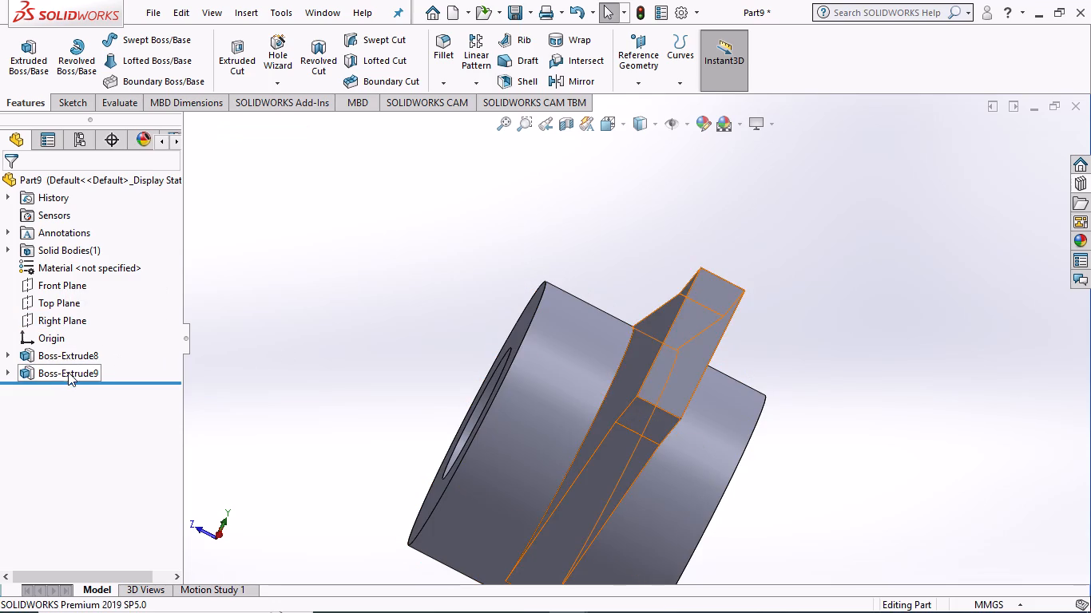
pyautogui.click(68, 373)
pyautogui.click(82, 327)
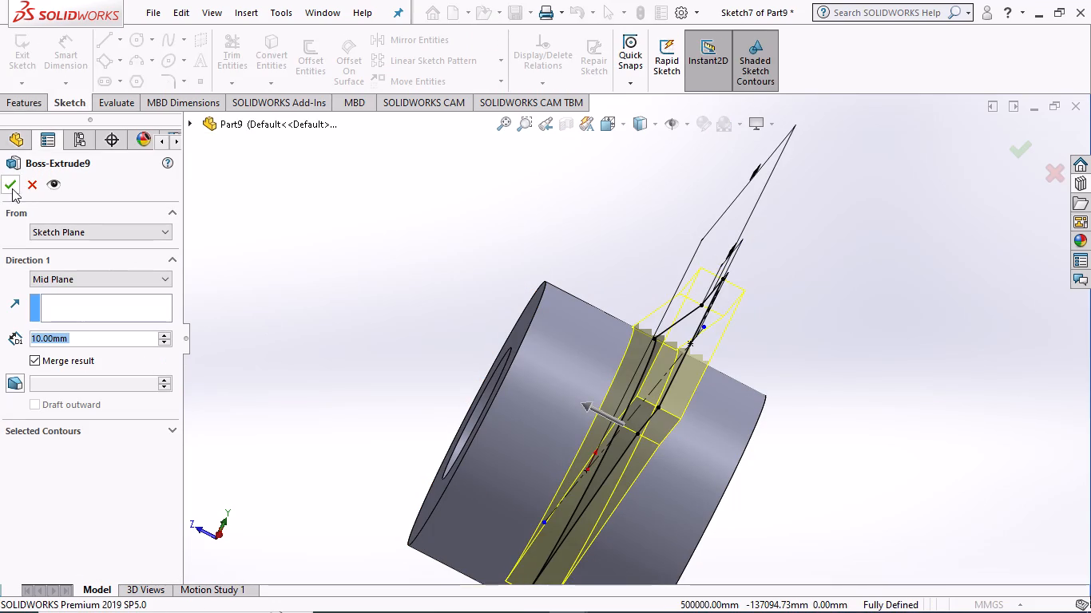
pyautogui.click(14, 184)
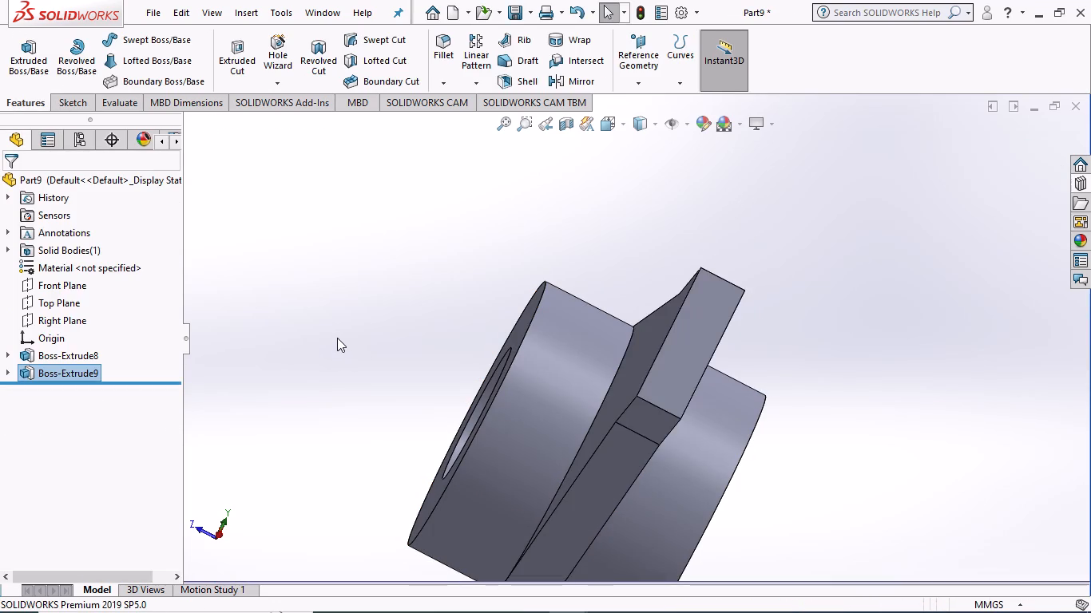
# Examine the ring and its extruded arm from several angles.
pyautogui.scroll(2, 337, 338)
pyautogui.moveTo(327, 346); pyautogui.dragTo(342, 421, button='middle')
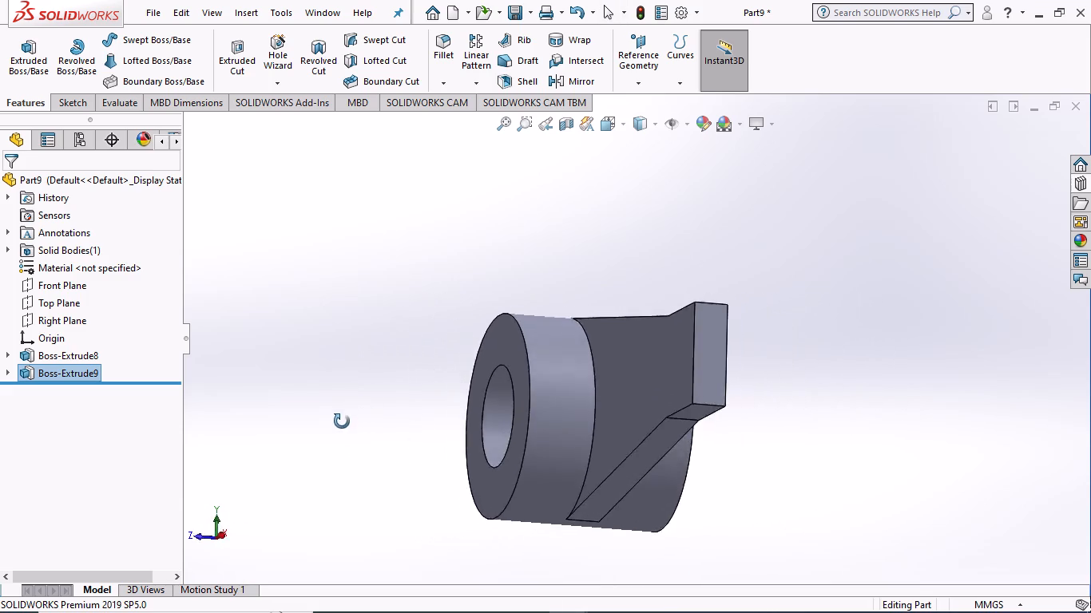
pyautogui.moveTo(342, 421); pyautogui.dragTo(437, 438, button='middle')
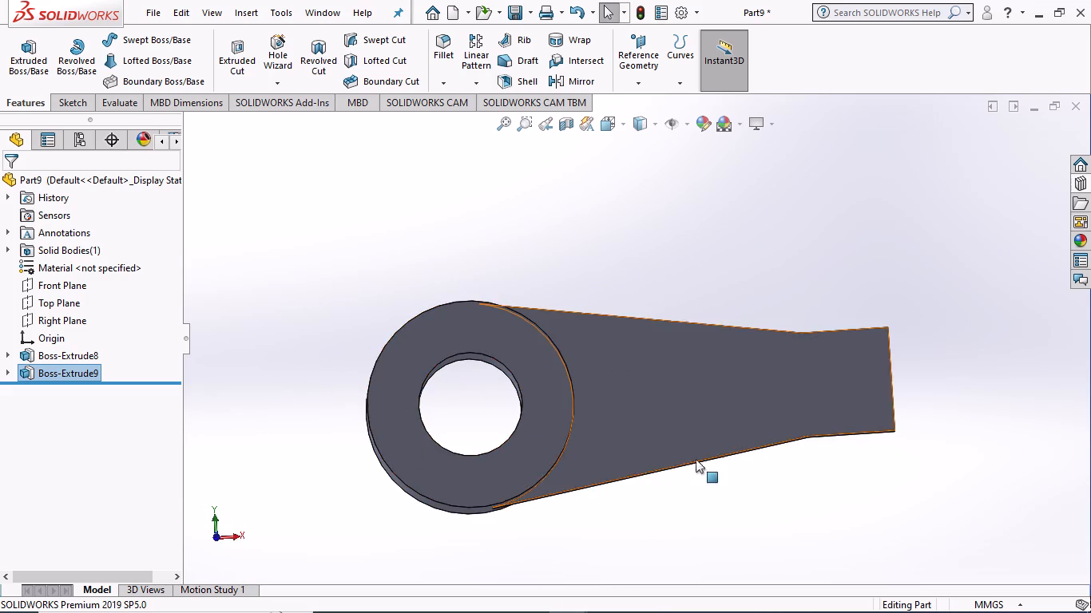
pyautogui.scroll(-2, 683, 482)
pyautogui.scroll(5, 678, 478)
pyautogui.moveTo(713, 481); pyautogui.dragTo(695, 428, button='middle')
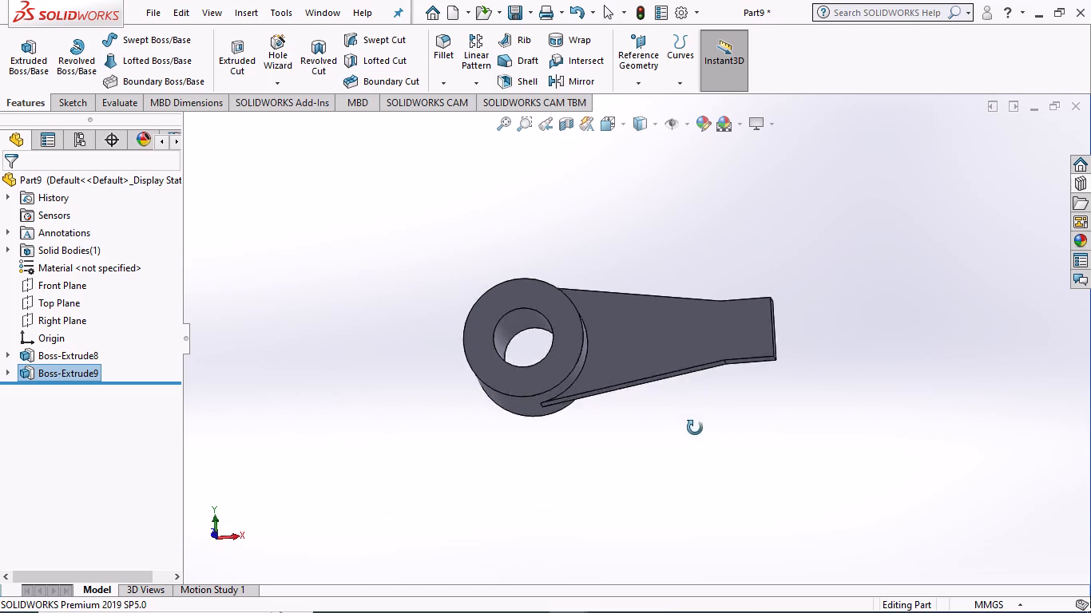
pyautogui.moveTo(695, 428); pyautogui.dragTo(683, 496, button='middle')
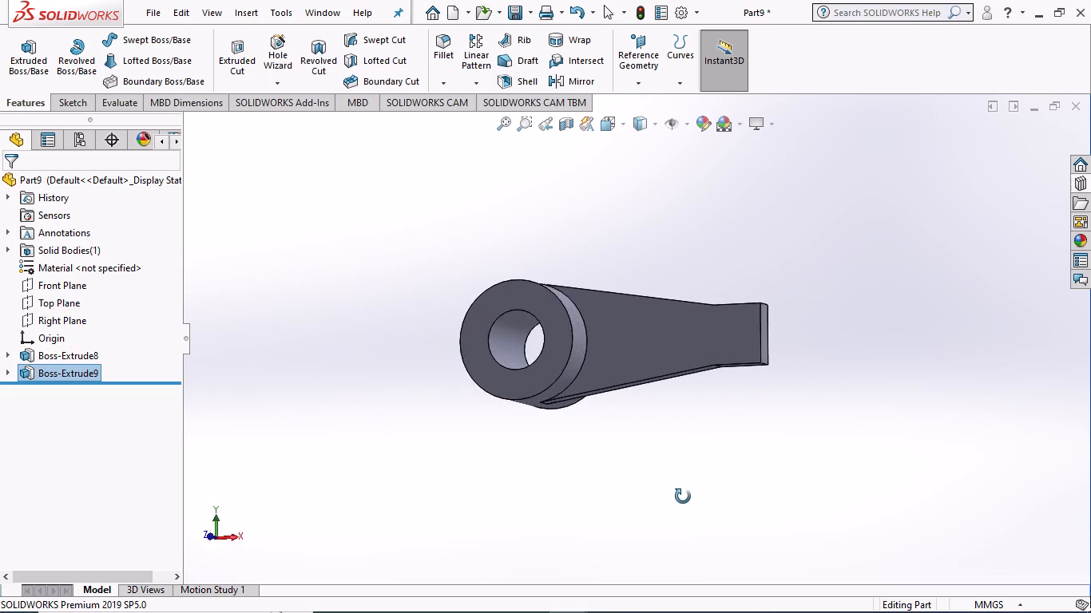
pyautogui.moveTo(683, 496); pyautogui.dragTo(661, 371, button='middle')
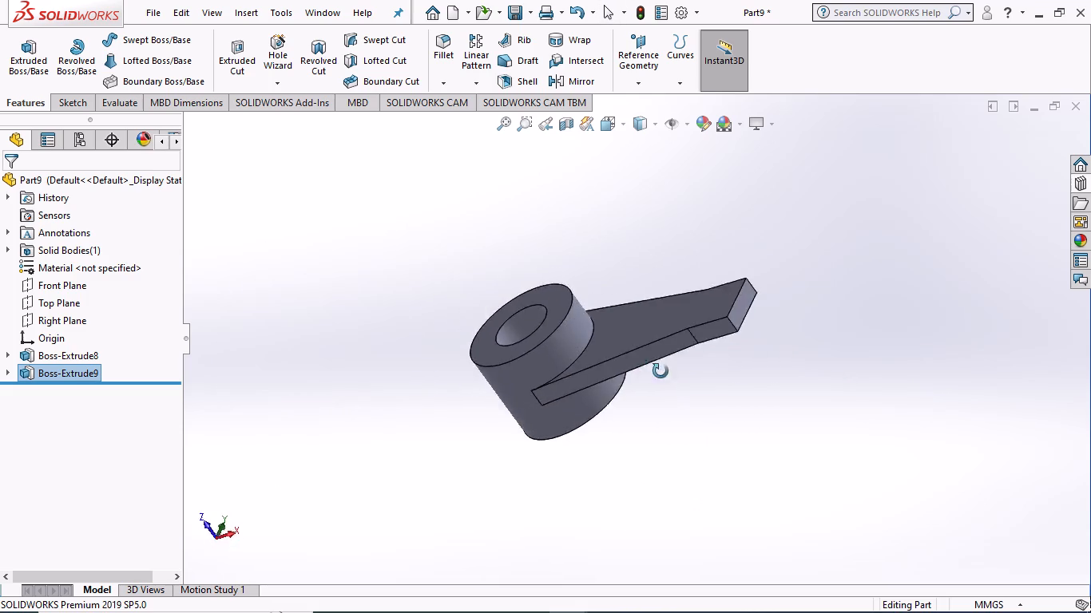
# Start a sketch on the flat side face at the arm's free end and orient the model to the Bottom view.
pyautogui.moveTo(661, 371); pyautogui.dragTo(723, 457, button='middle')
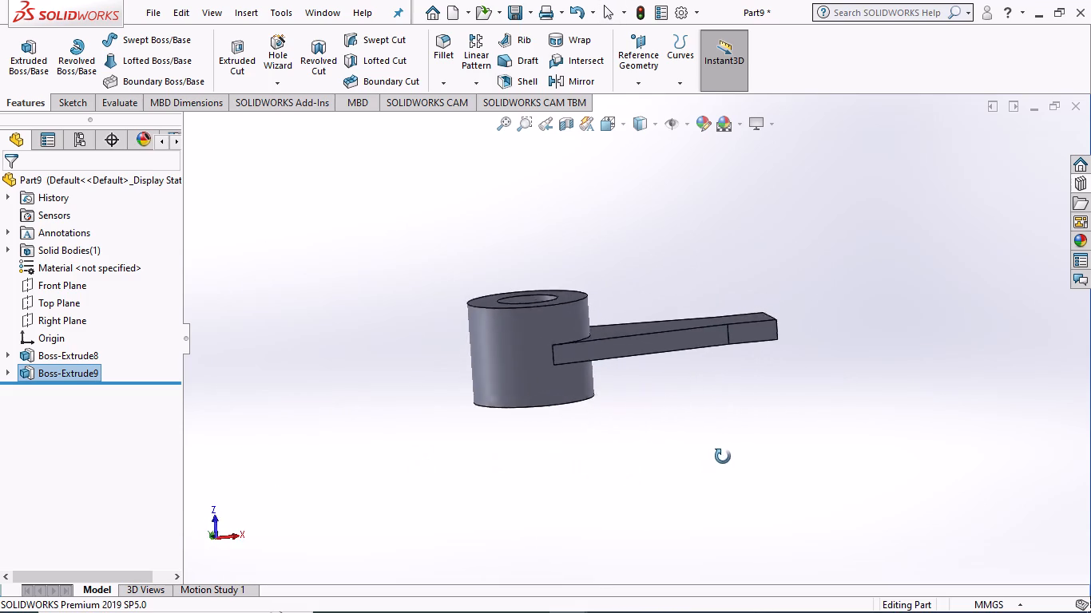
pyautogui.moveTo(723, 457); pyautogui.dragTo(700, 452, button='middle')
pyautogui.scroll(-1, 724, 456)
pyautogui.scroll(1, 700, 452)
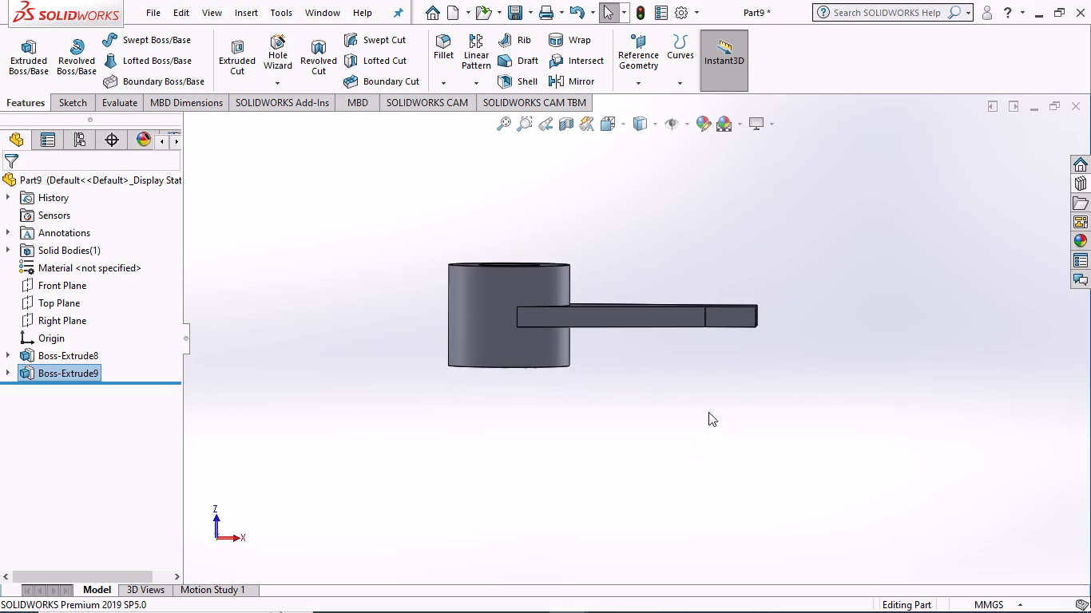
pyautogui.scroll(-4, 707, 298)
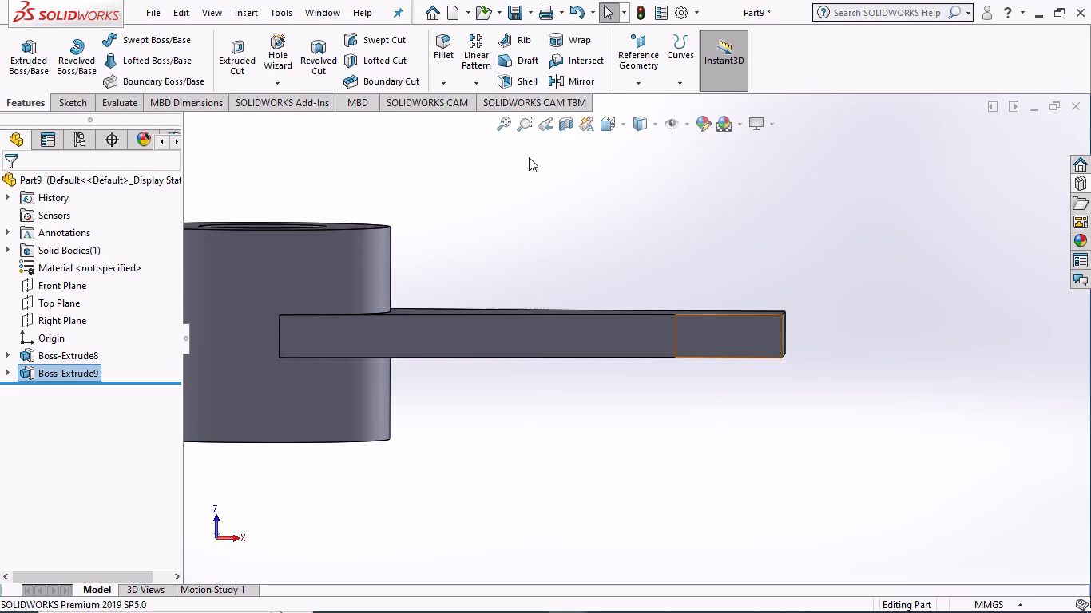
pyautogui.click(736, 342)
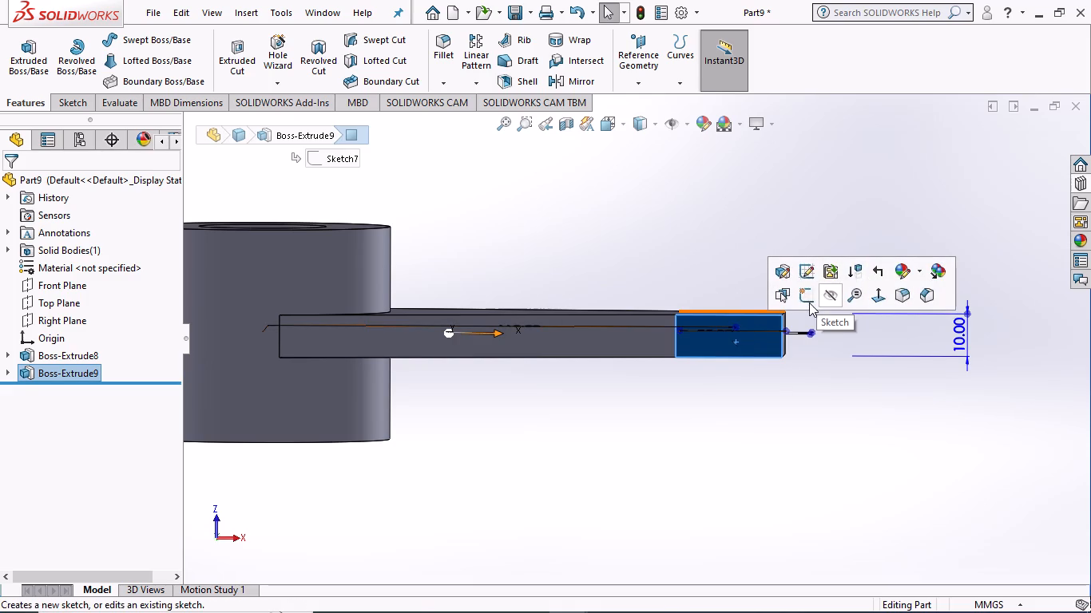
pyautogui.click(804, 298)
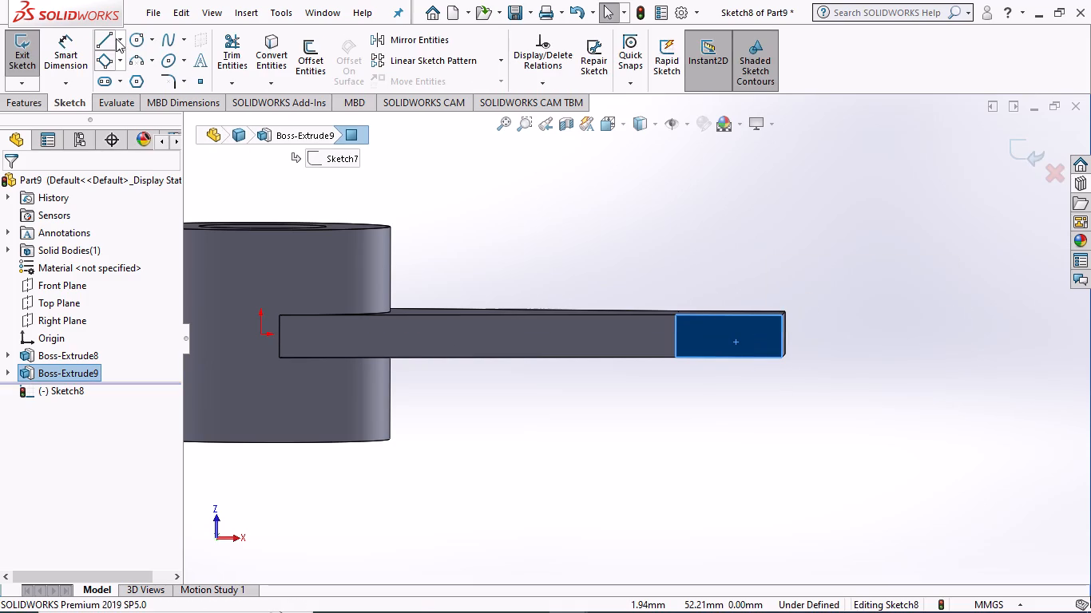
pyautogui.click(104, 38)
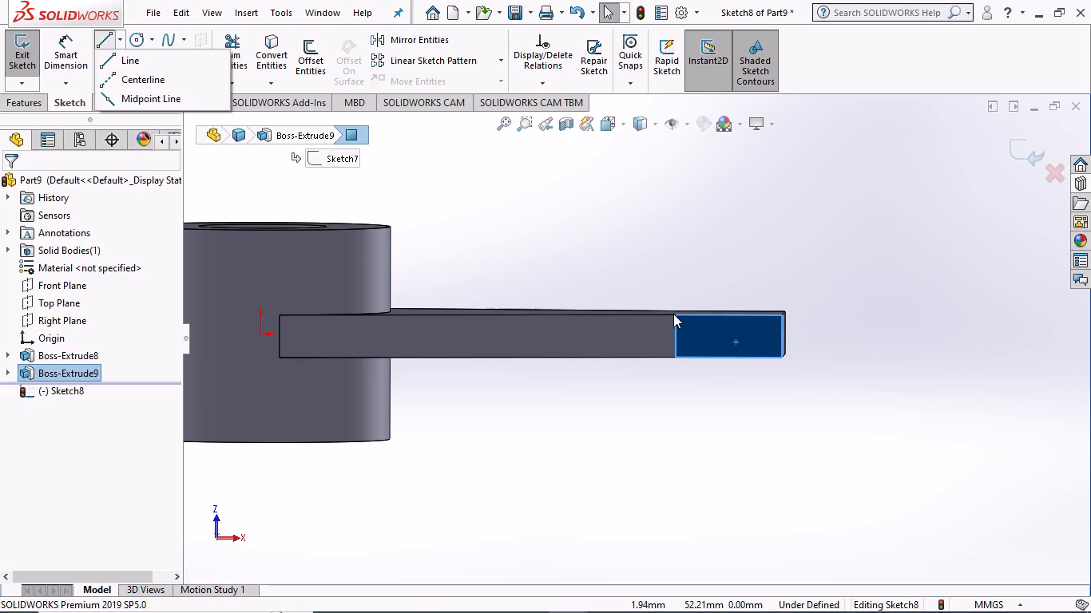
pyautogui.click(606, 122)
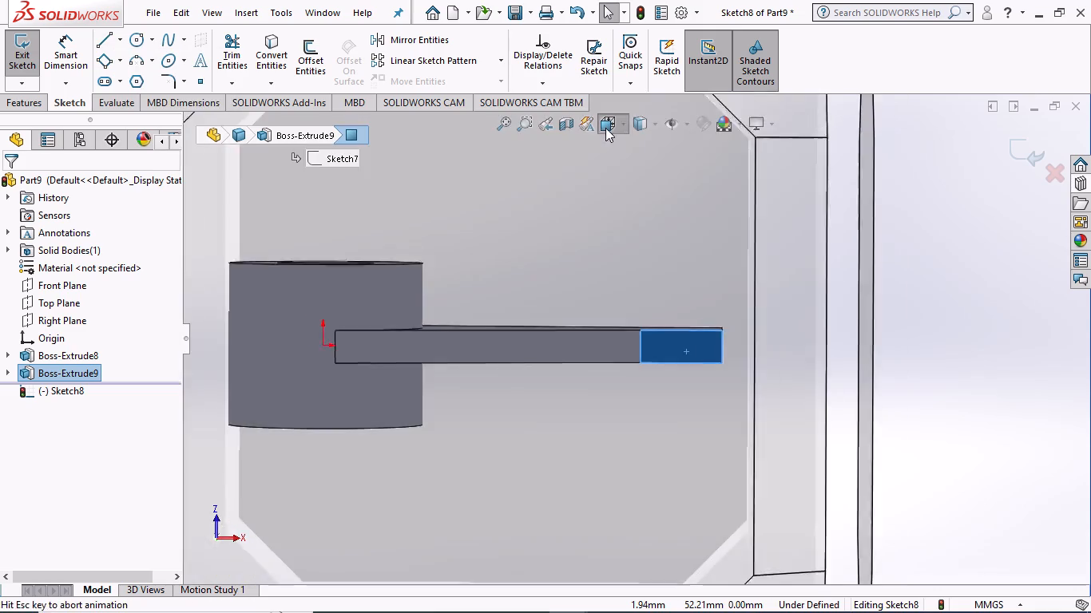
pyautogui.click(652, 188)
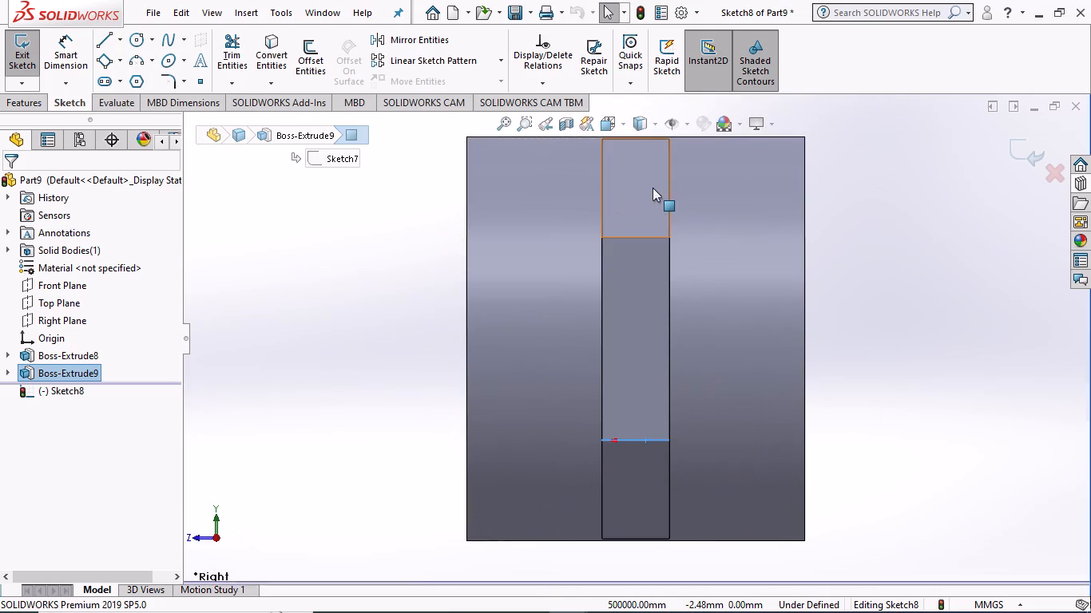
pyautogui.click(616, 122)
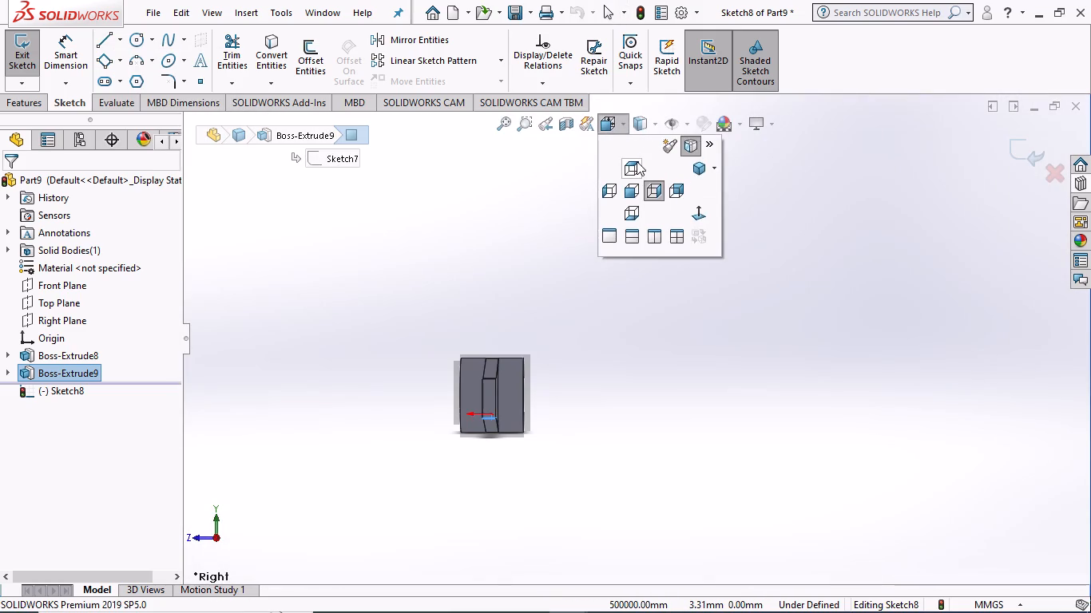
pyautogui.click(639, 167)
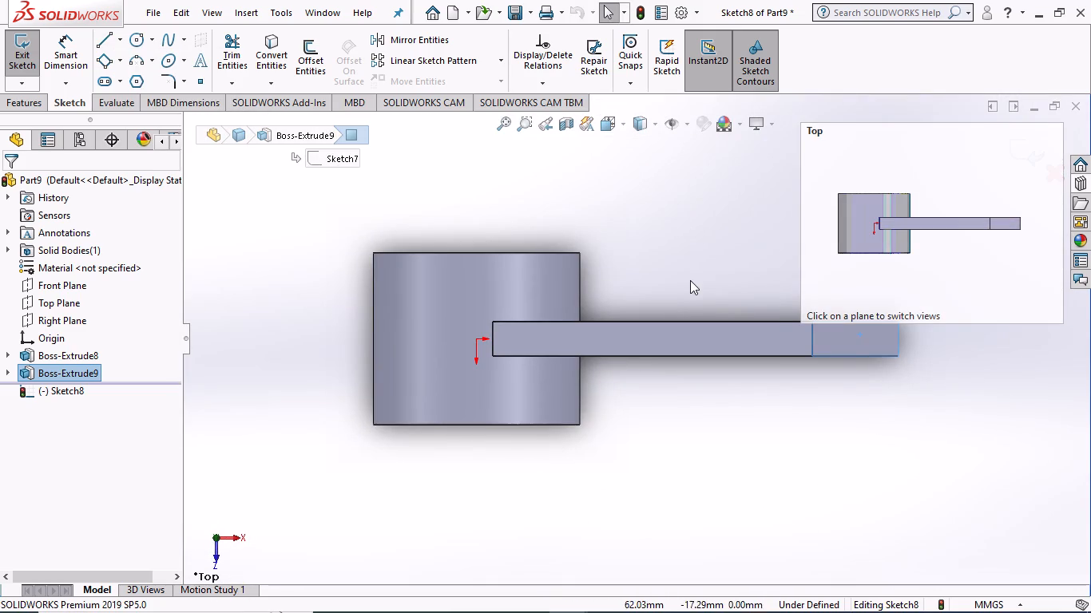
pyautogui.click(612, 121)
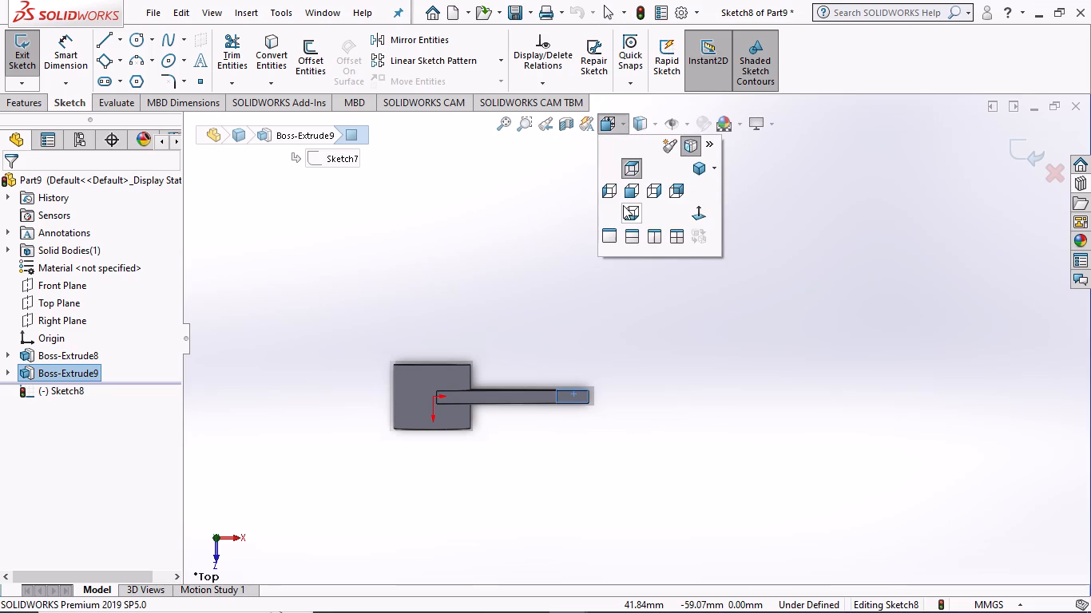
pyautogui.click(633, 217)
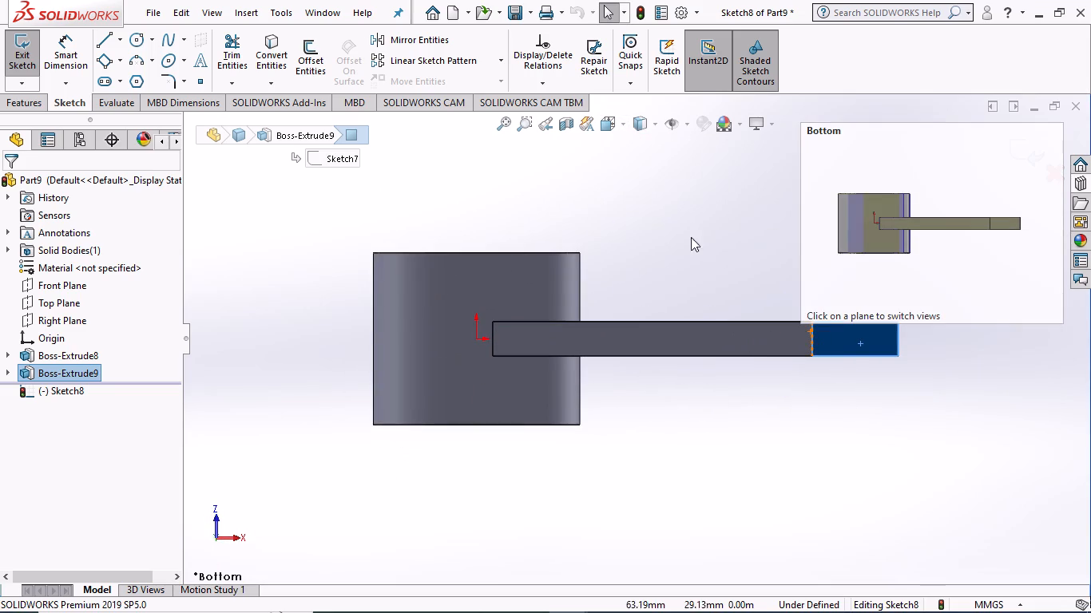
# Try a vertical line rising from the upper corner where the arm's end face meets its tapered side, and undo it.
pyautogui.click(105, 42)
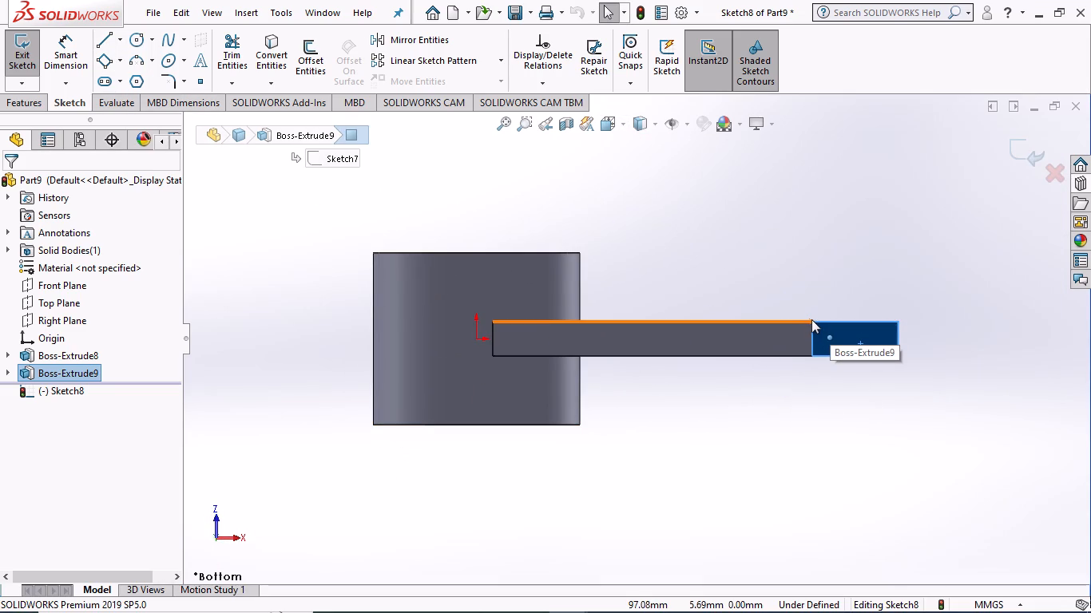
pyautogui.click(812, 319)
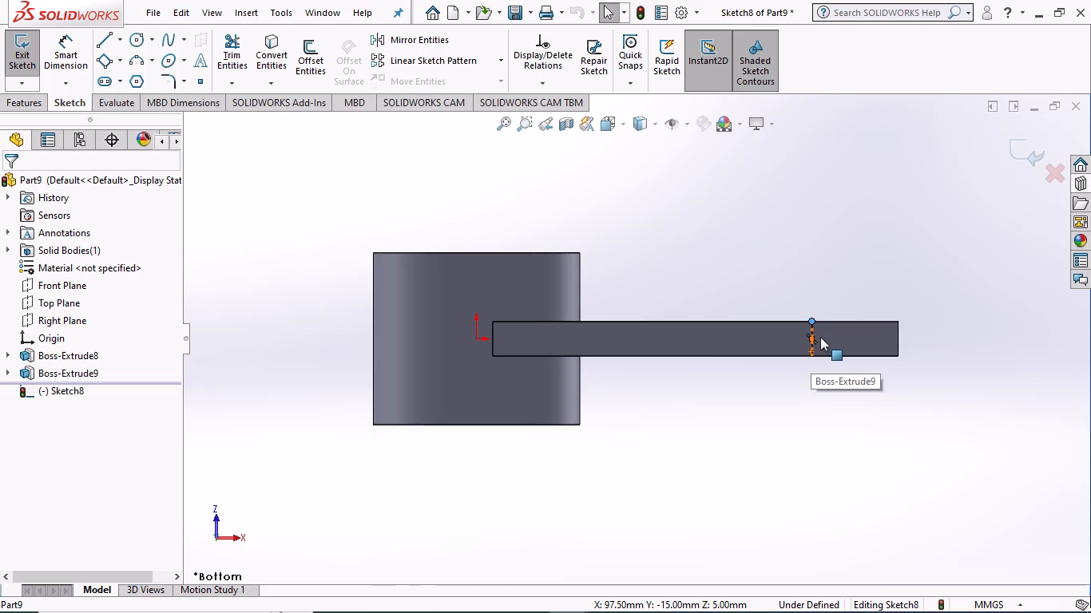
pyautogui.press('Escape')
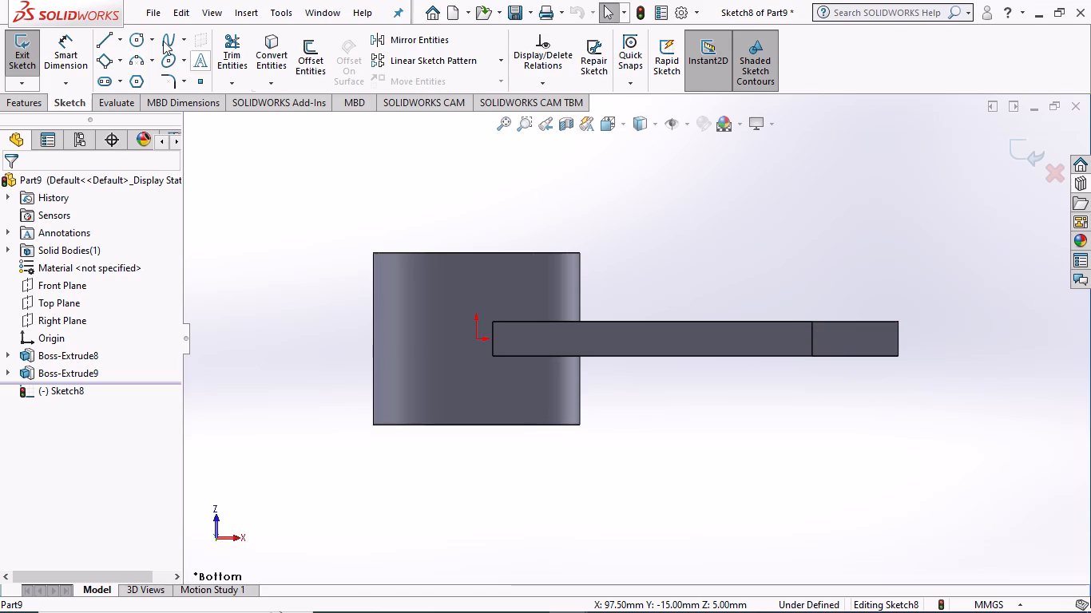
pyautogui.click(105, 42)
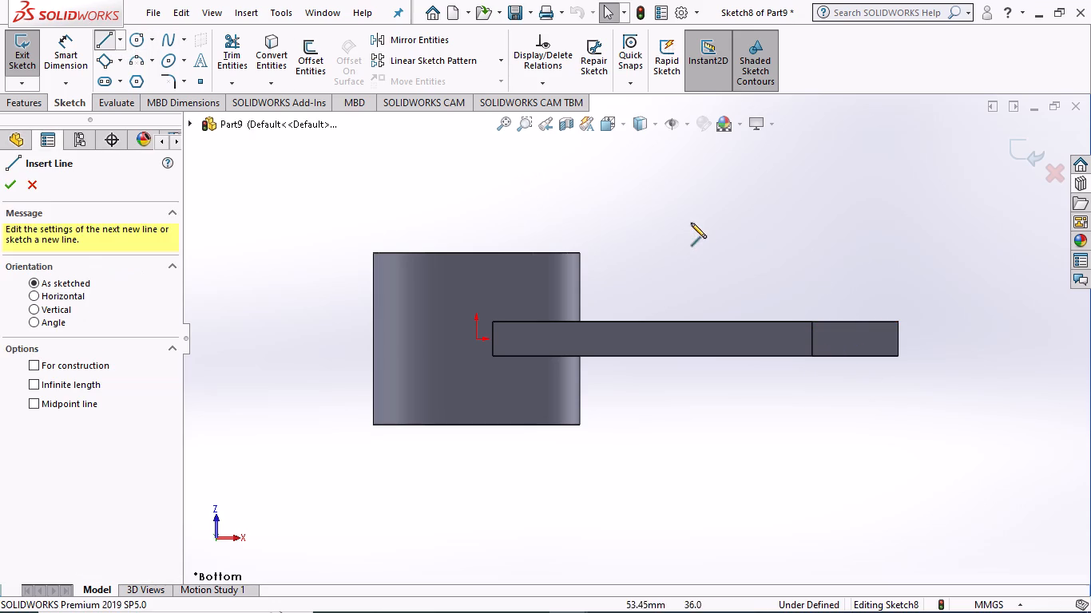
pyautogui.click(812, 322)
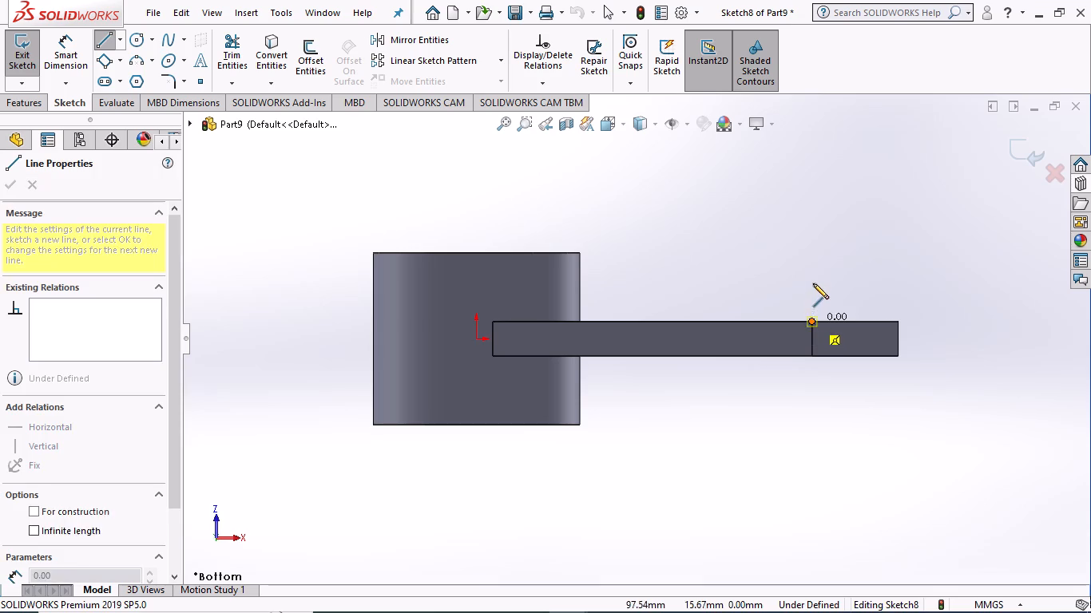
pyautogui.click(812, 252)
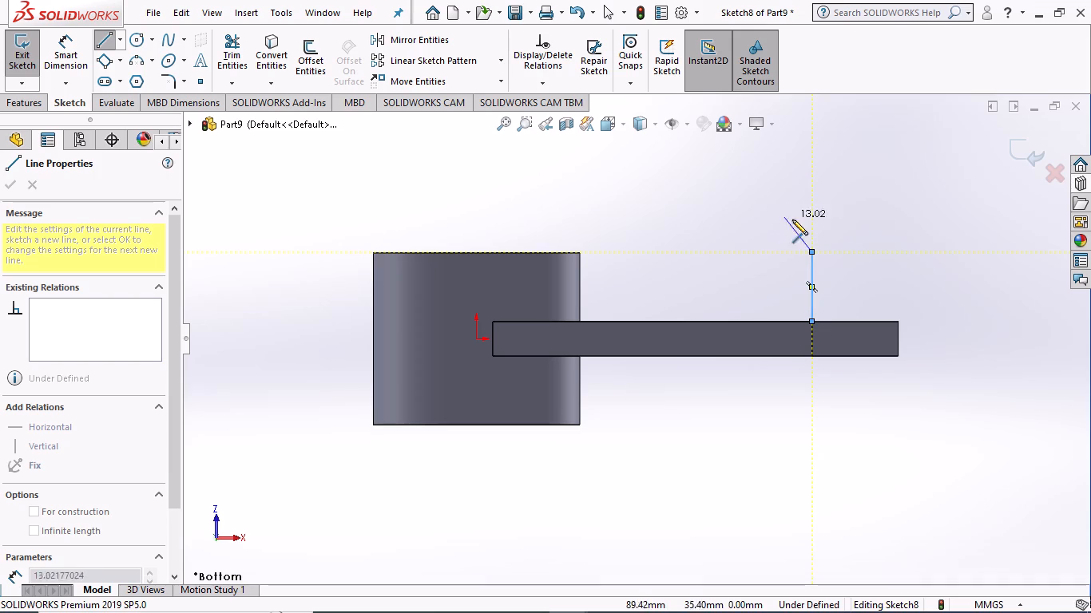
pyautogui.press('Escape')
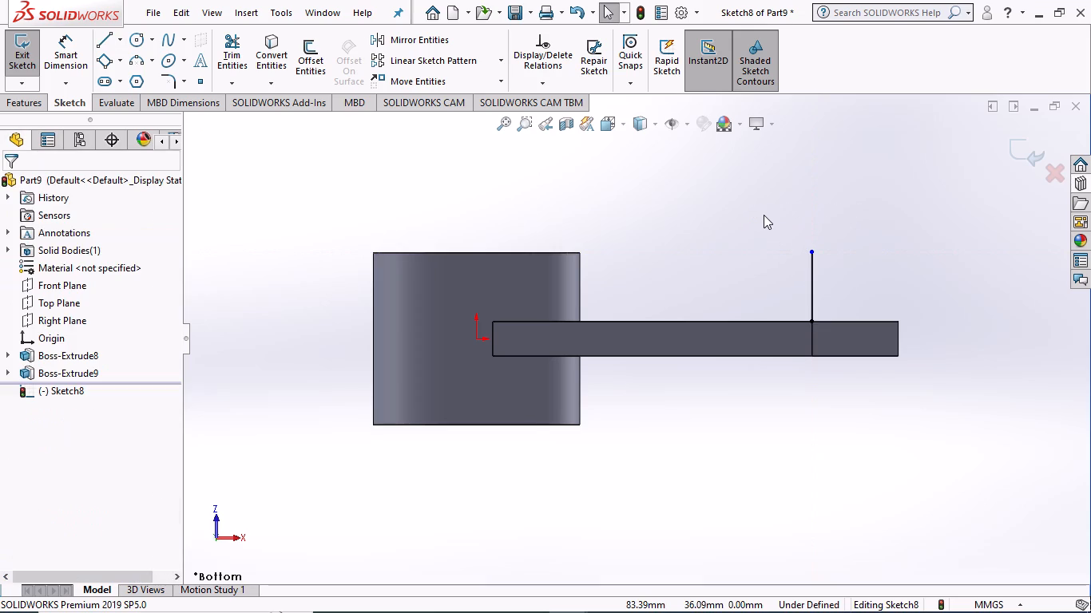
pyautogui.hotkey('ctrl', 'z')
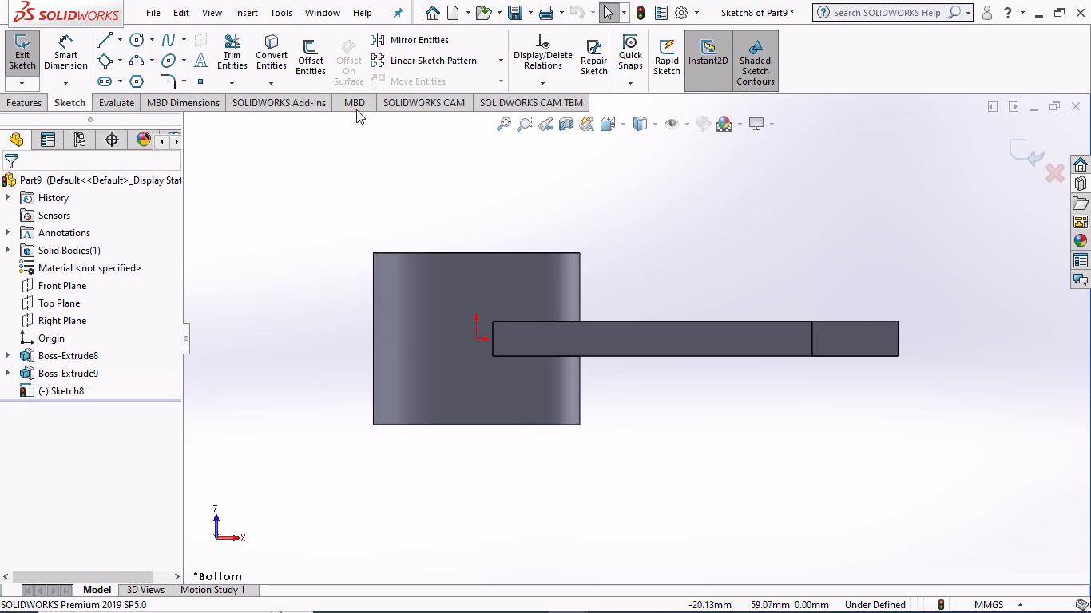
# Sketch a vertical centerline about 40 mm long crossing the arm's end face, about 110 mm from the origin.
pyautogui.click(119, 40)
pyautogui.click(128, 77)
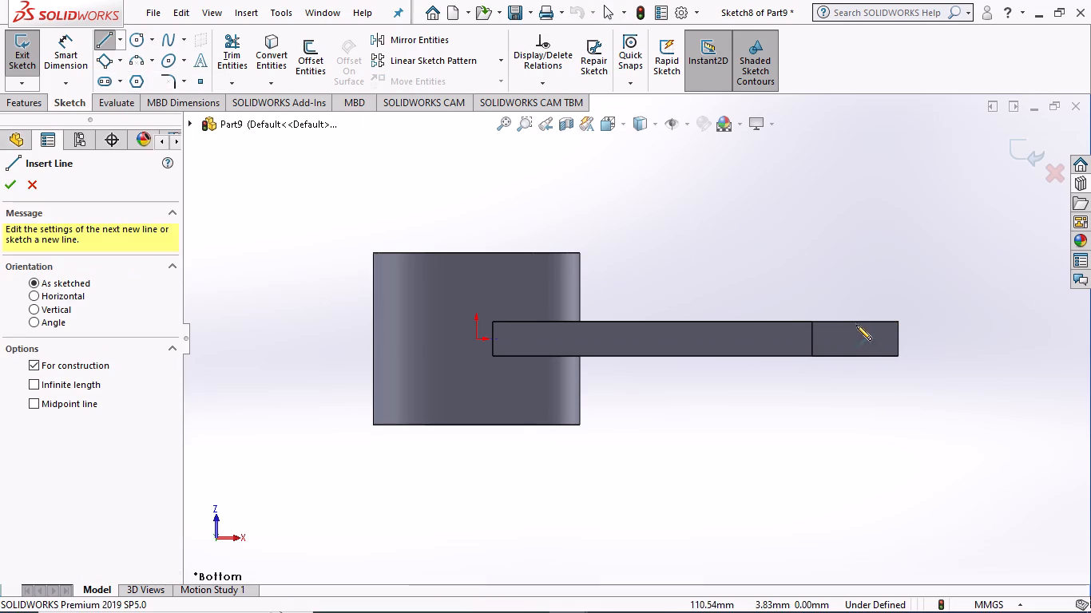
pyautogui.click(852, 261)
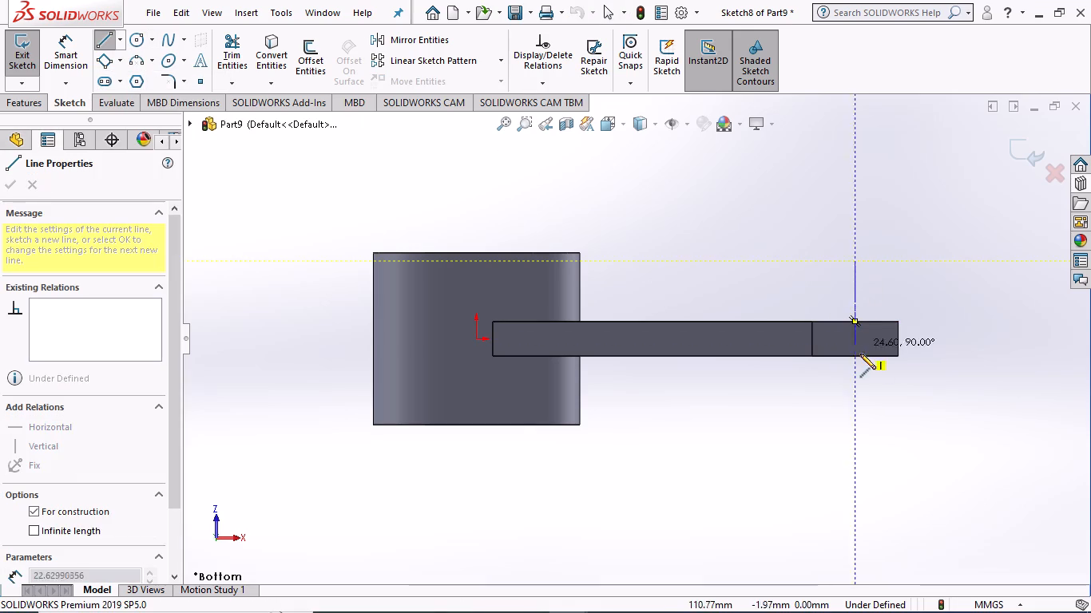
pyautogui.click(855, 397)
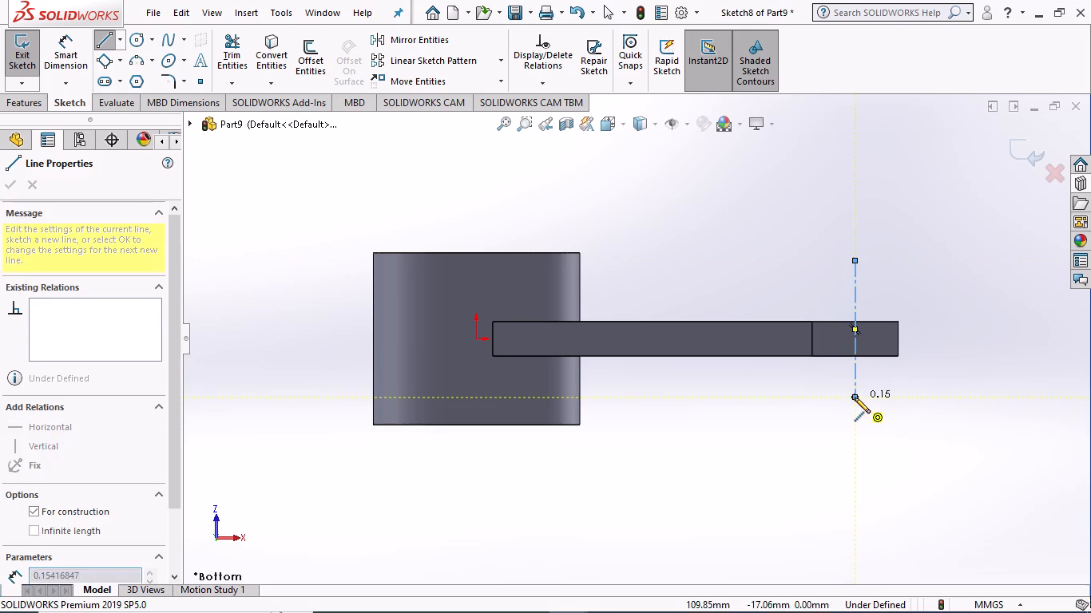
pyautogui.press('Escape')
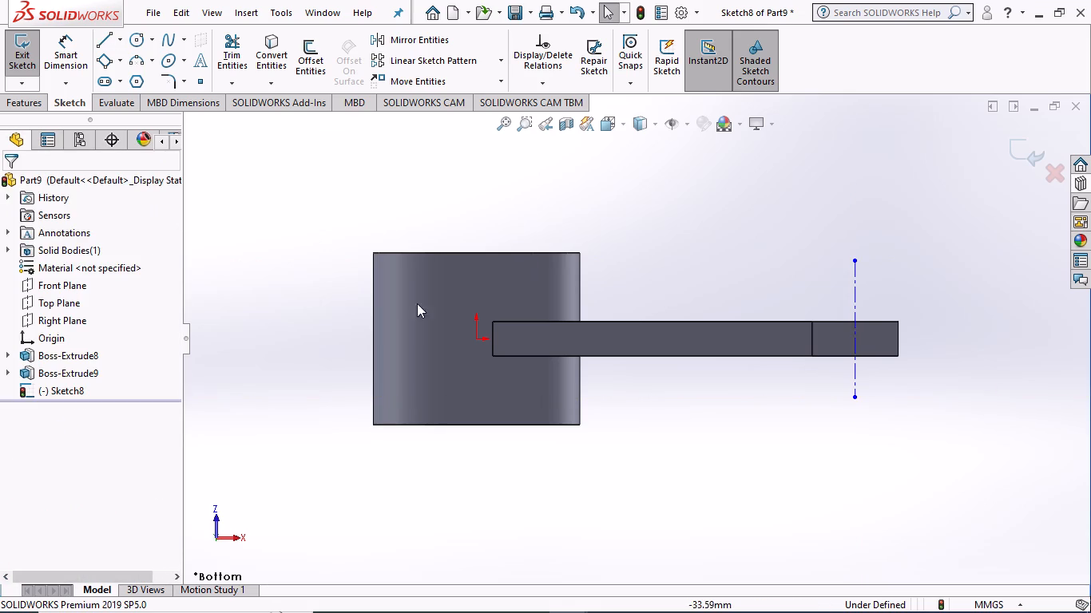
# Dimension the horizontal distance between the origin and the vertical centerline.
pyautogui.click(65, 61)
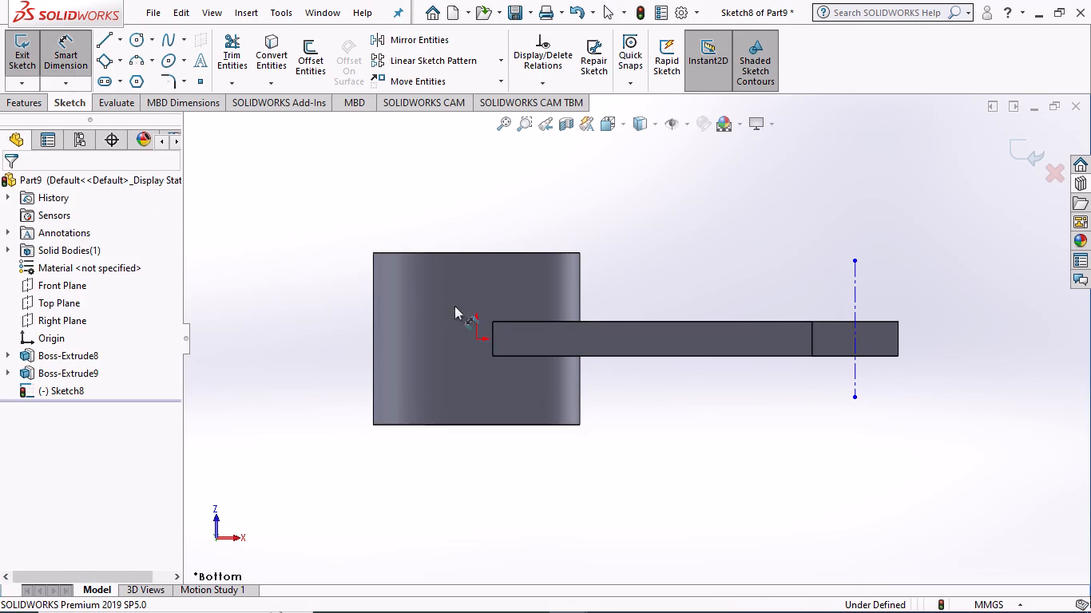
pyautogui.click(477, 338)
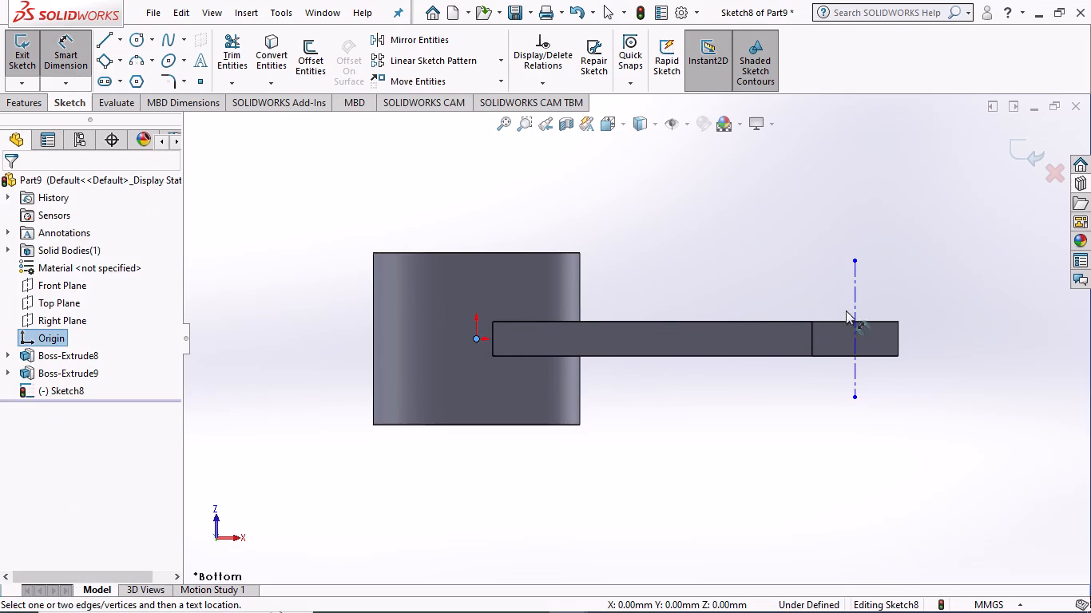
pyautogui.click(855, 302)
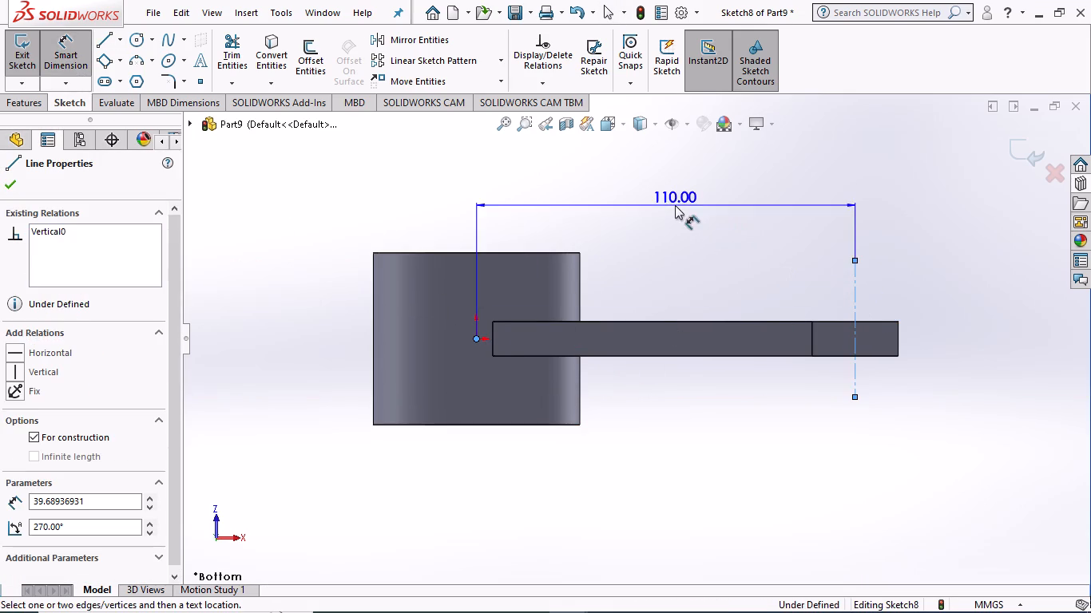
pyautogui.click(676, 172)
pyautogui.press('Escape')
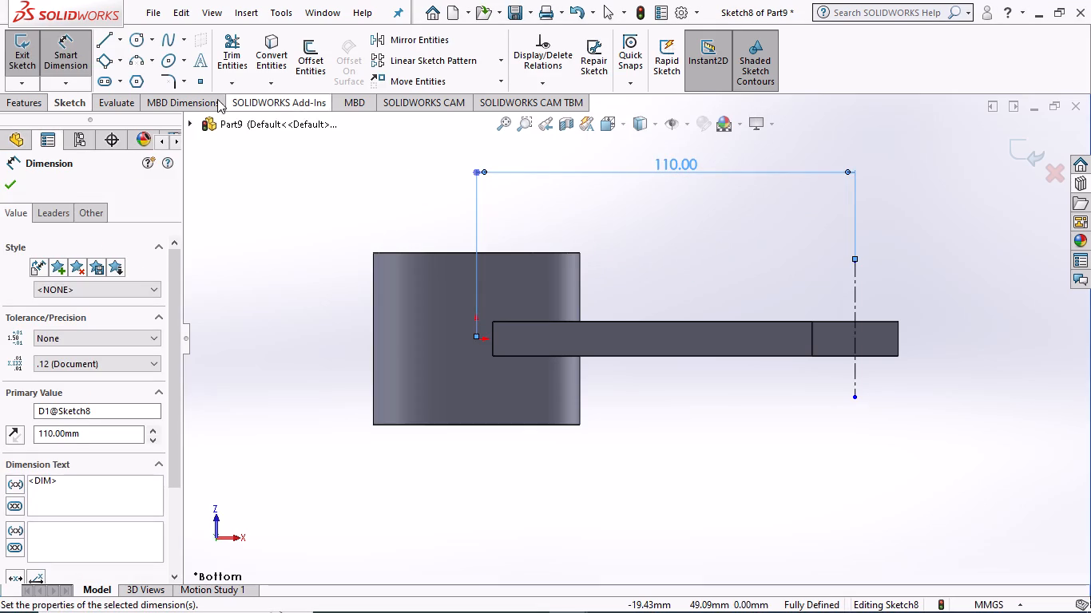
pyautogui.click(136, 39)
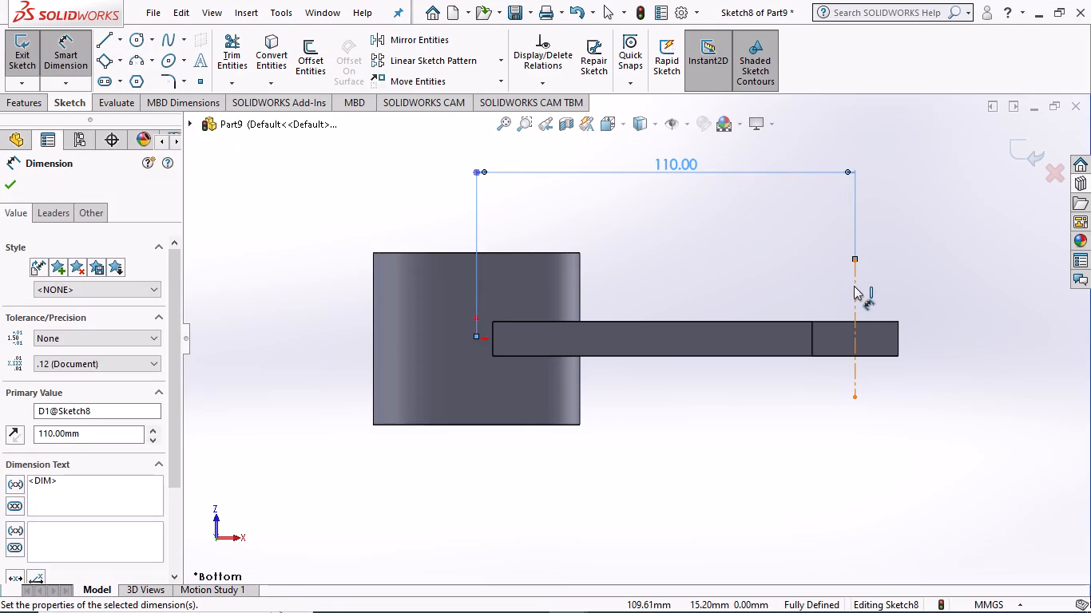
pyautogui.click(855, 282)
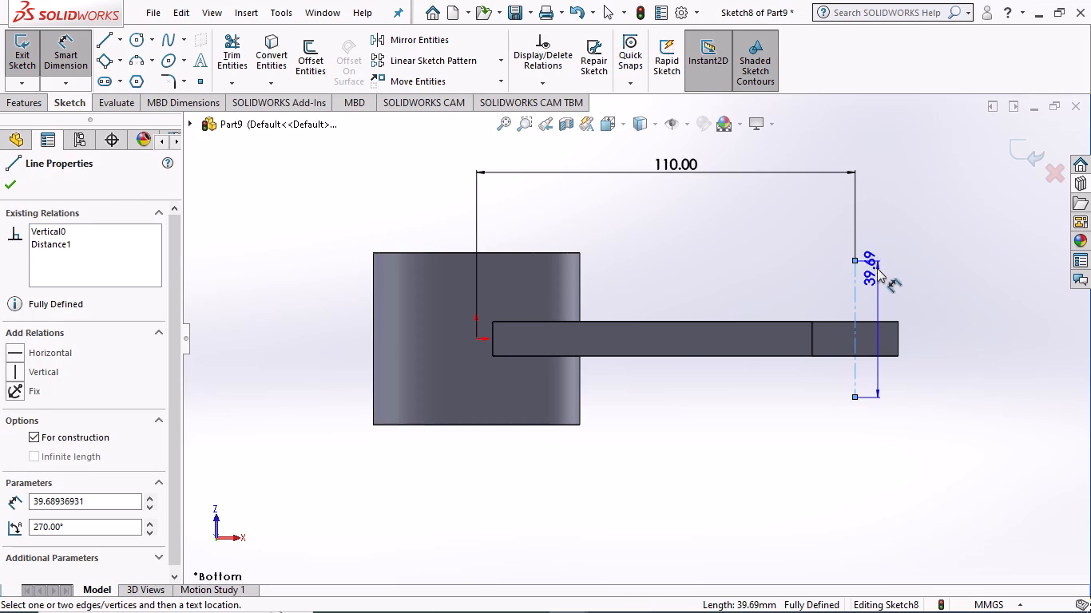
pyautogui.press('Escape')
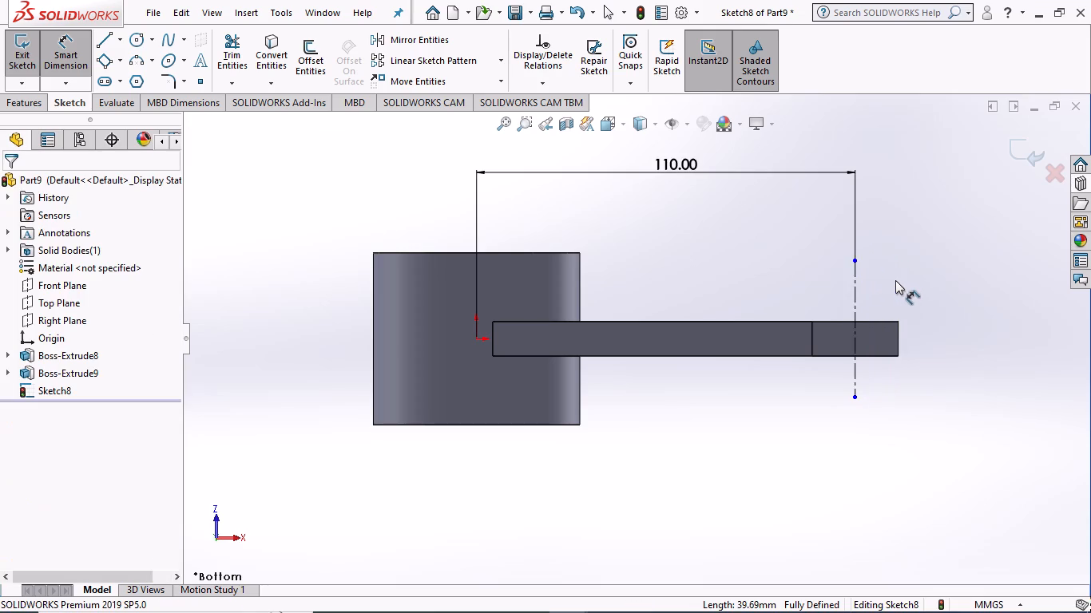
# Sketch two concentric circles centred on the centerline about 17 mm above the origin, the outer one reaching the arm's upper edge.
pyautogui.click(132, 42)
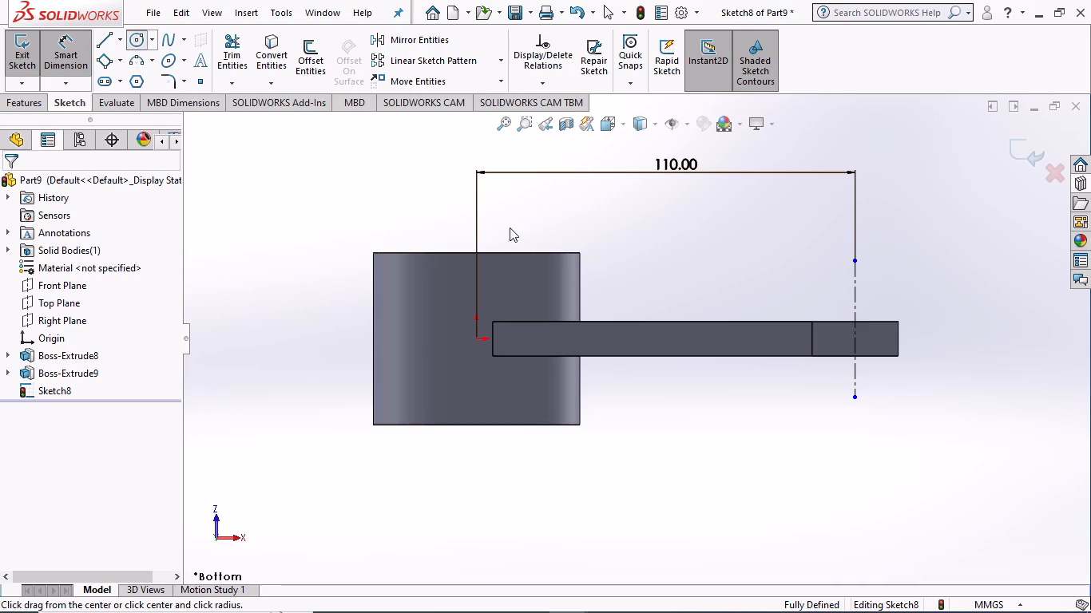
pyautogui.click(854, 279)
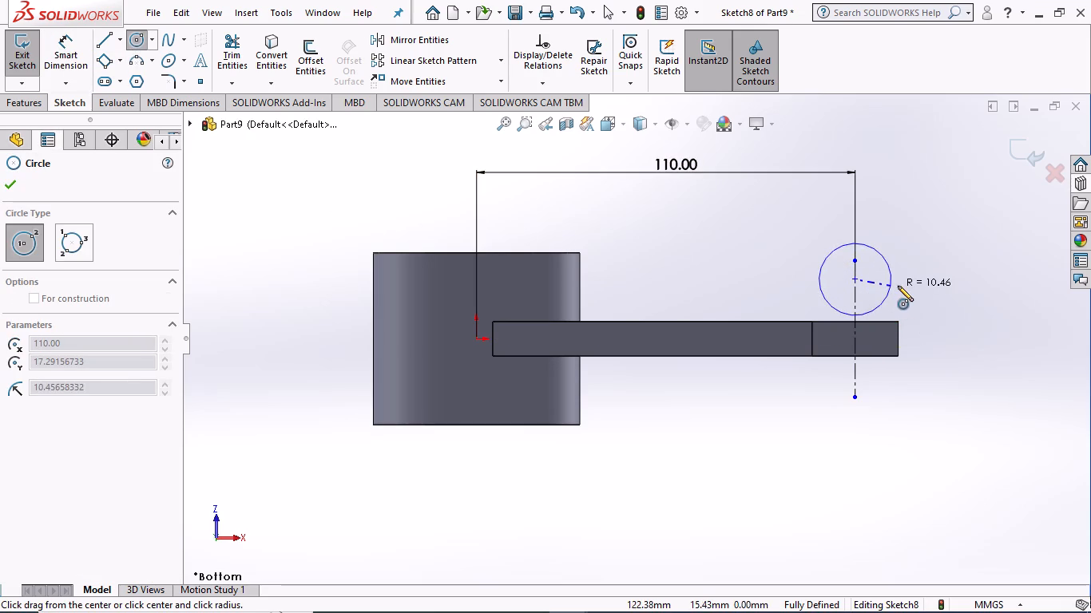
pyautogui.click(898, 286)
pyautogui.click(853, 278)
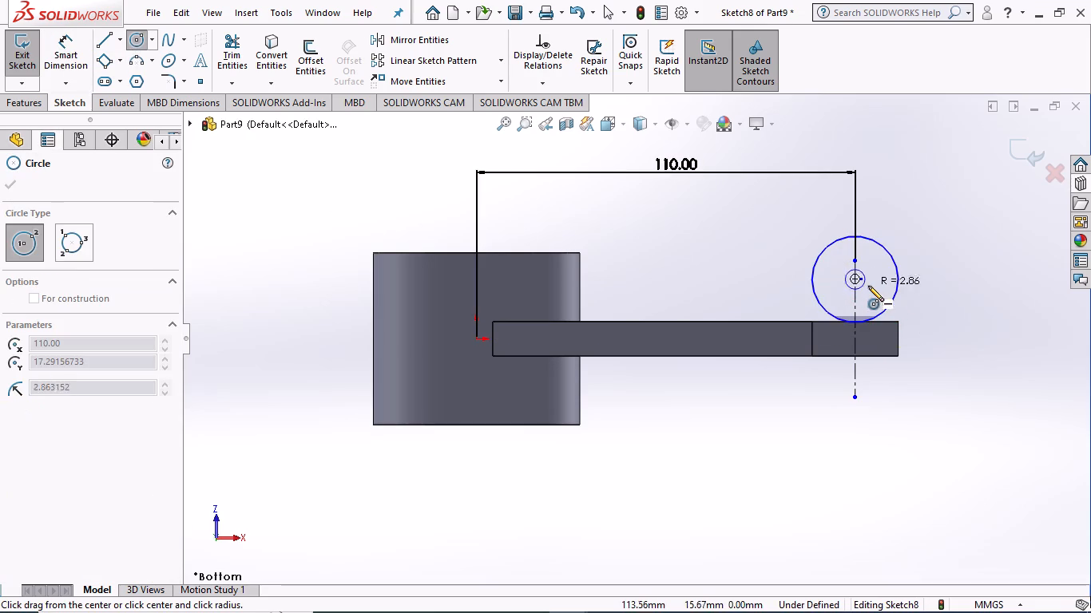
pyautogui.click(870, 287)
pyautogui.press('Escape')
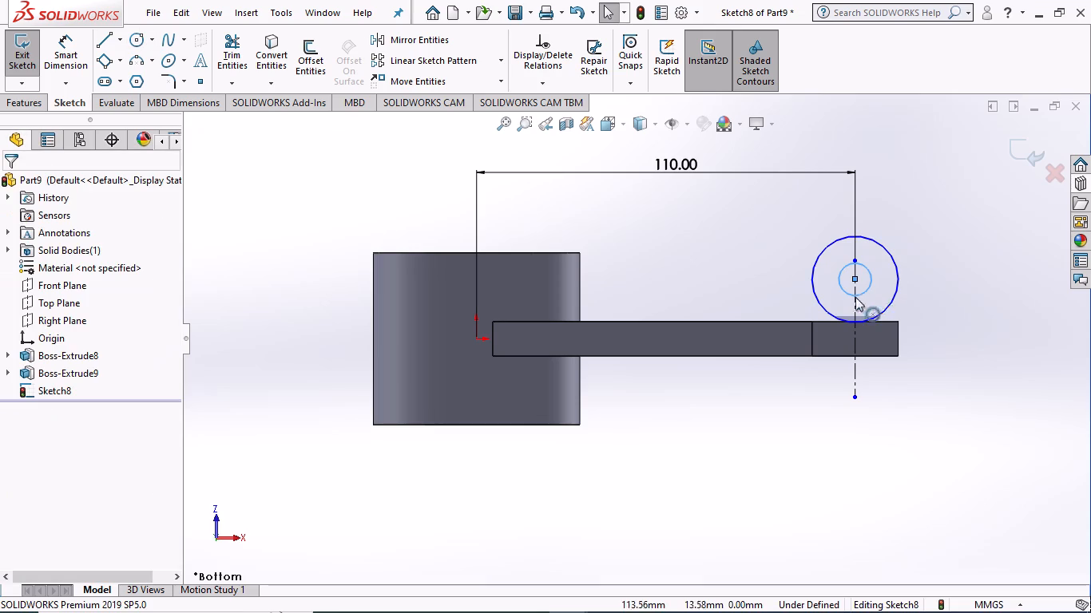
# Dimension the two concentric circles, setting the outer diameter to 25 mm and the inner diameter to 12 mm.
pyautogui.click(65, 60)
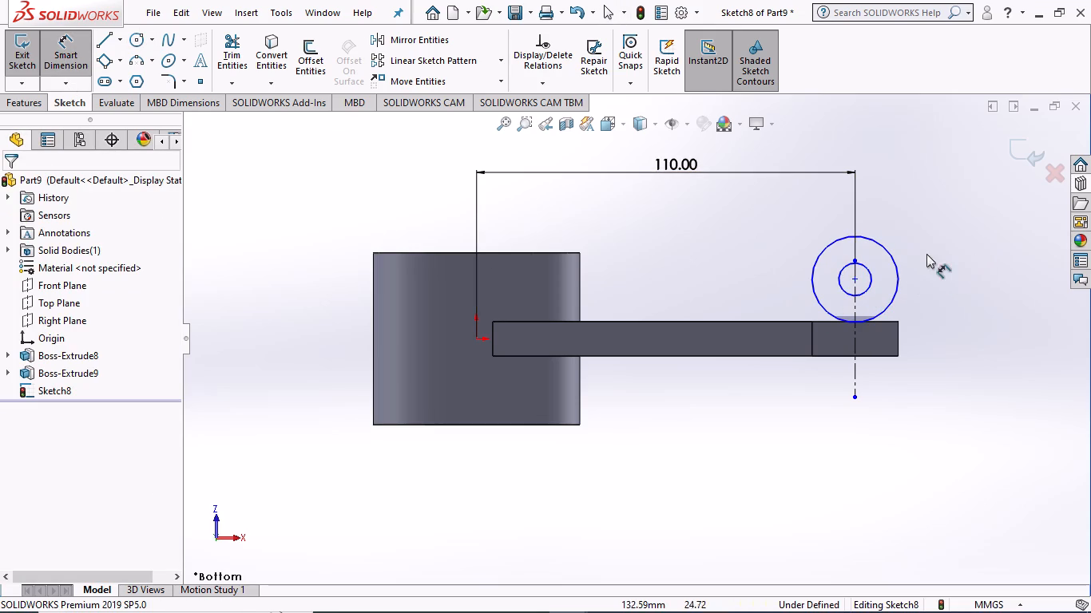
pyautogui.click(894, 259)
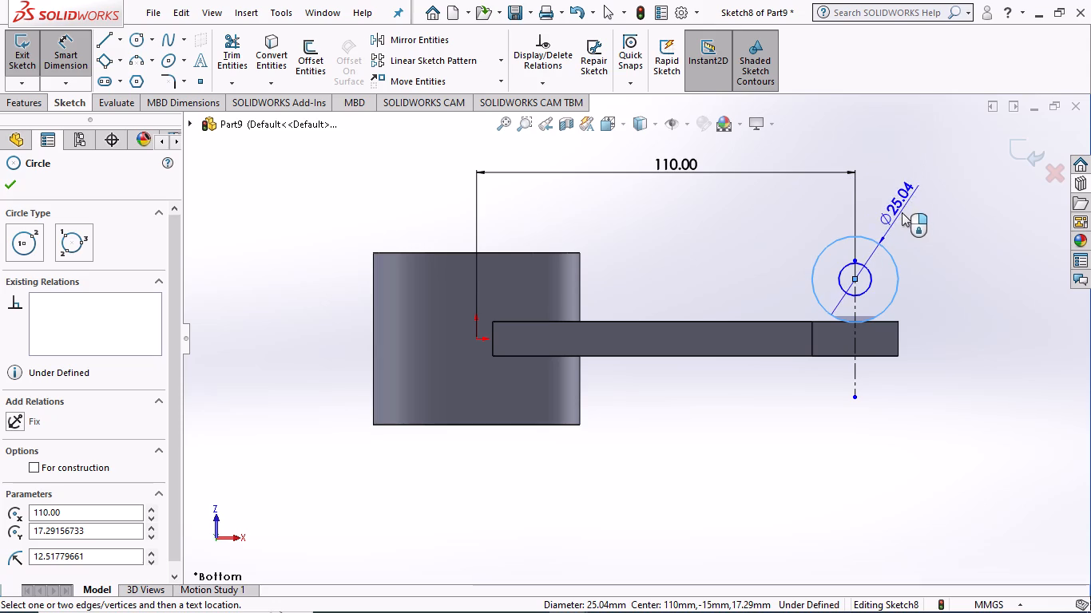
pyautogui.click(901, 207)
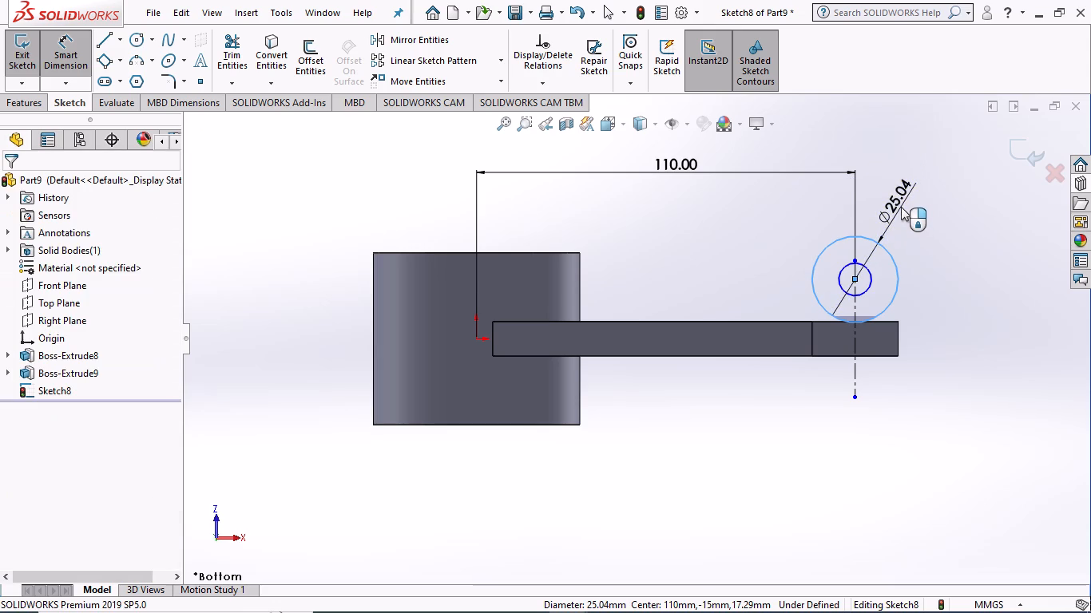
pyautogui.write('25')
pyautogui.press('Return')
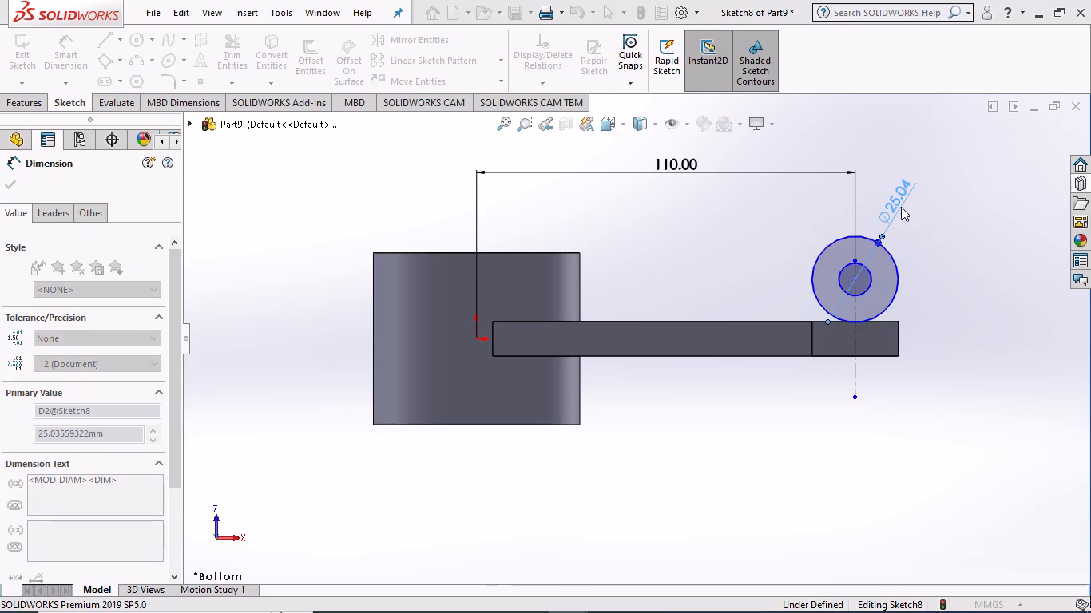
pyautogui.click(870, 273)
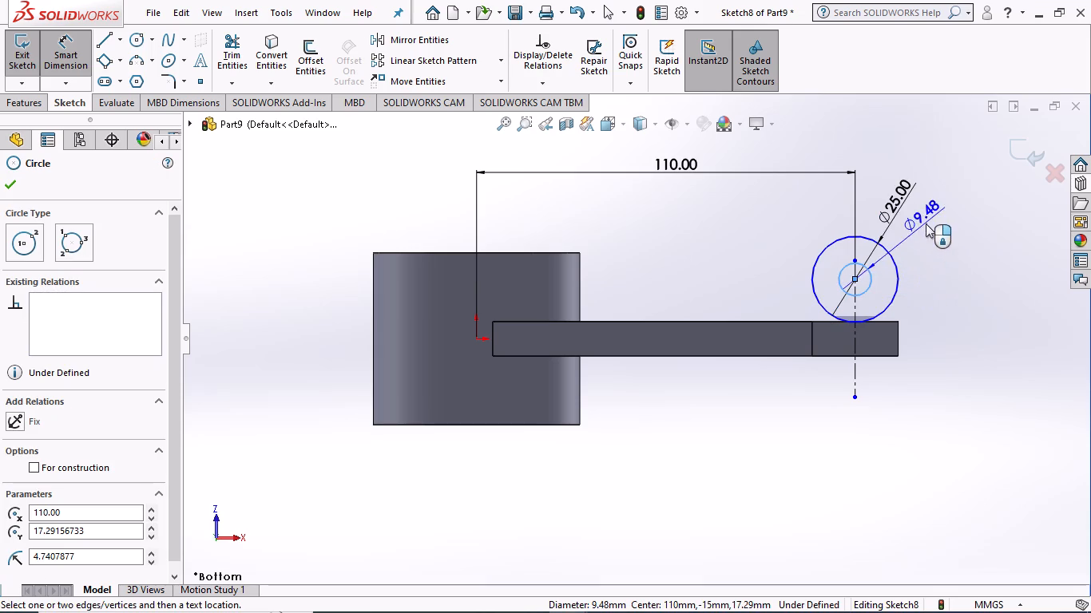
pyautogui.click(926, 245)
pyautogui.write('12')
pyautogui.press('Return')
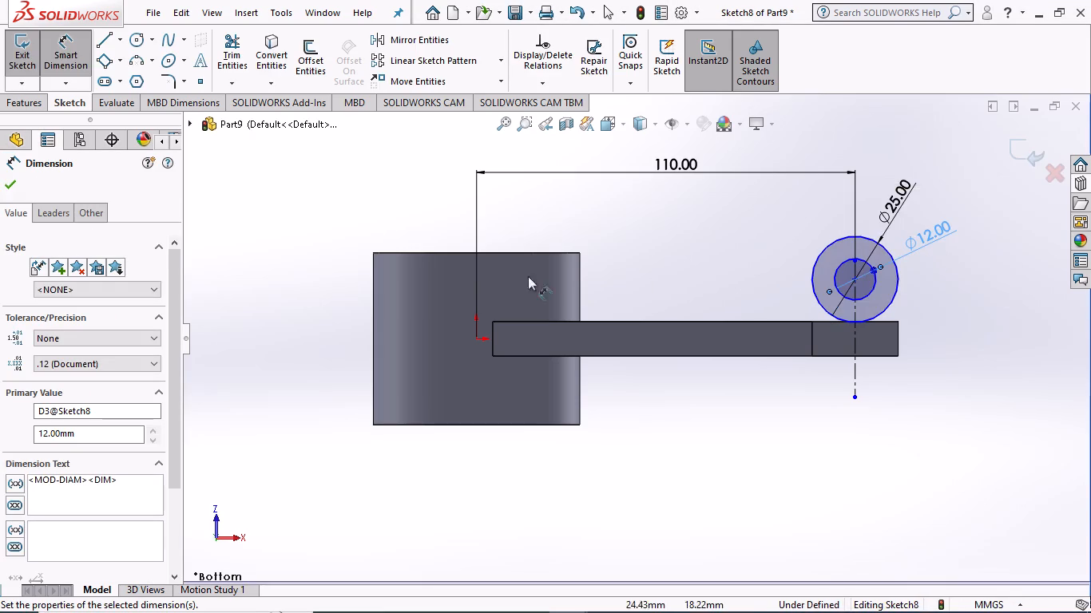
# Dimension the circles' centre 25 mm above the arm's lower edge.
pyautogui.click(855, 279)
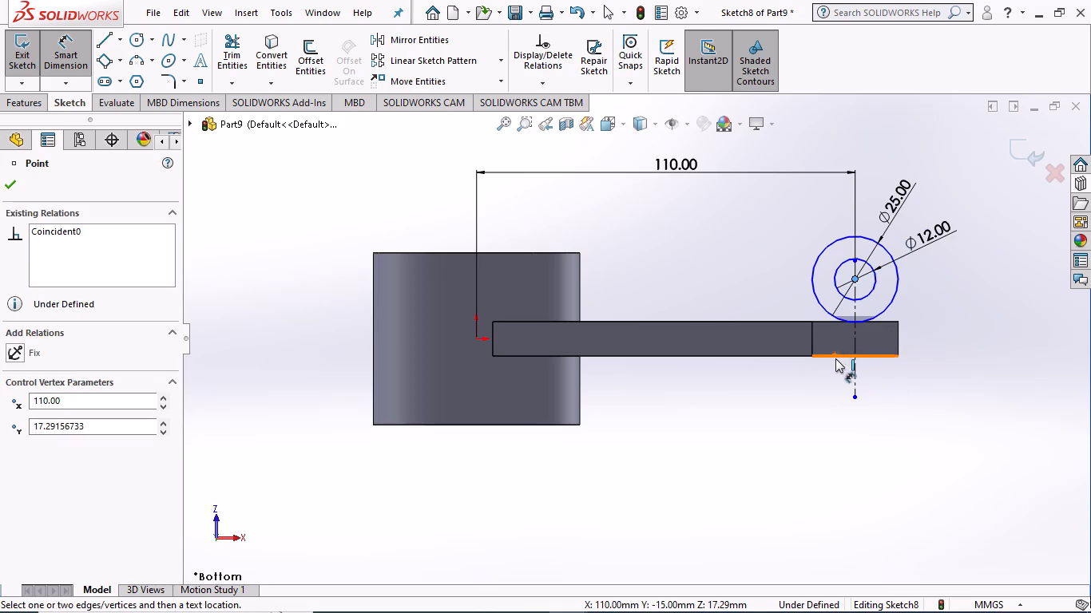
pyautogui.click(845, 355)
pyautogui.click(979, 338)
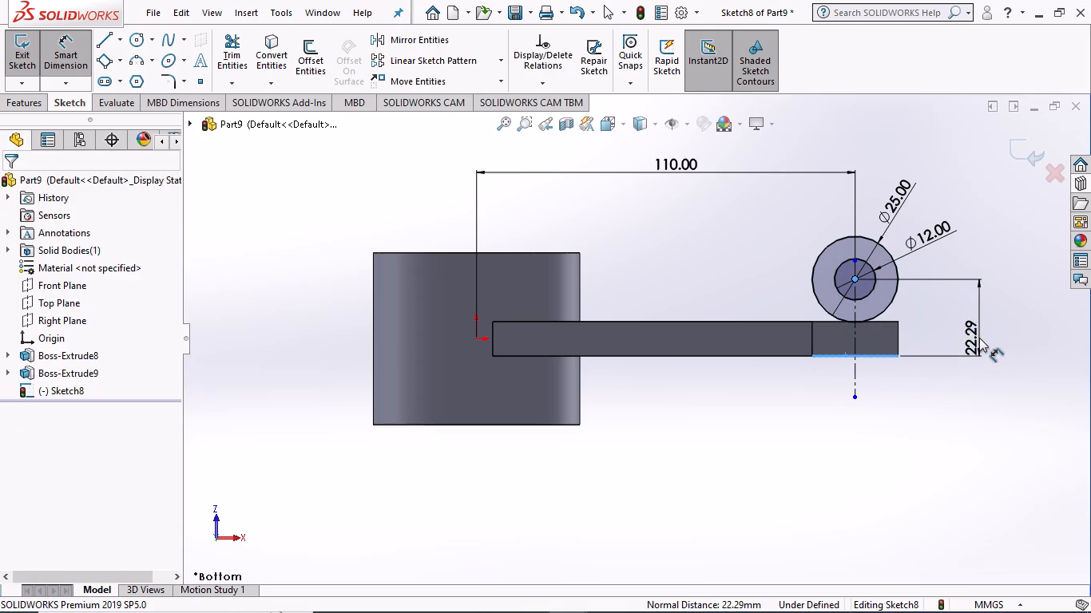
pyautogui.write('25')
pyautogui.press('Return')
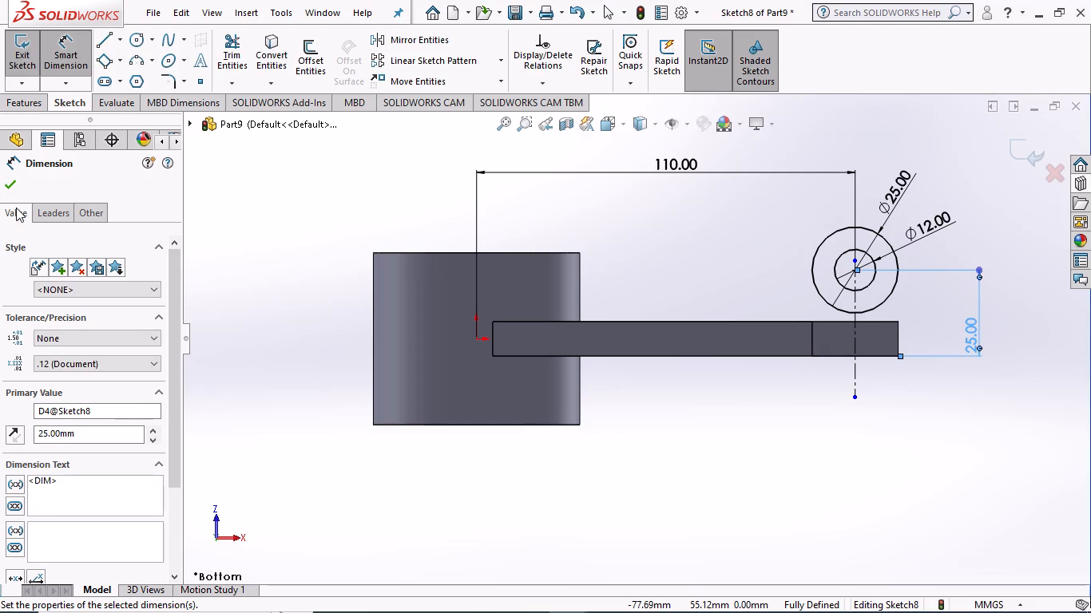
pyautogui.click(13, 187)
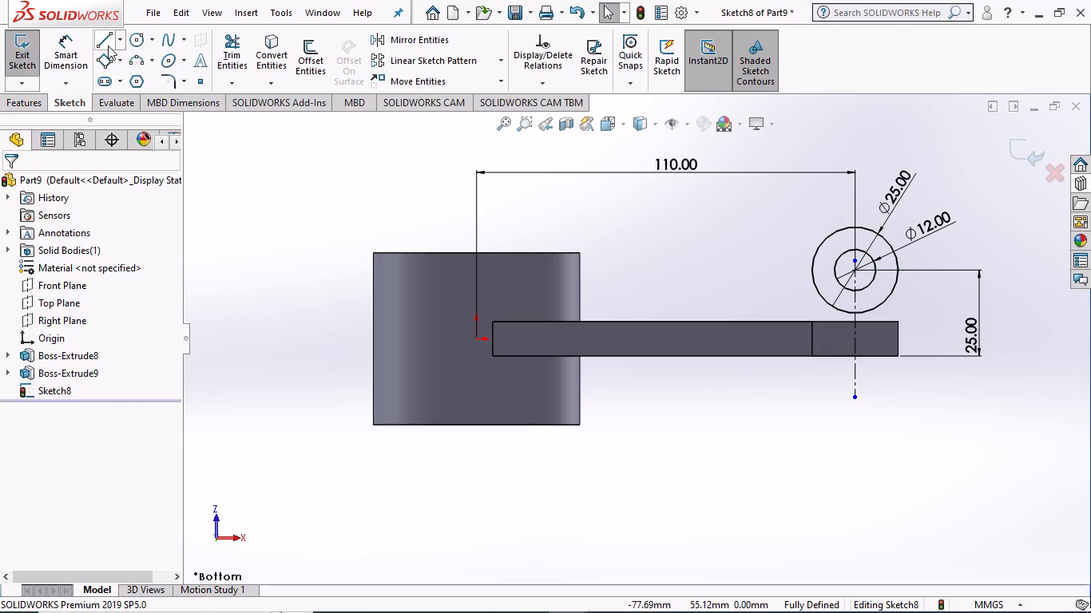
# Sketch a vertical line about 28 mm long up from the arm's upper edge at the taper corner, and trim its portion above the outer circle's tangent point.
pyautogui.click(97, 37)
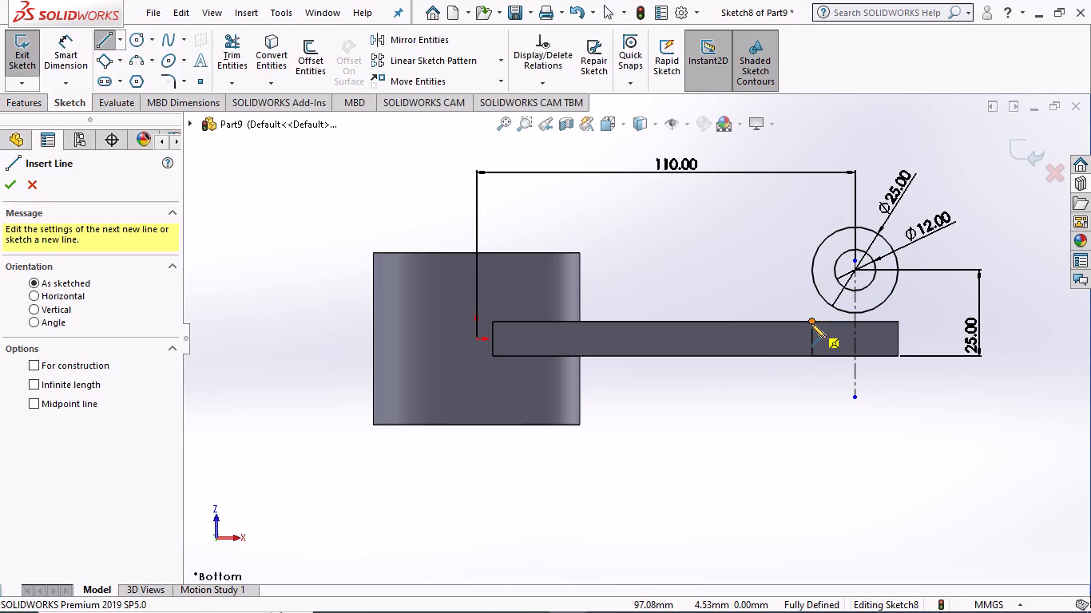
pyautogui.click(811, 323)
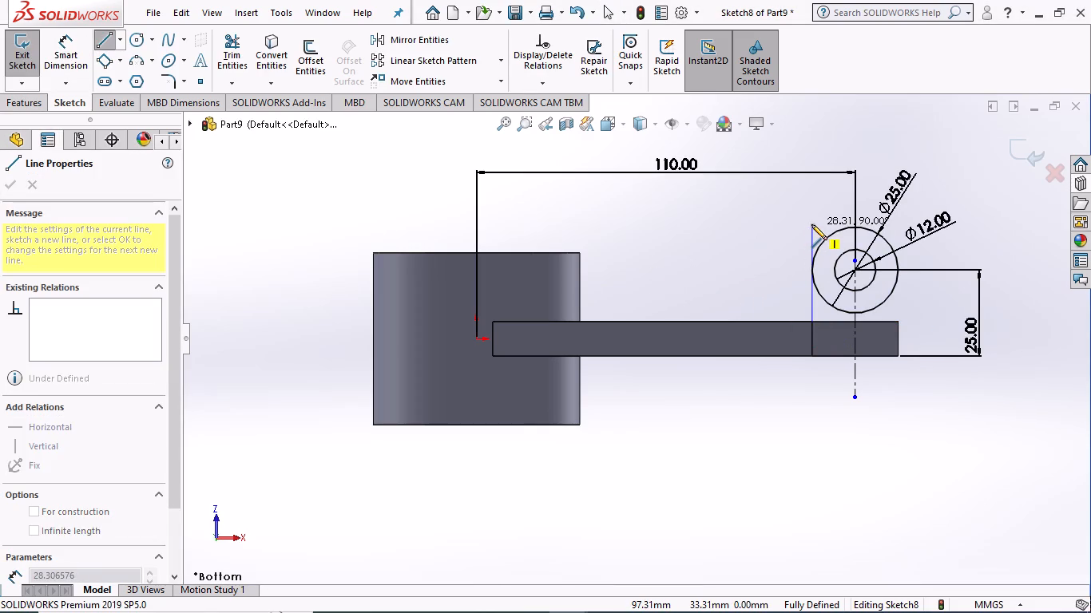
pyautogui.click(811, 224)
pyautogui.press('Escape')
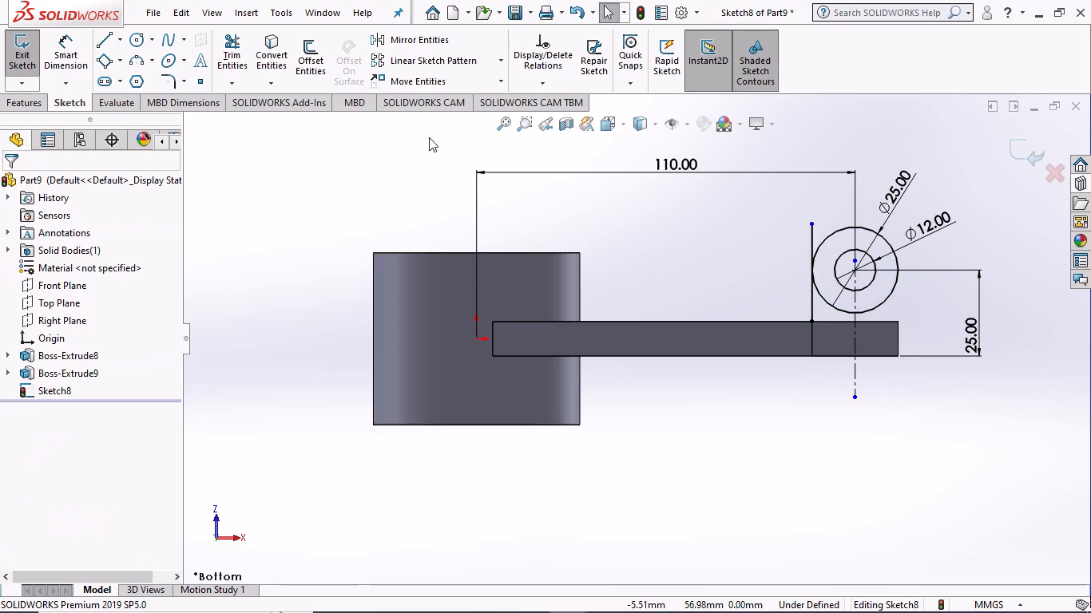
pyautogui.click(236, 52)
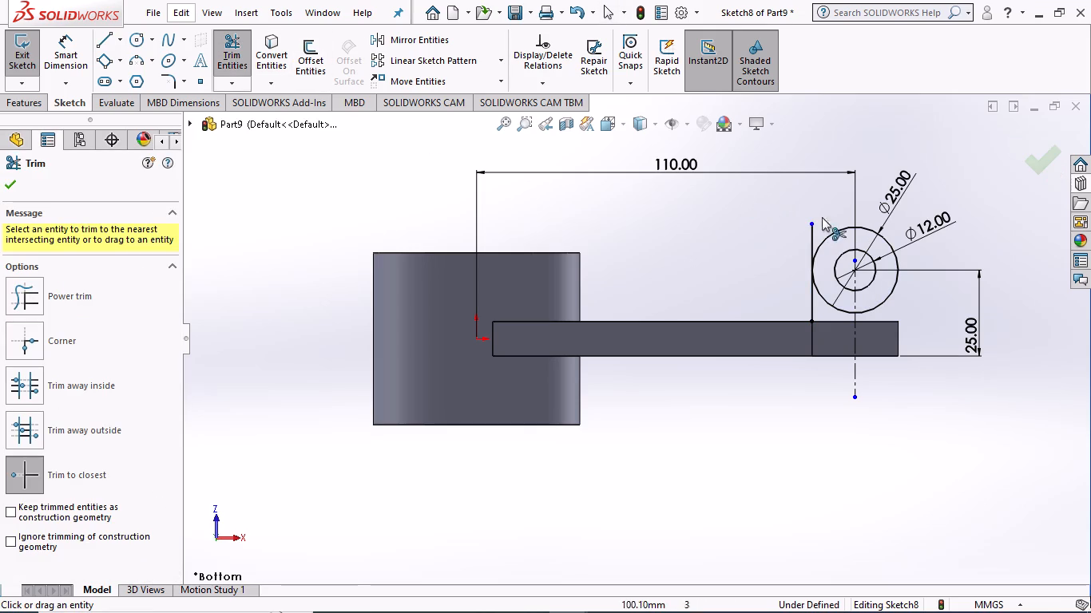
pyautogui.click(810, 237)
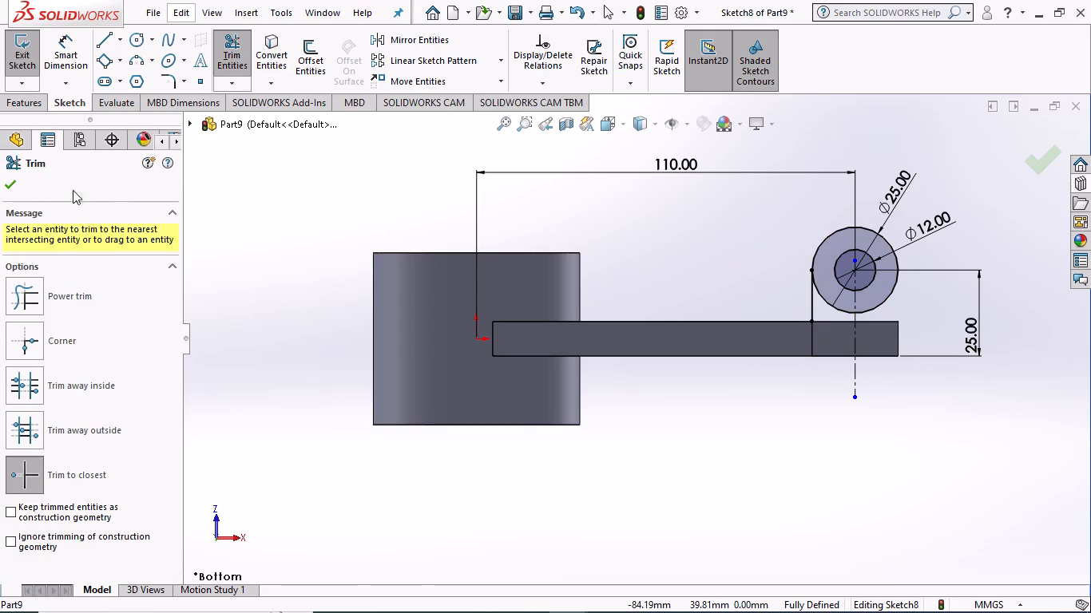
pyautogui.click(8, 182)
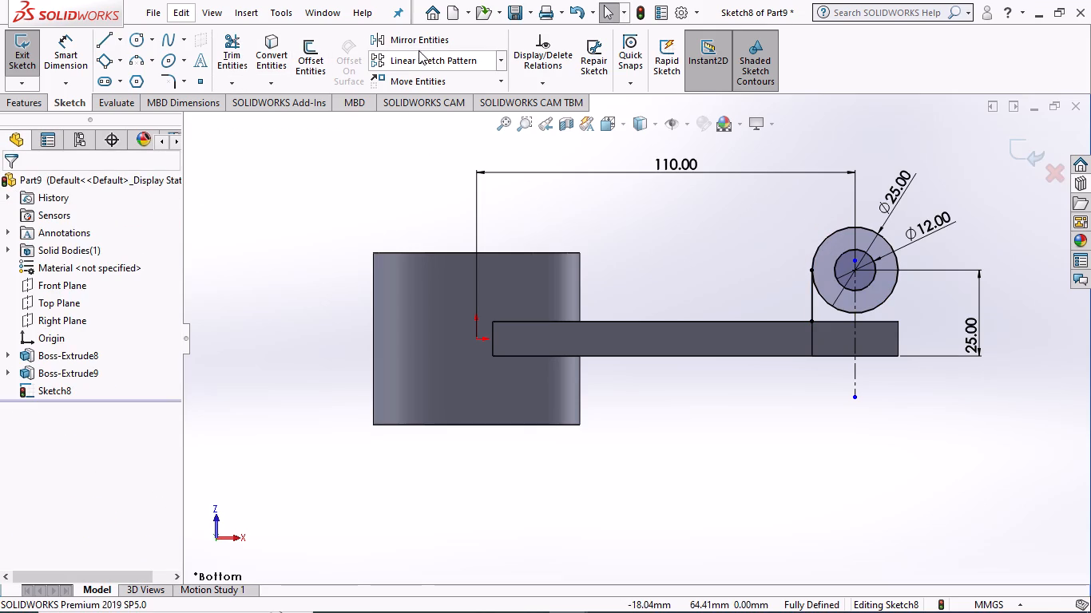
# Mirror the trimmed vertical line about the vertical centerline to the other side of the outer circle.
pyautogui.click(418, 34)
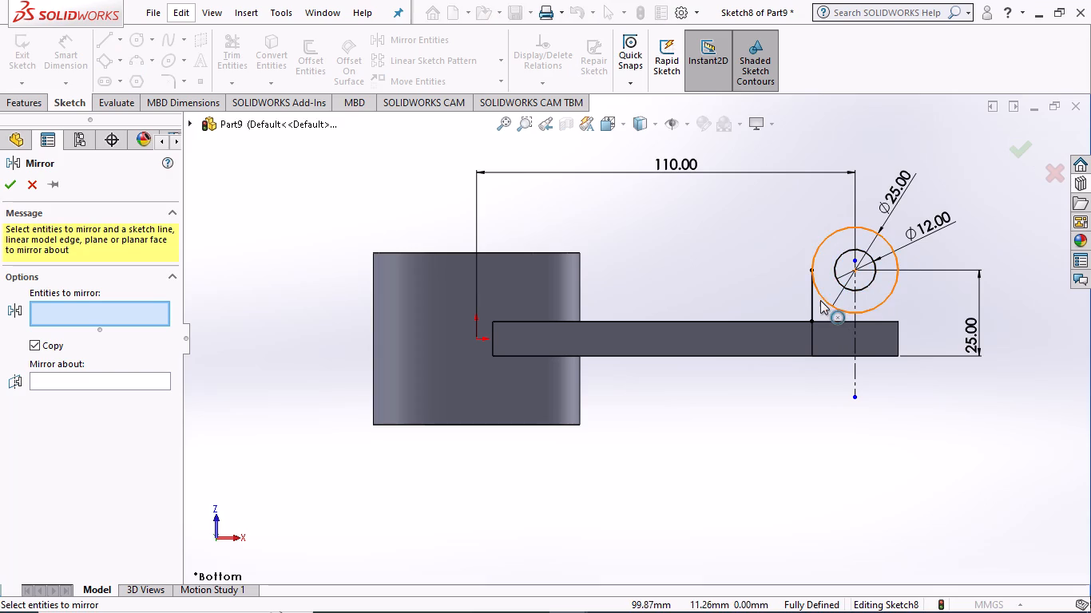
pyautogui.click(810, 301)
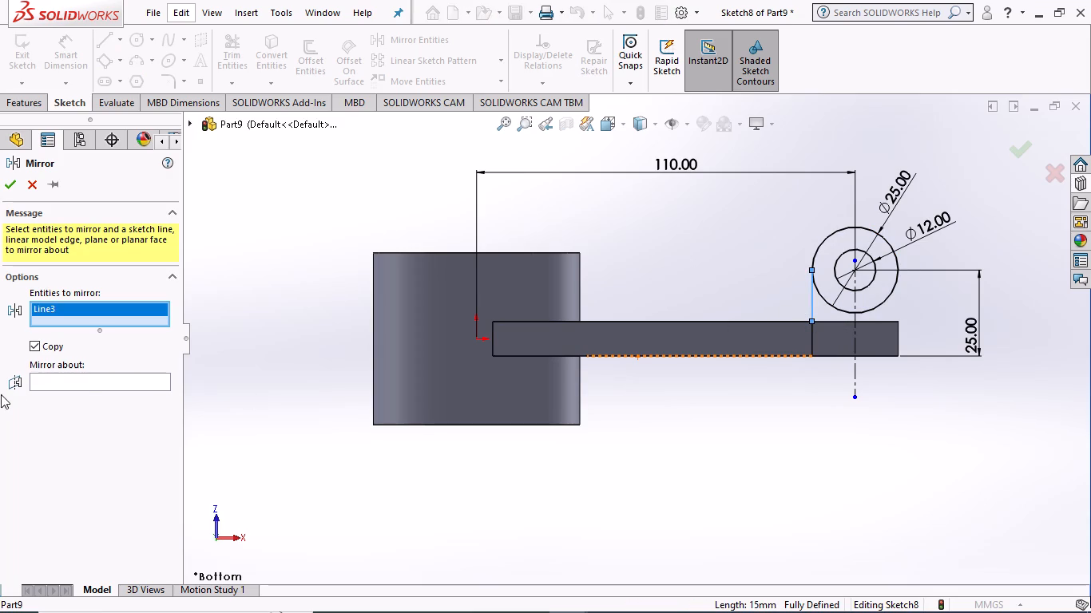
pyautogui.click(81, 379)
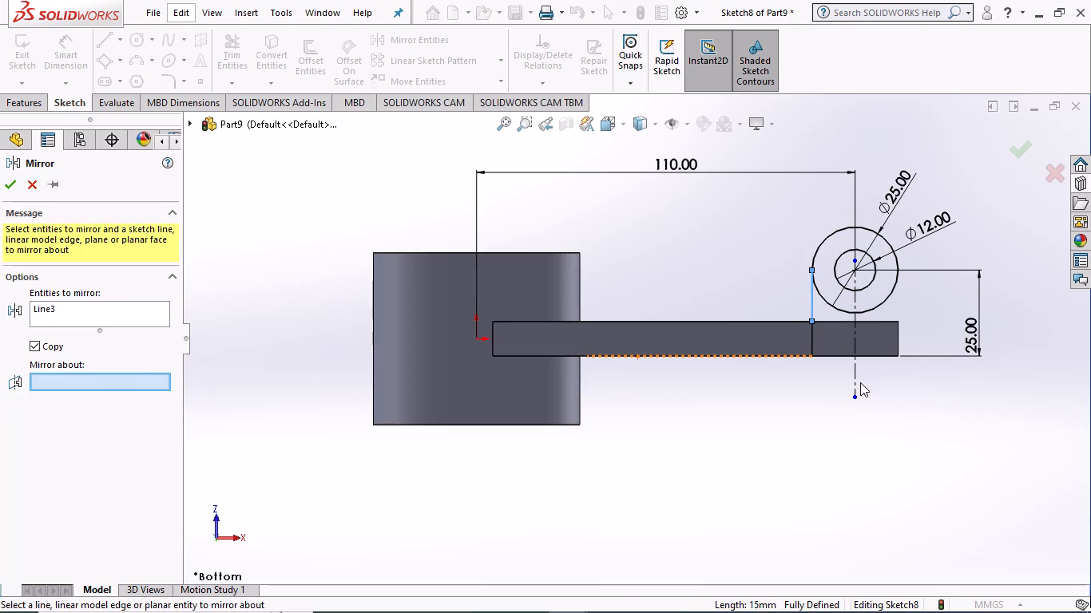
pyautogui.click(856, 376)
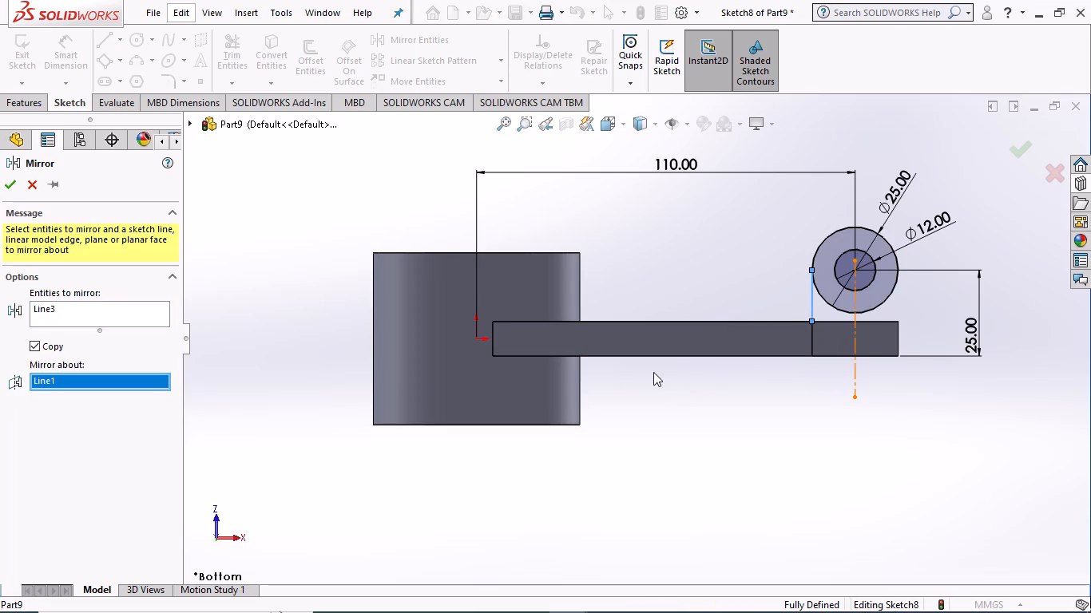
pyautogui.click(6, 180)
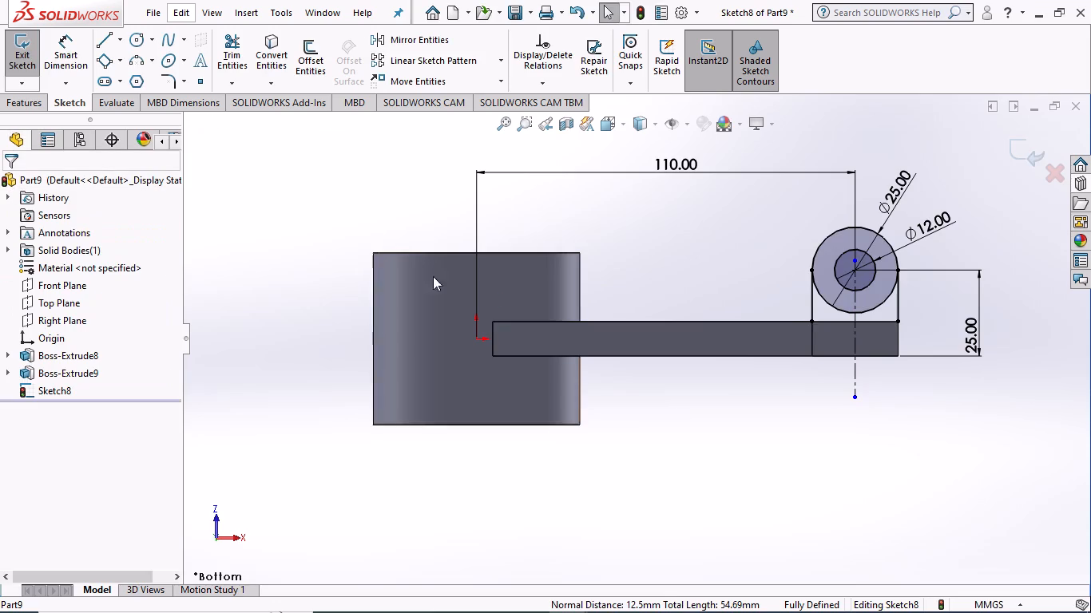
# Close the lug profile's base with a 25 mm horizontal line joining the lower ends of the two vertical lines.
pyautogui.scroll(-3, 925, 334)
pyautogui.scroll(-4, 861, 326)
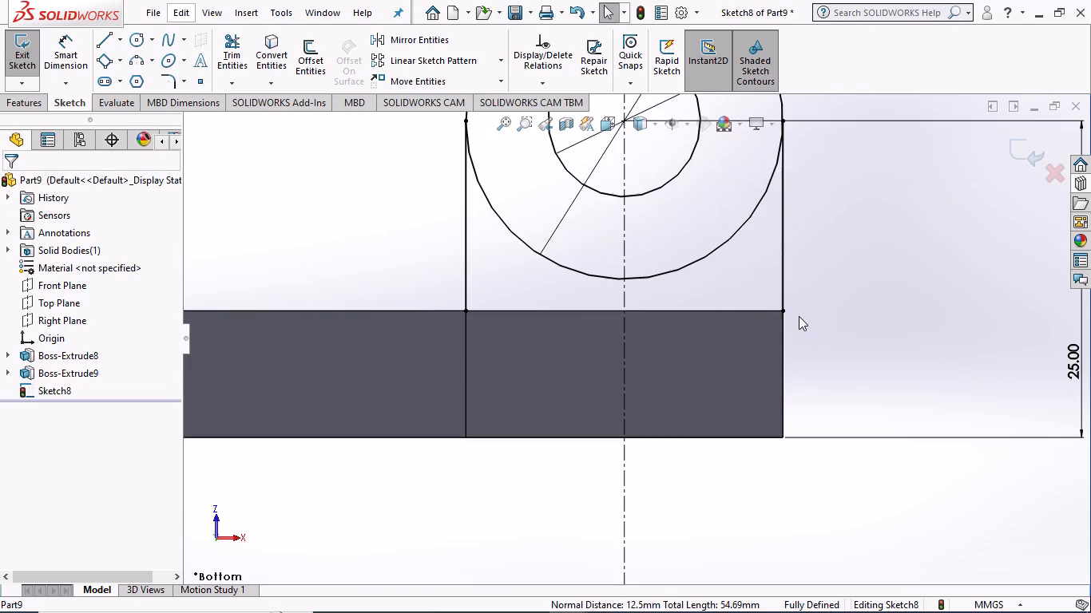
pyautogui.scroll(4, 799, 316)
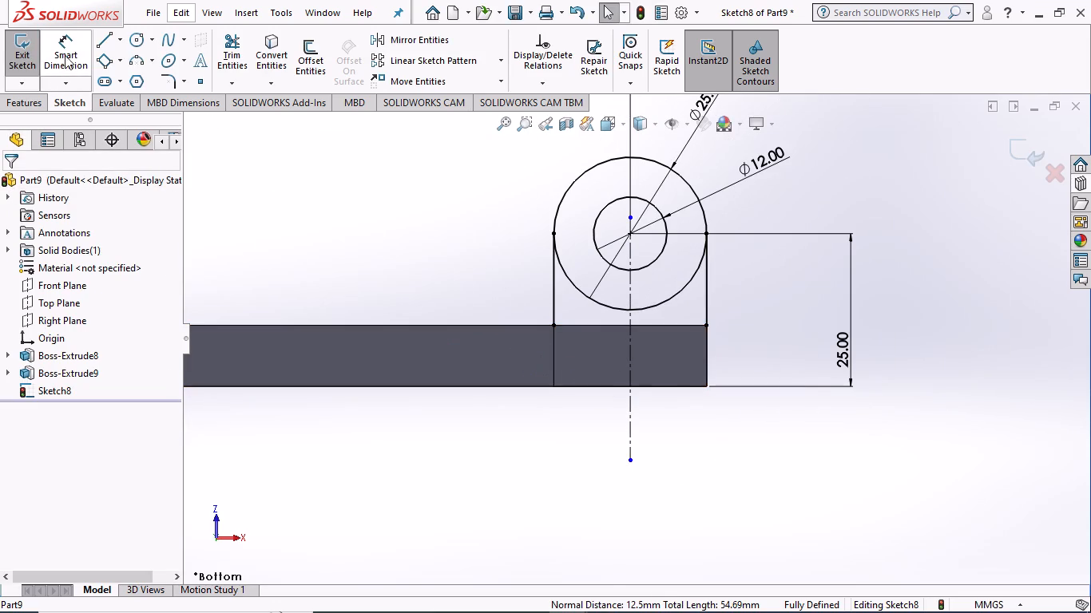
pyautogui.click(228, 52)
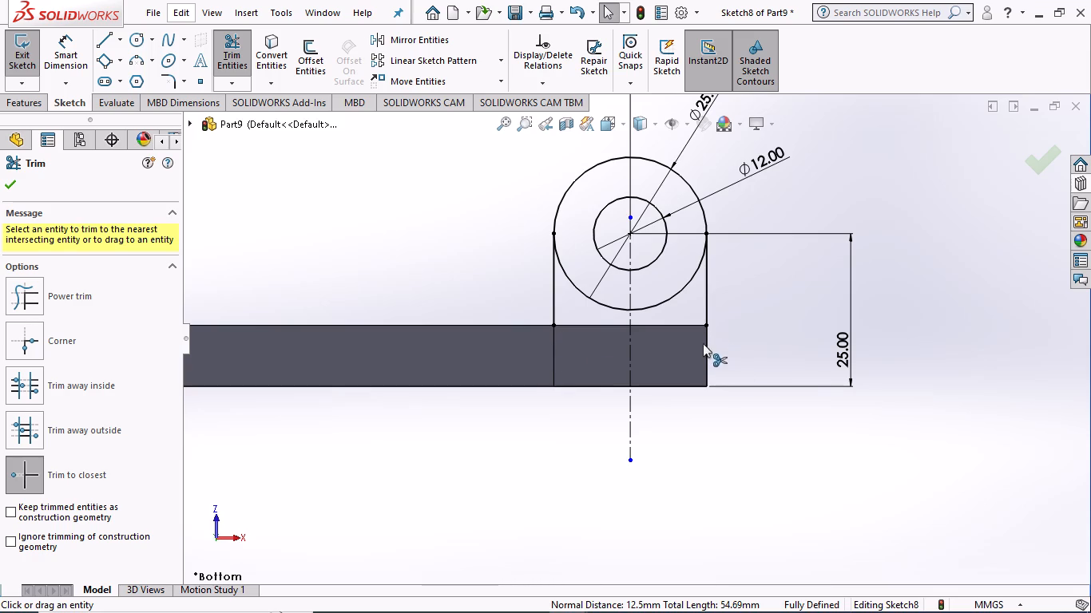
pyautogui.click(7, 183)
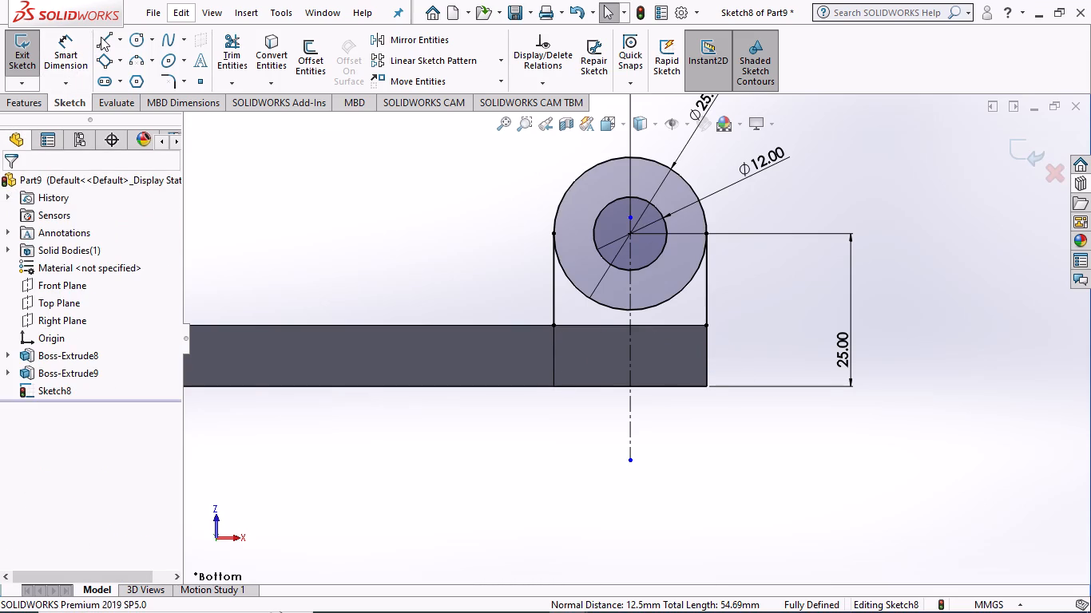
pyautogui.click(102, 37)
pyautogui.click(554, 326)
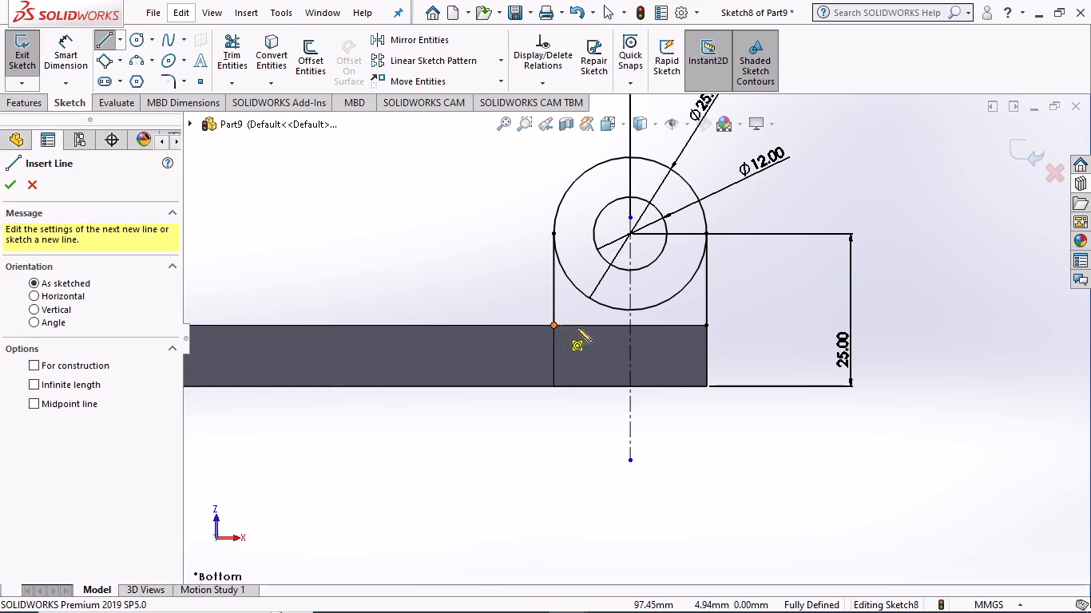
pyautogui.click(708, 326)
pyautogui.press('Escape')
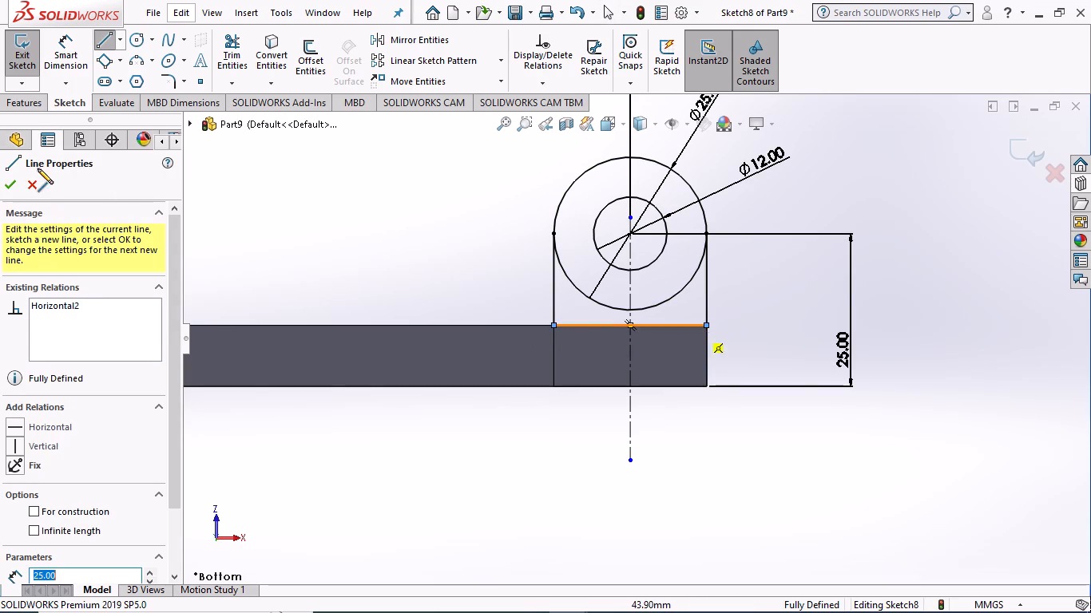
pyautogui.click(6, 181)
pyautogui.scroll(2, 310, 318)
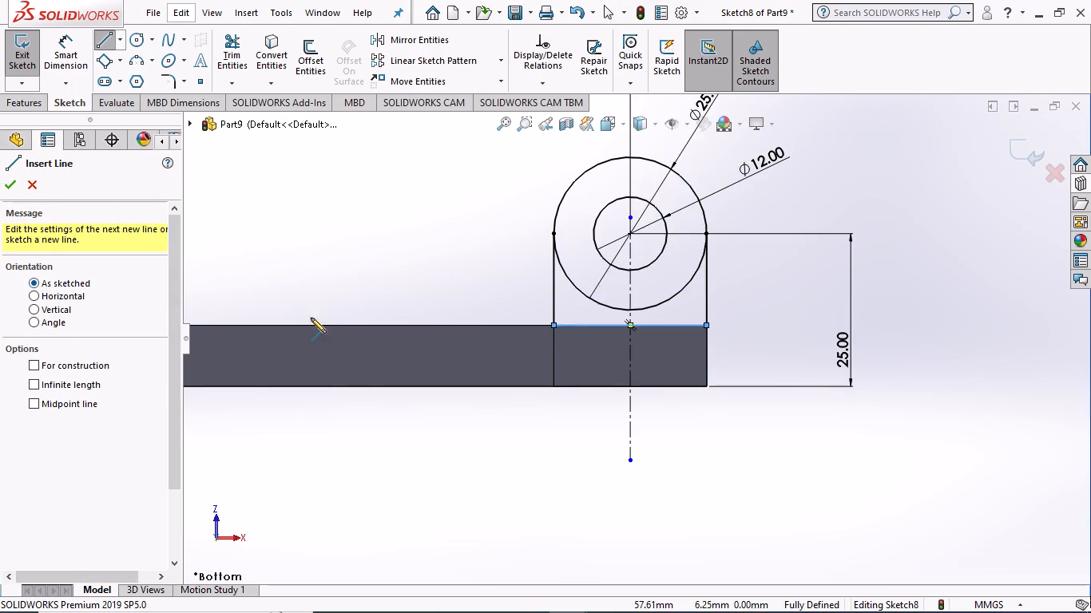
pyautogui.click(387, 468)
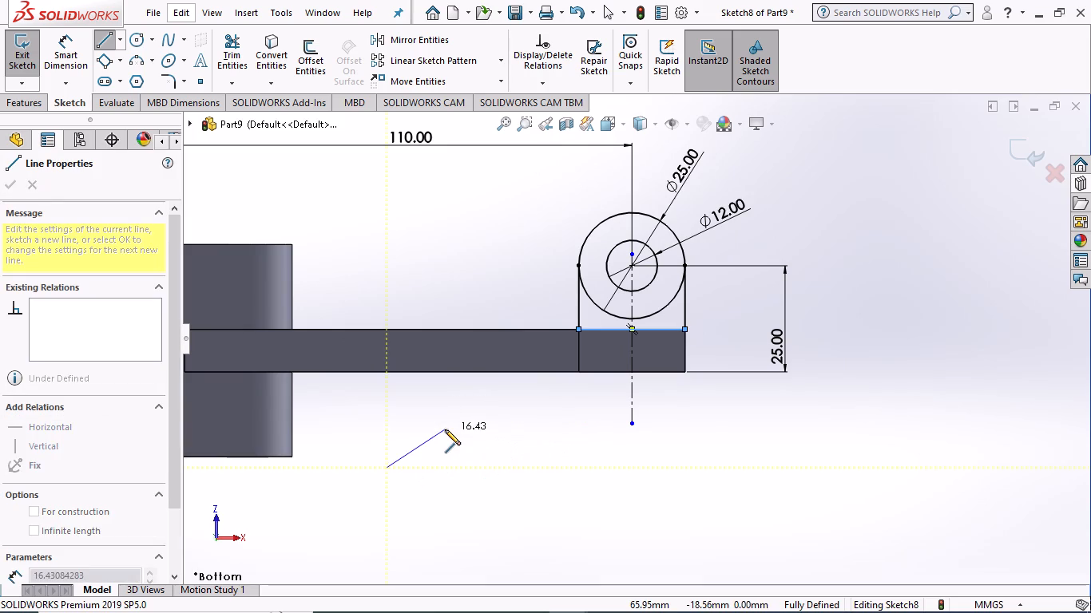
pyautogui.press('Escape')
pyautogui.click(420, 438)
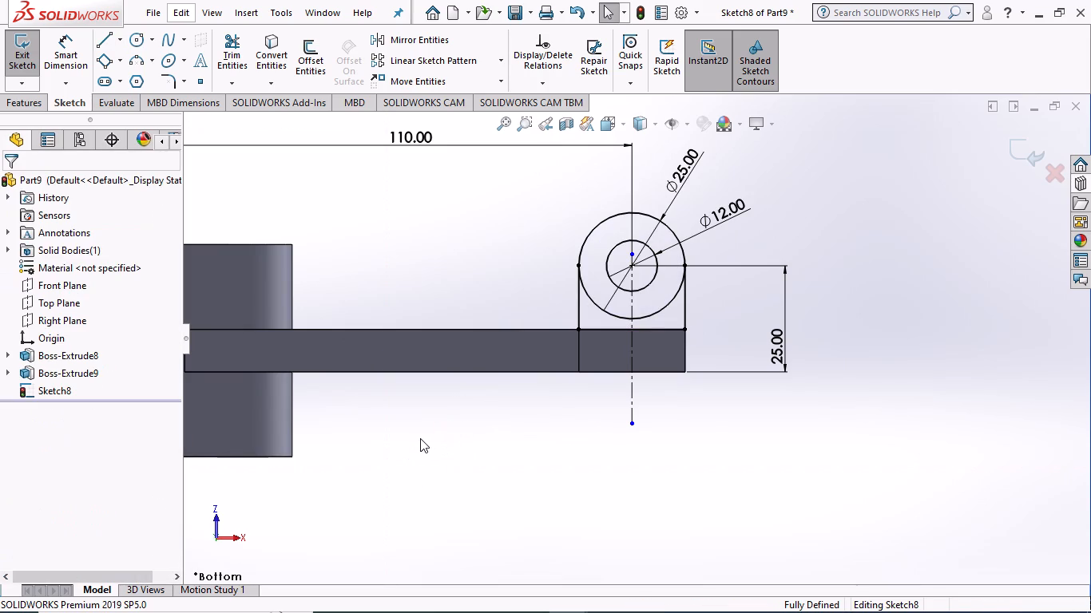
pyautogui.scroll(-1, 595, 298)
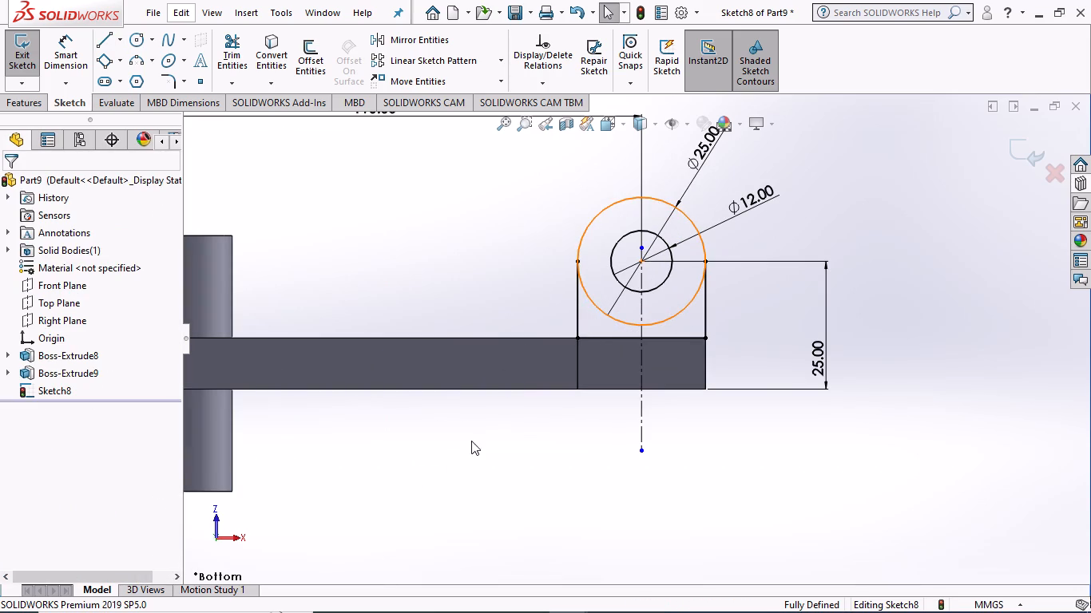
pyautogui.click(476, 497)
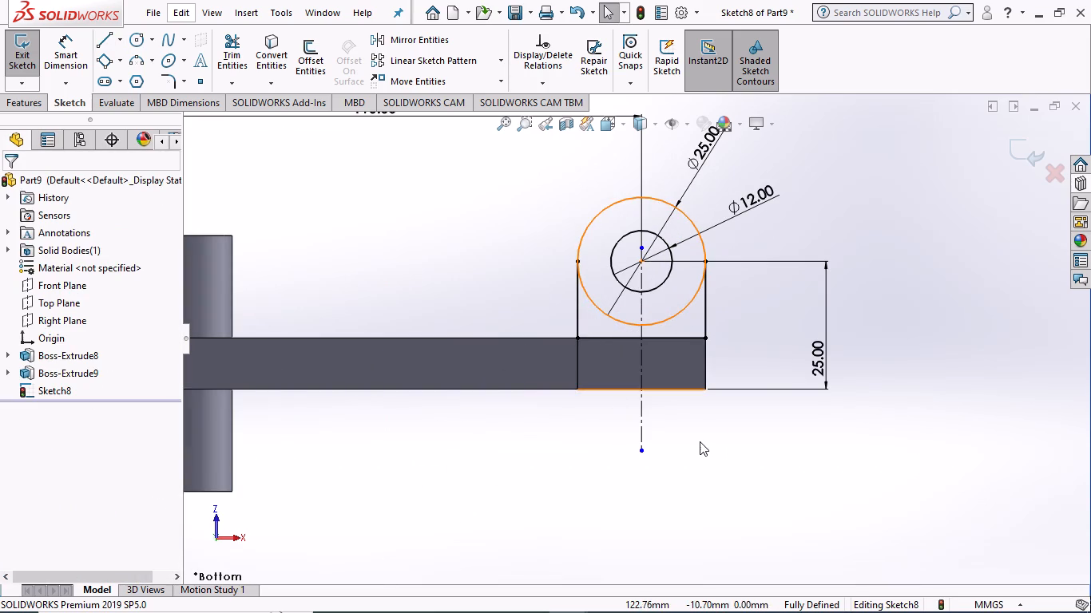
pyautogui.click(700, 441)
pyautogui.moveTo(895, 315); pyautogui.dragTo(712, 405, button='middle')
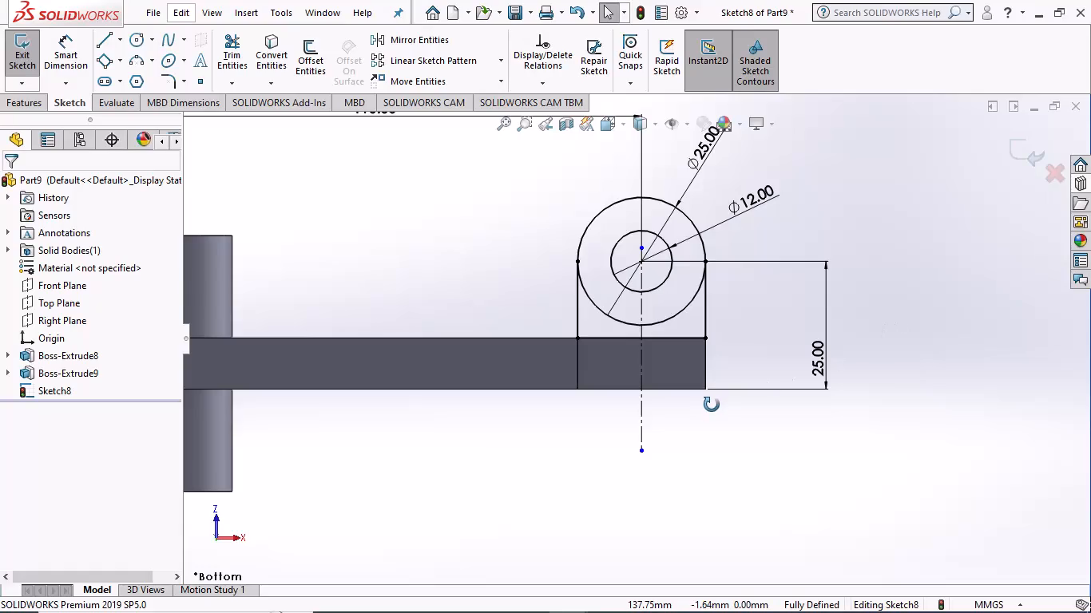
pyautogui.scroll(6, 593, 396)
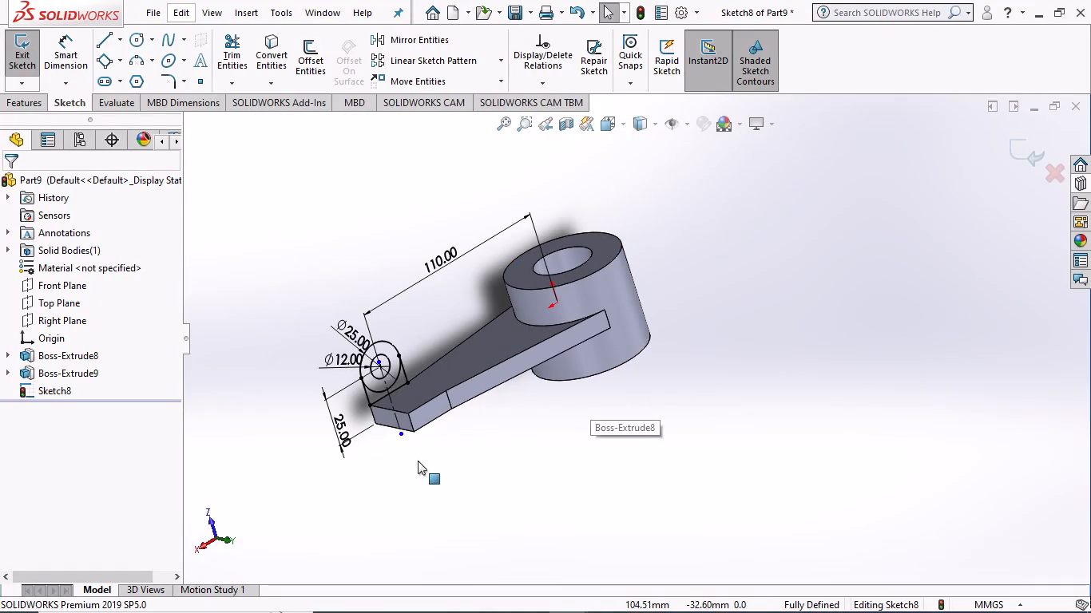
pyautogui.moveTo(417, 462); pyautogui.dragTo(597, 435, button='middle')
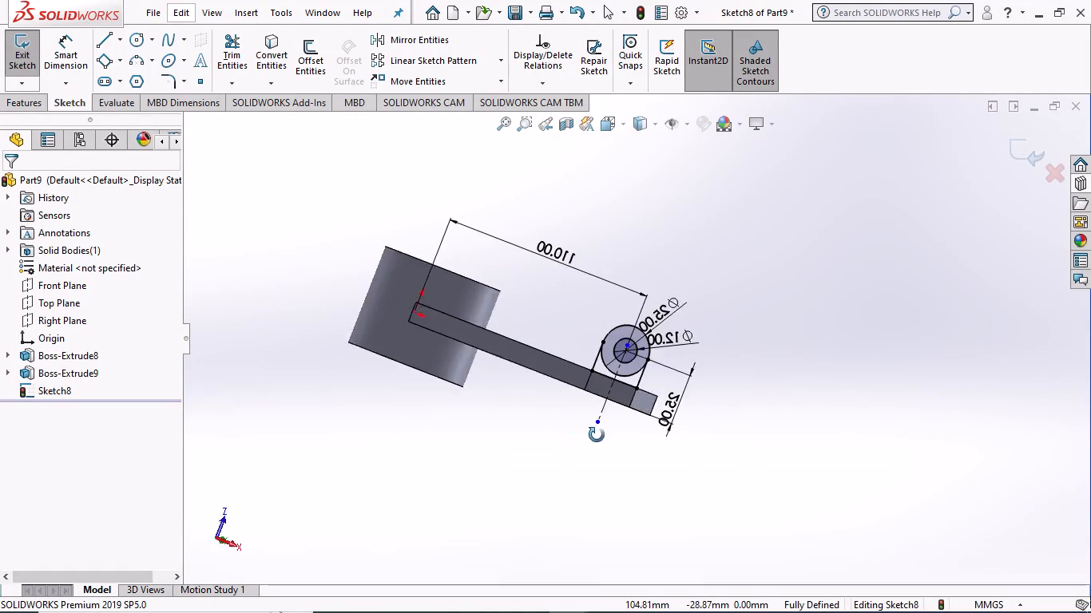
# Trim the lower half of the 25 mm circle between the two vertical lines, leaving a round-topped lug outline.
pyautogui.moveTo(597, 435); pyautogui.dragTo(574, 455, button='middle')
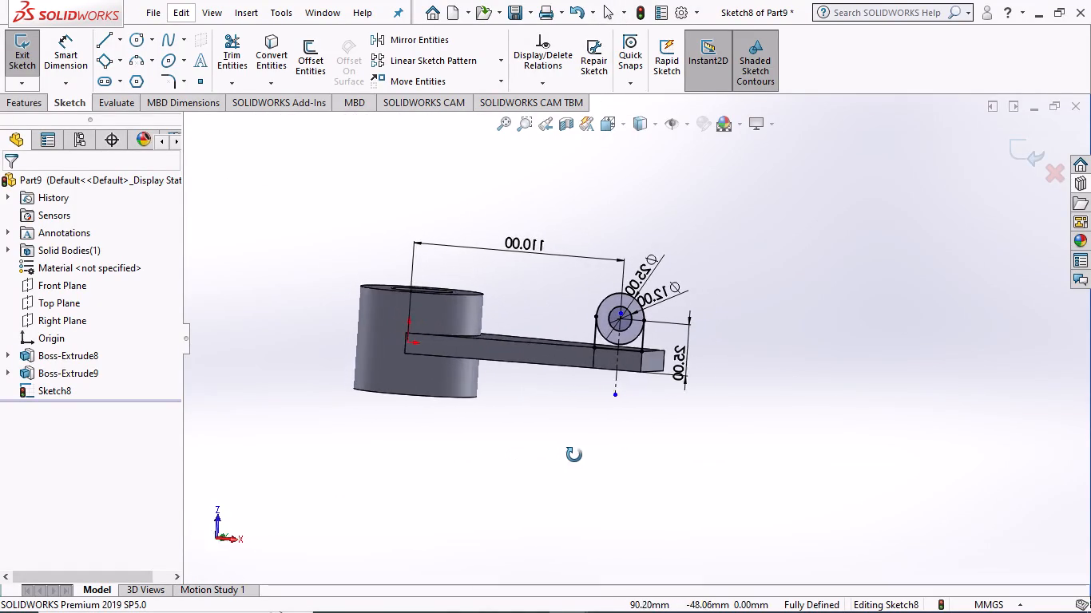
pyautogui.moveTo(574, 455); pyautogui.dragTo(611, 443, button='middle')
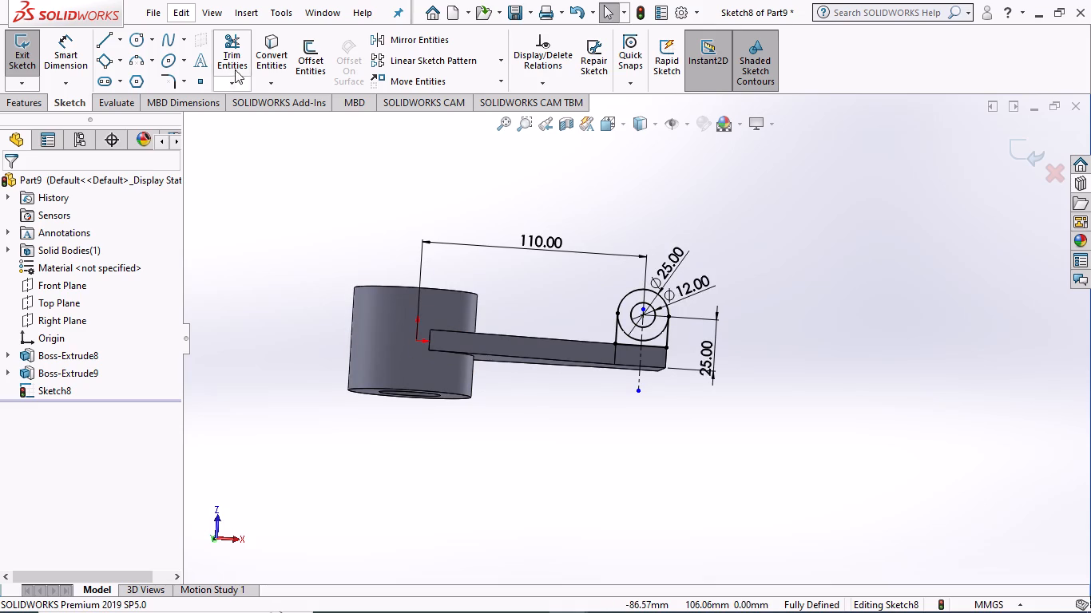
pyautogui.click(224, 53)
pyautogui.scroll(-6, 645, 354)
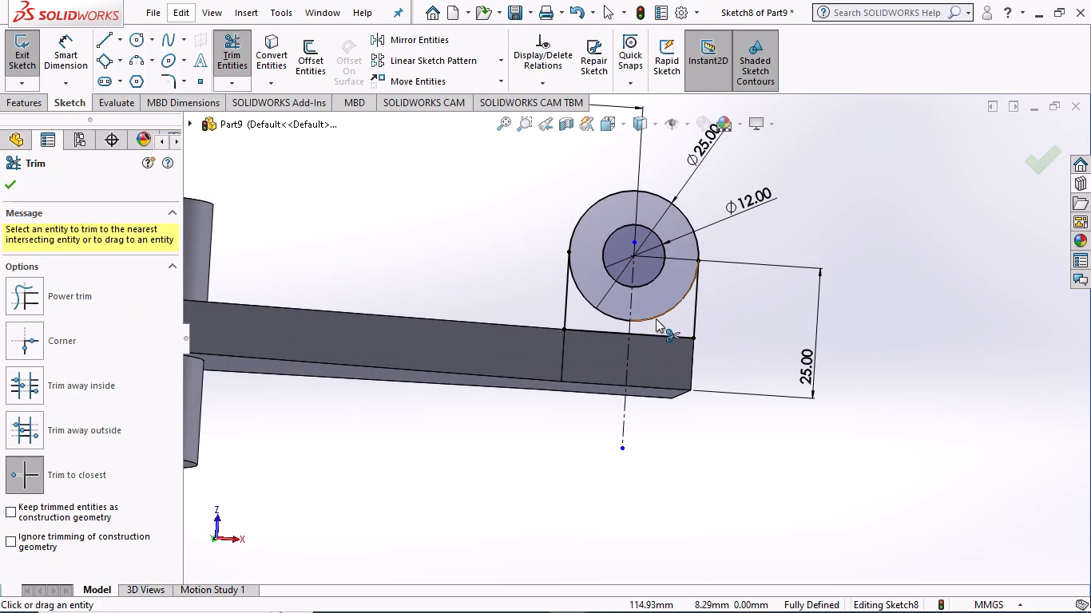
pyautogui.click(656, 318)
pyautogui.click(611, 316)
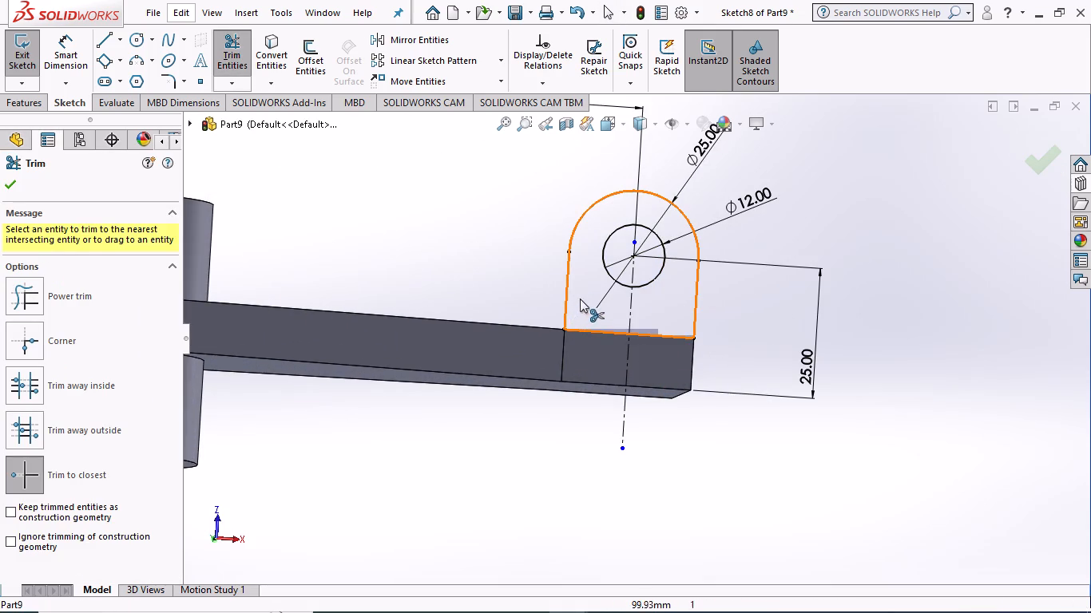
pyautogui.click(11, 183)
# Extrude the lug profile with its 12 mm hole 9 mm blind, direction reversed inward over the arm, merged with the body.
pyautogui.scroll(1, 609, 311)
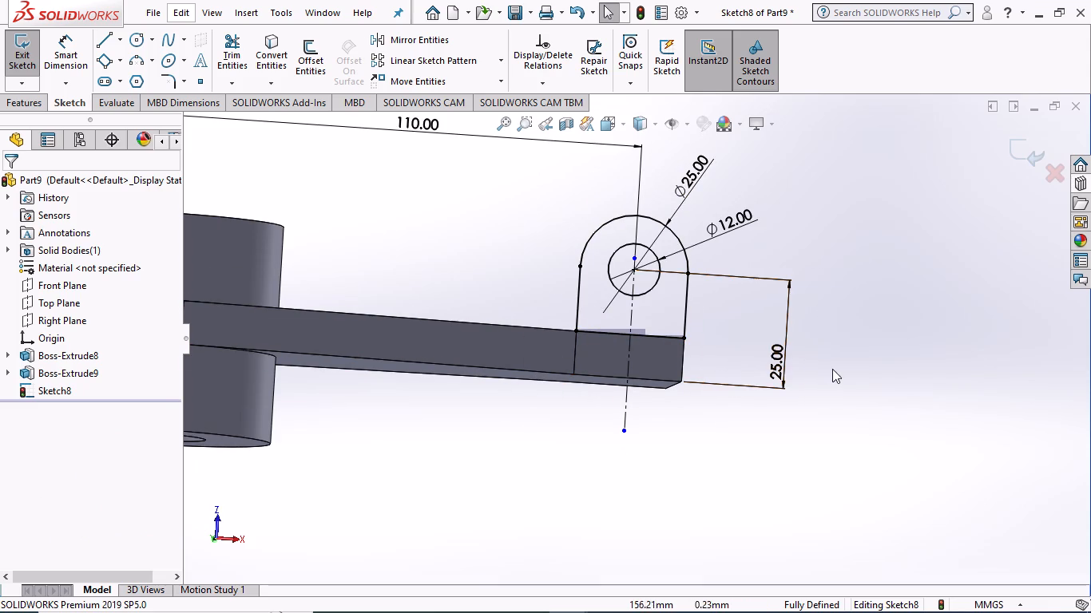
pyautogui.moveTo(907, 359); pyautogui.dragTo(784, 423, button='middle')
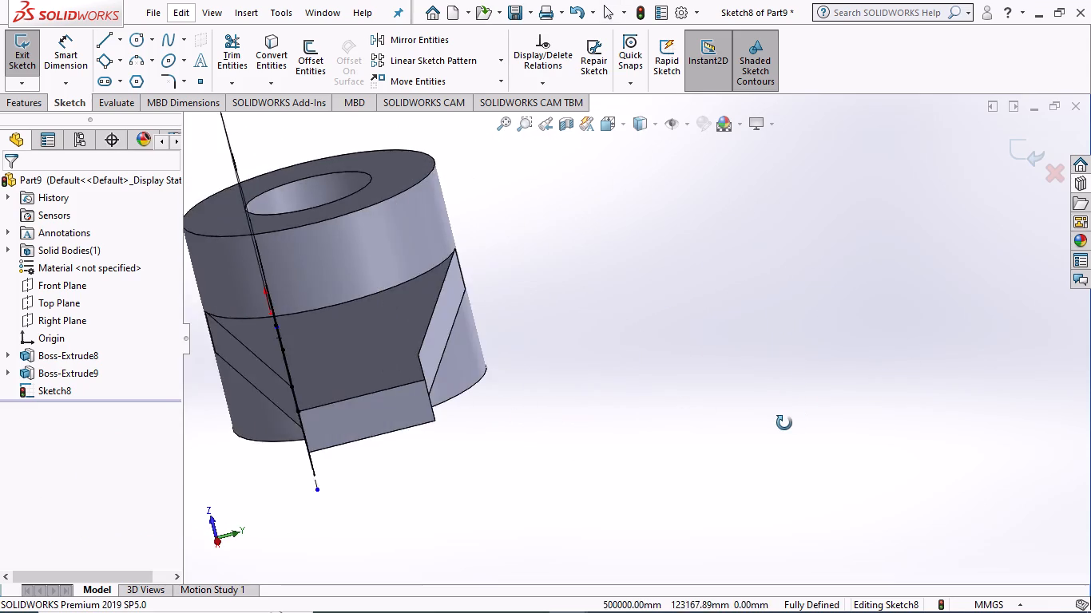
pyautogui.moveTo(784, 423); pyautogui.dragTo(810, 418, button='middle')
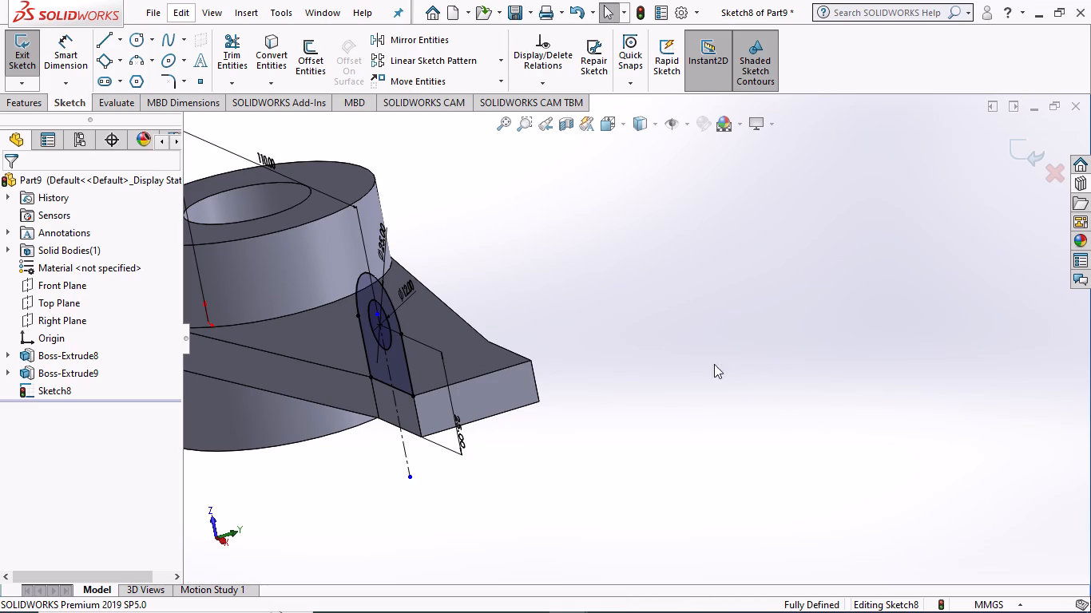
pyautogui.moveTo(581, 465); pyautogui.dragTo(601, 466, button='middle')
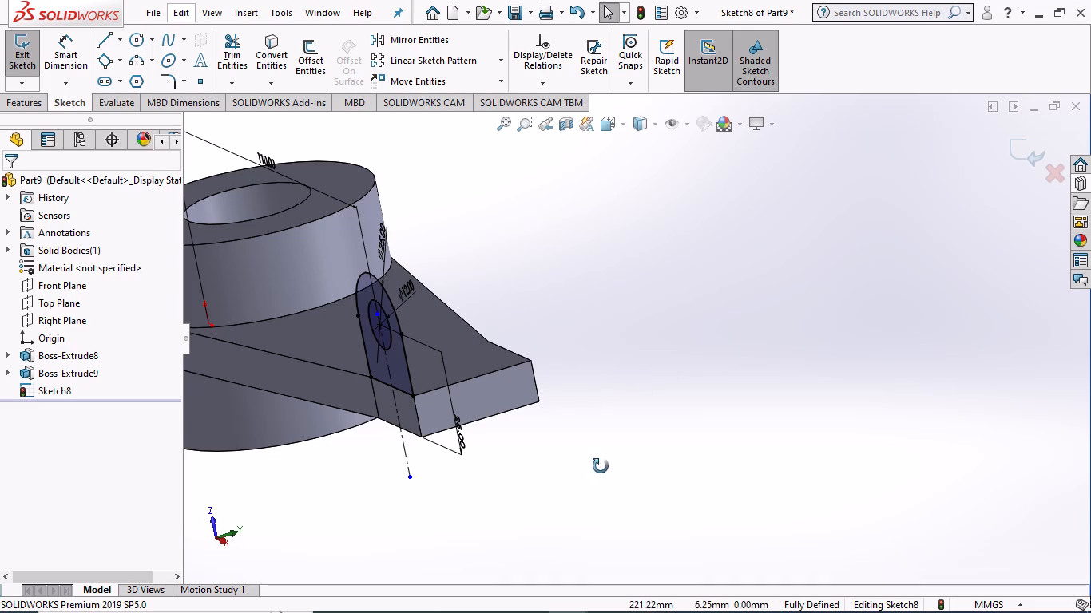
pyautogui.moveTo(601, 466); pyautogui.dragTo(621, 473, button='middle')
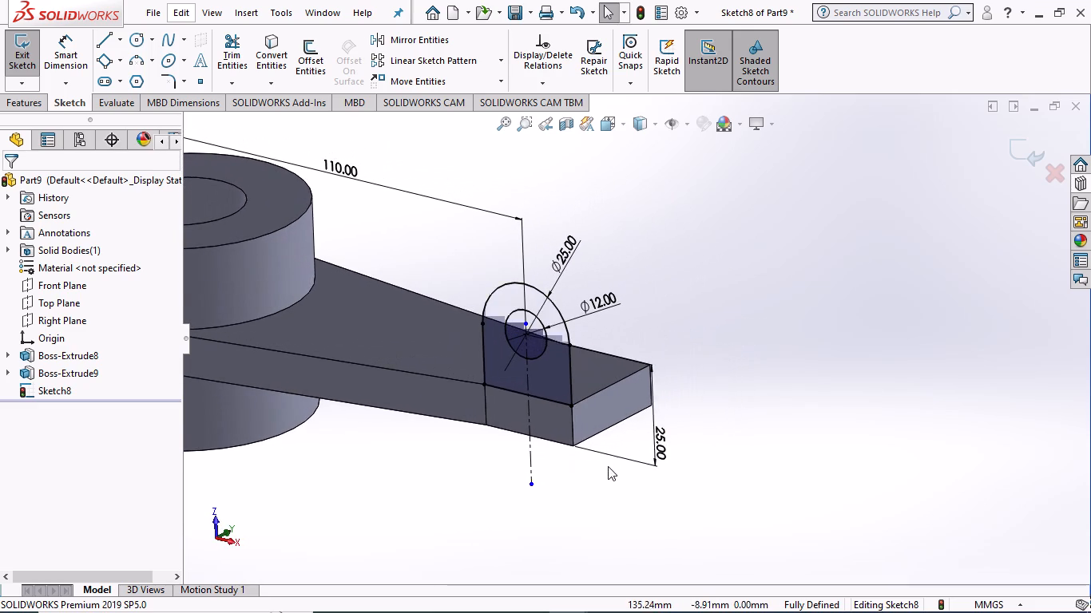
pyautogui.click(24, 103)
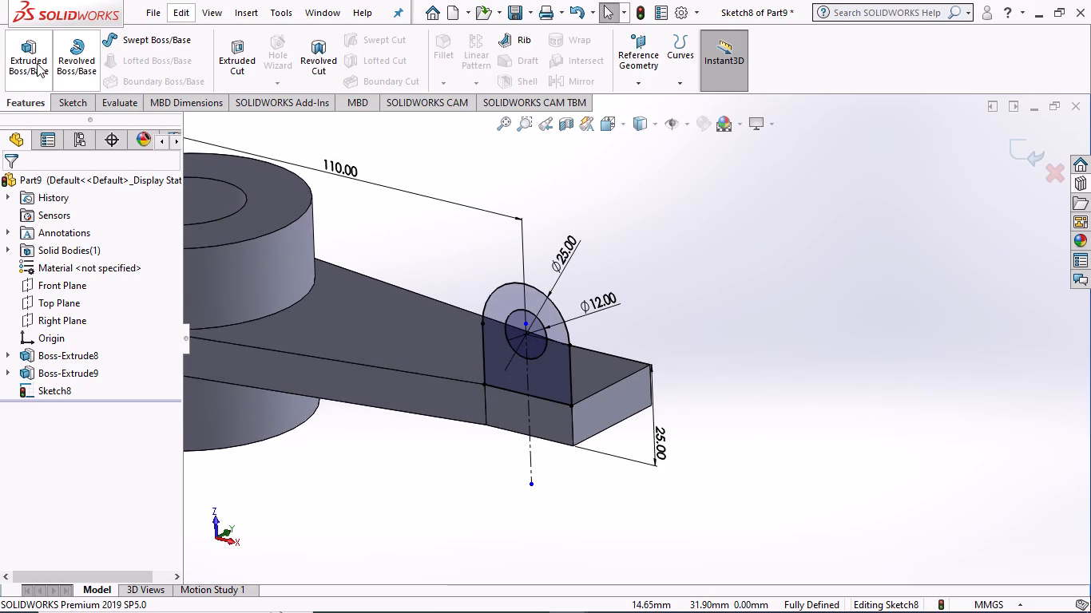
pyautogui.click(36, 63)
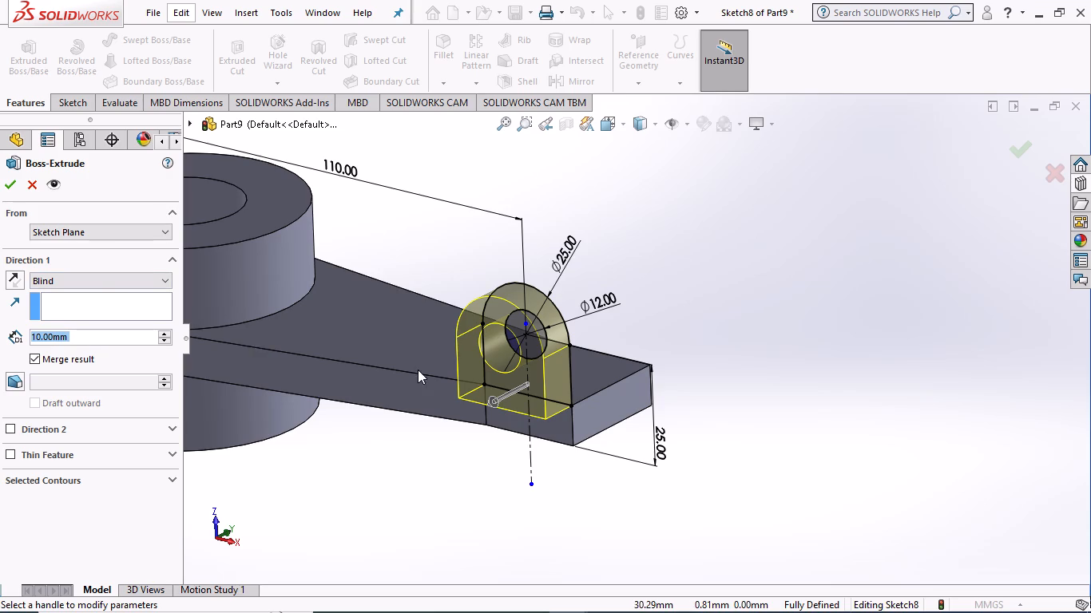
pyautogui.click(15, 275)
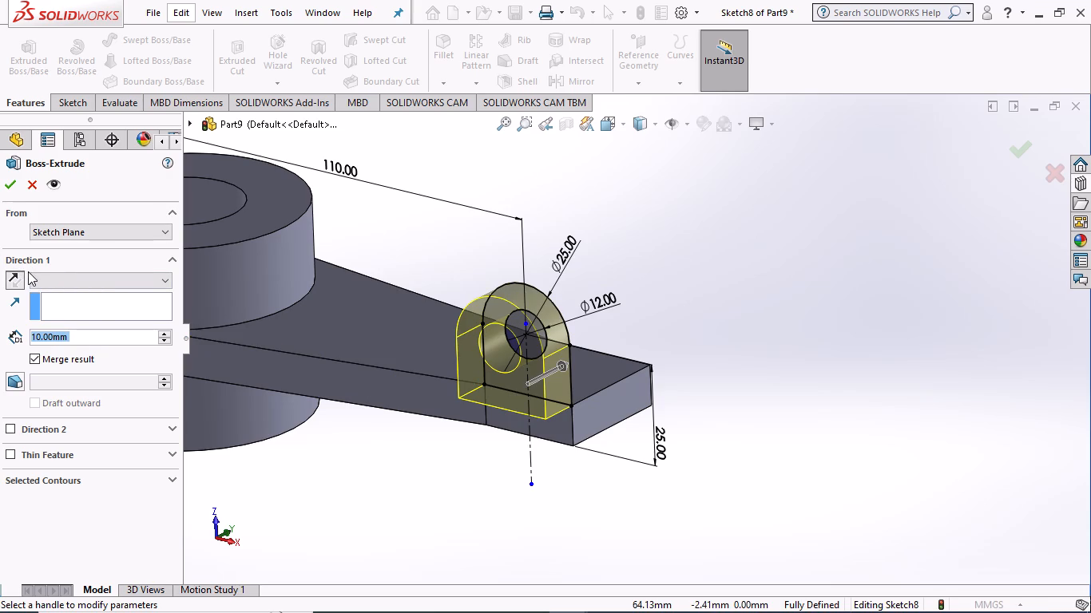
pyautogui.moveTo(758, 310); pyautogui.dragTo(692, 332, button='middle')
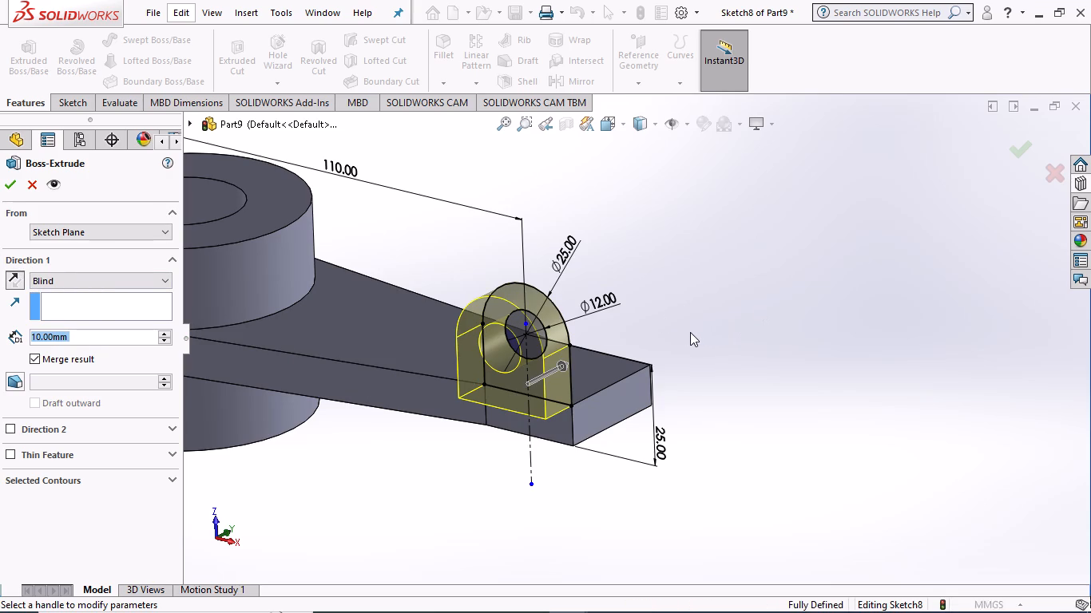
pyautogui.middleClick(795, 342)
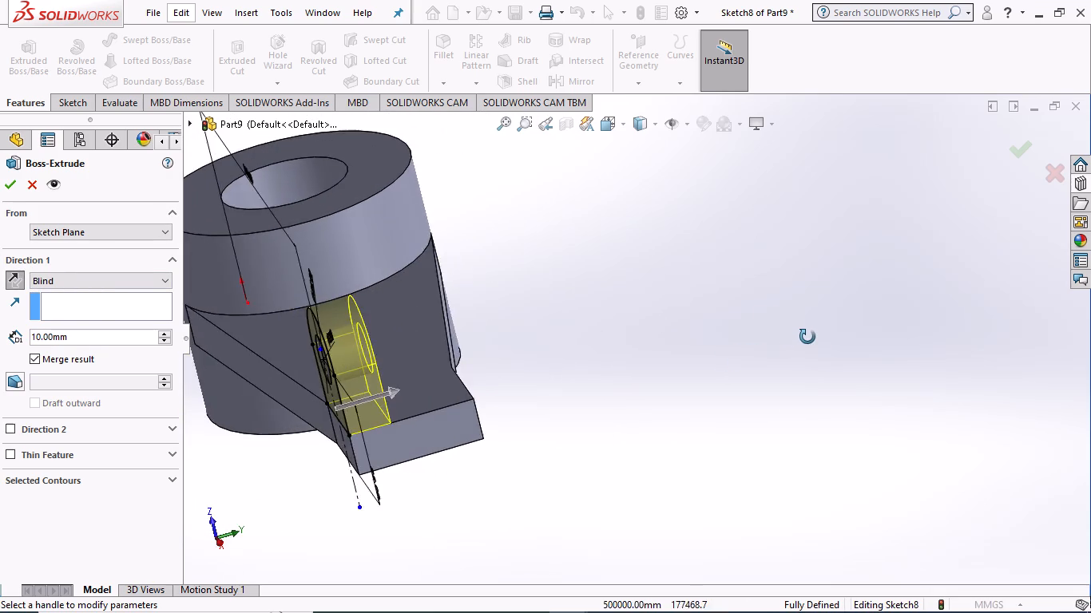
pyautogui.doubleClick(79, 338)
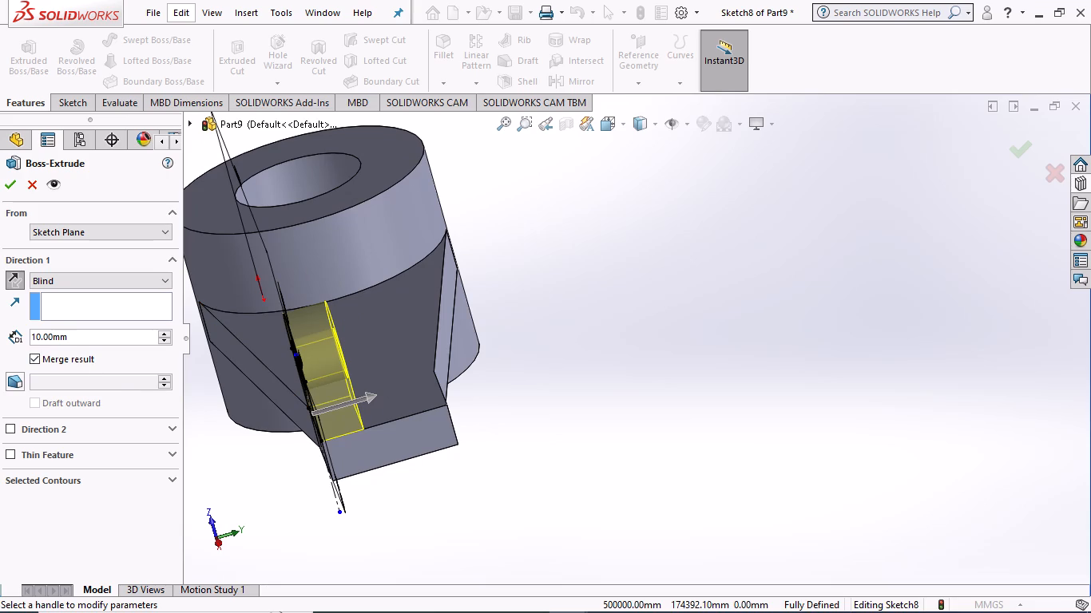
pyautogui.press('9')
pyautogui.press('Return')
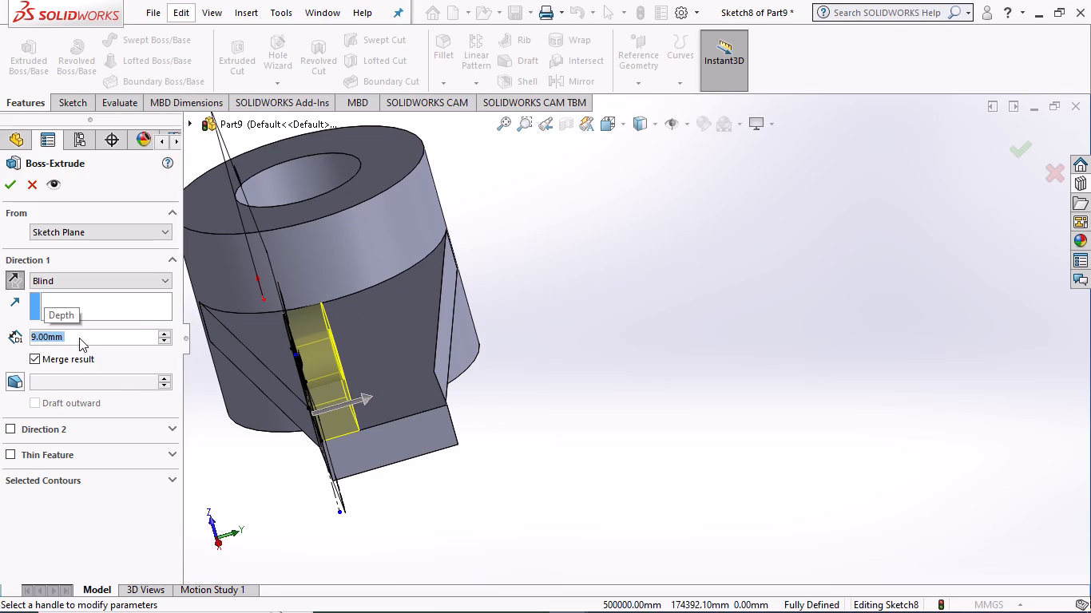
pyautogui.click(10, 186)
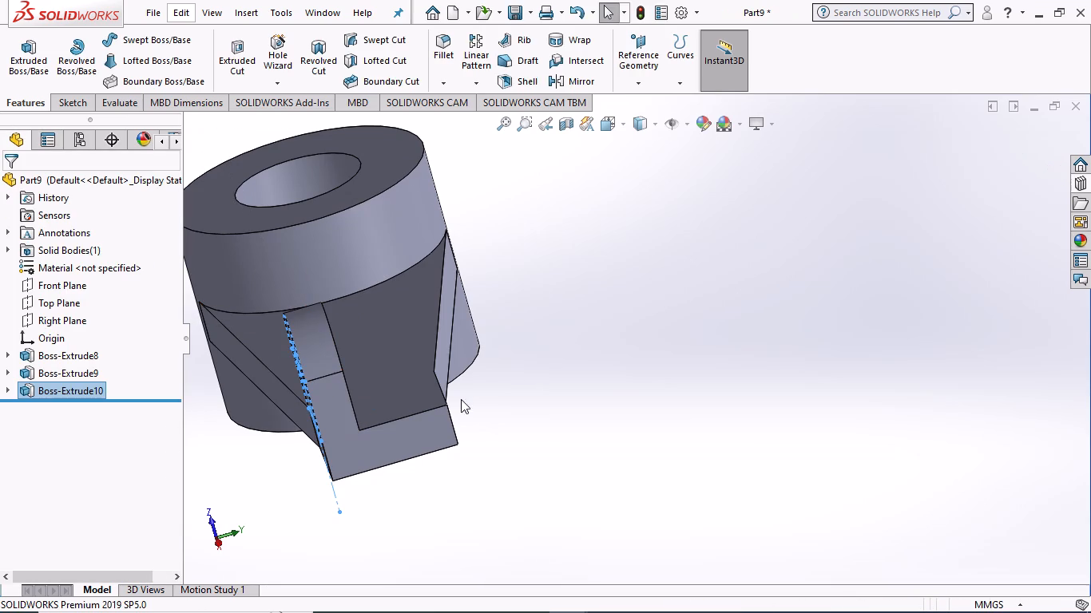
# Examine the extruded lug at the arm's free end from several sides.
pyautogui.middleClick(613, 416)
pyautogui.scroll(3, 613, 415)
pyautogui.moveTo(611, 415); pyautogui.dragTo(654, 394, button='middle')
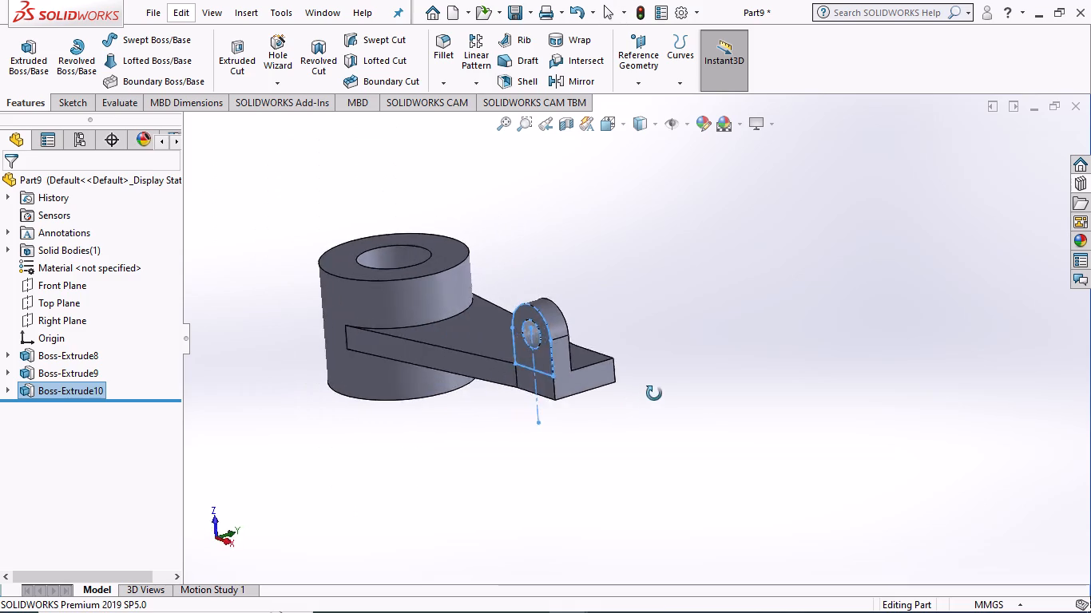
pyautogui.moveTo(654, 394); pyautogui.dragTo(645, 394, button='middle')
pyautogui.click(516, 442)
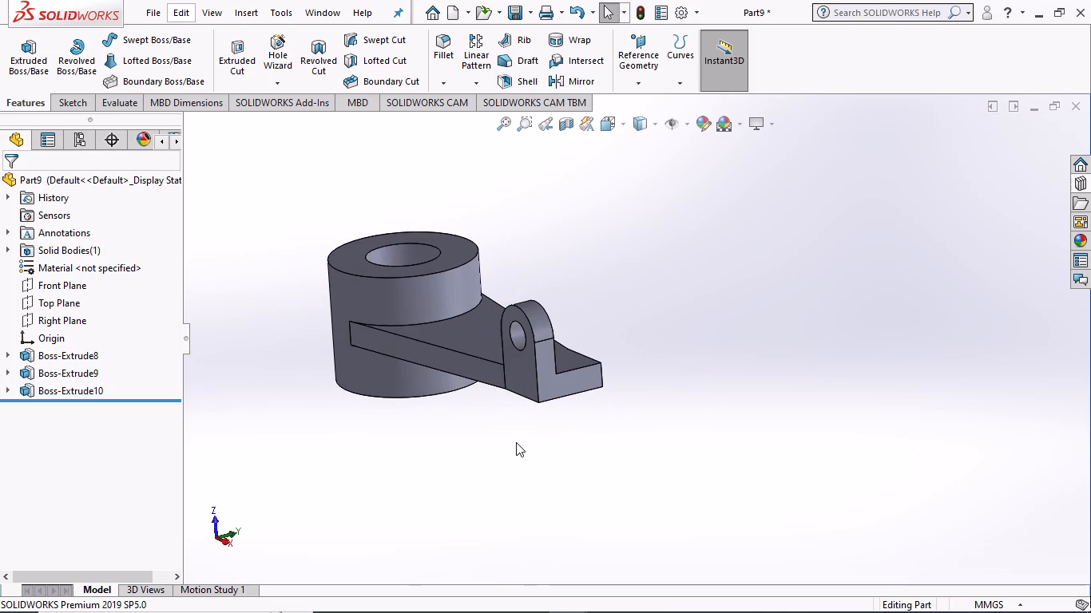
pyautogui.moveTo(698, 395); pyautogui.dragTo(671, 420, button='middle')
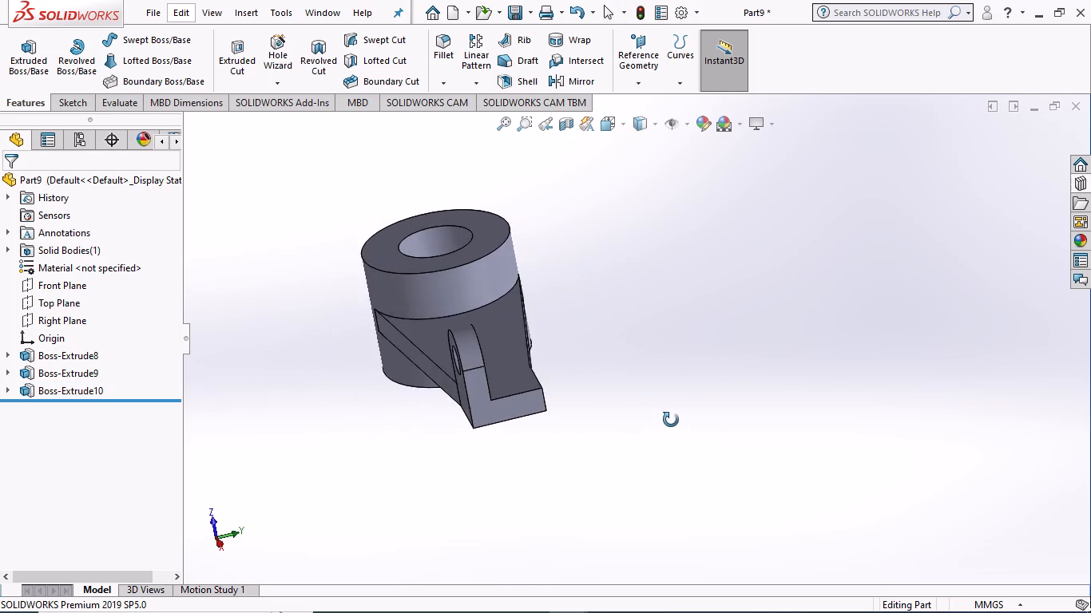
pyautogui.moveTo(671, 420); pyautogui.dragTo(641, 445, button='middle')
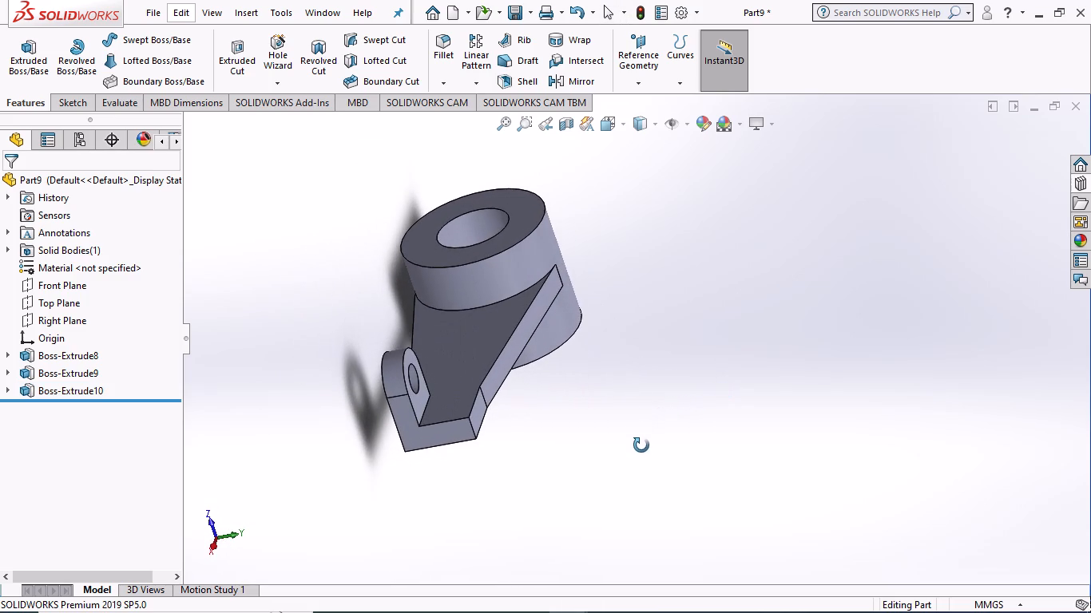
pyautogui.moveTo(641, 445); pyautogui.dragTo(642, 446, button='middle')
pyautogui.scroll(-2, 375, 299)
pyautogui.scroll(1, 385, 299)
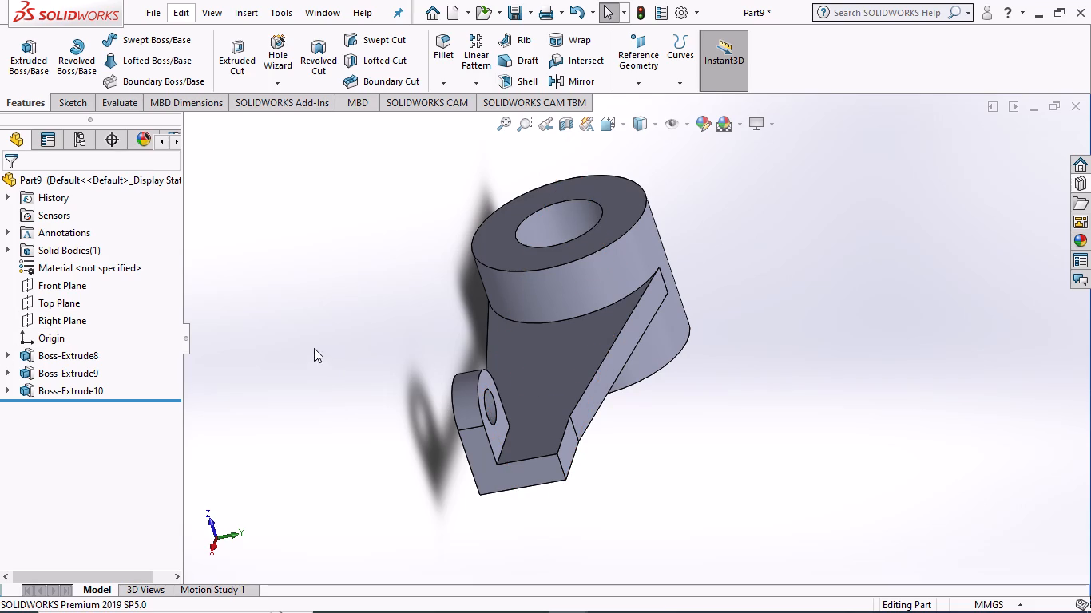
# Mirror the lug extrusion about the Top Plane to the opposite side of the arm.
pyautogui.moveTo(314, 348); pyautogui.dragTo(336, 290, button='middle')
pyautogui.scroll(1, 336, 290)
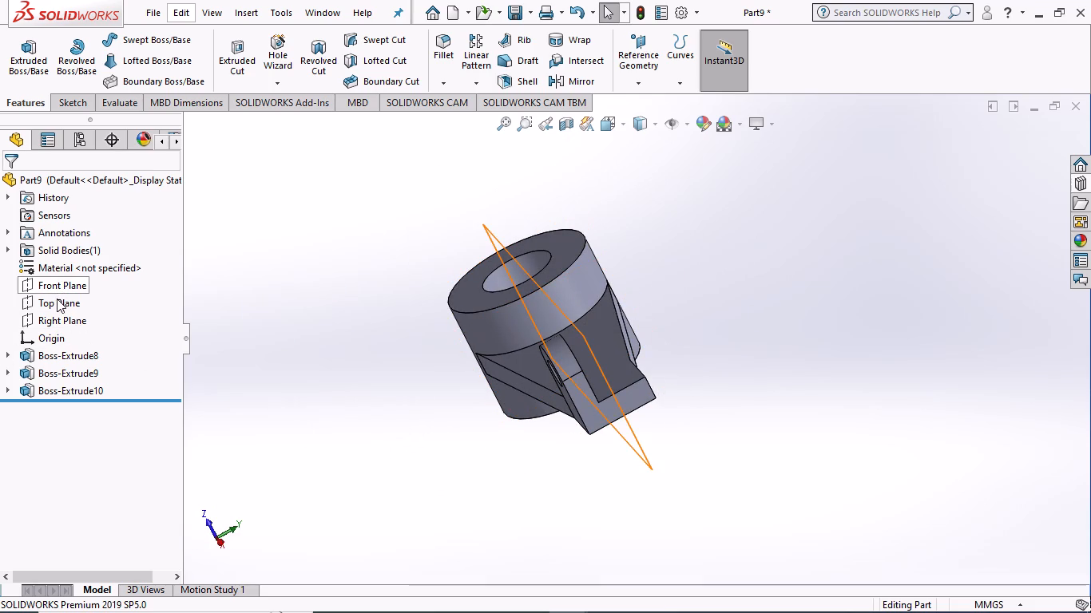
pyautogui.click(57, 299)
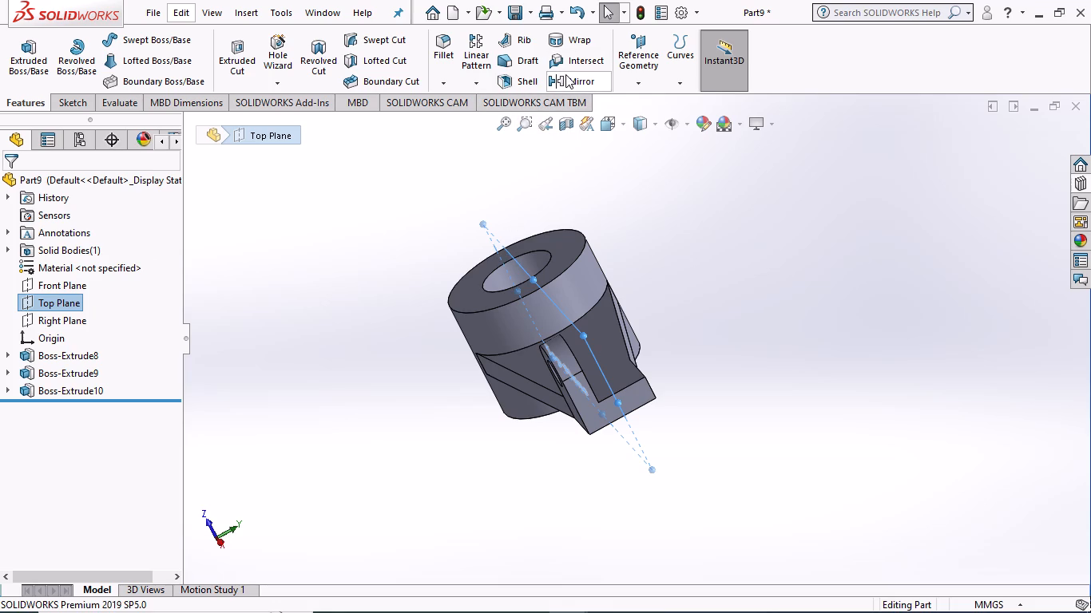
pyautogui.click(568, 77)
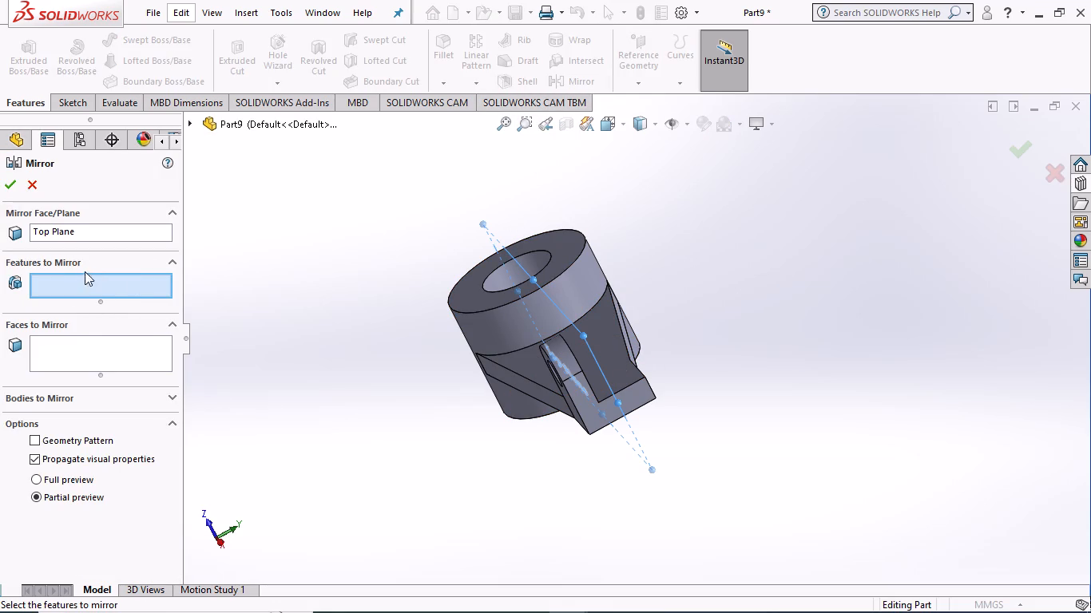
pyautogui.click(188, 123)
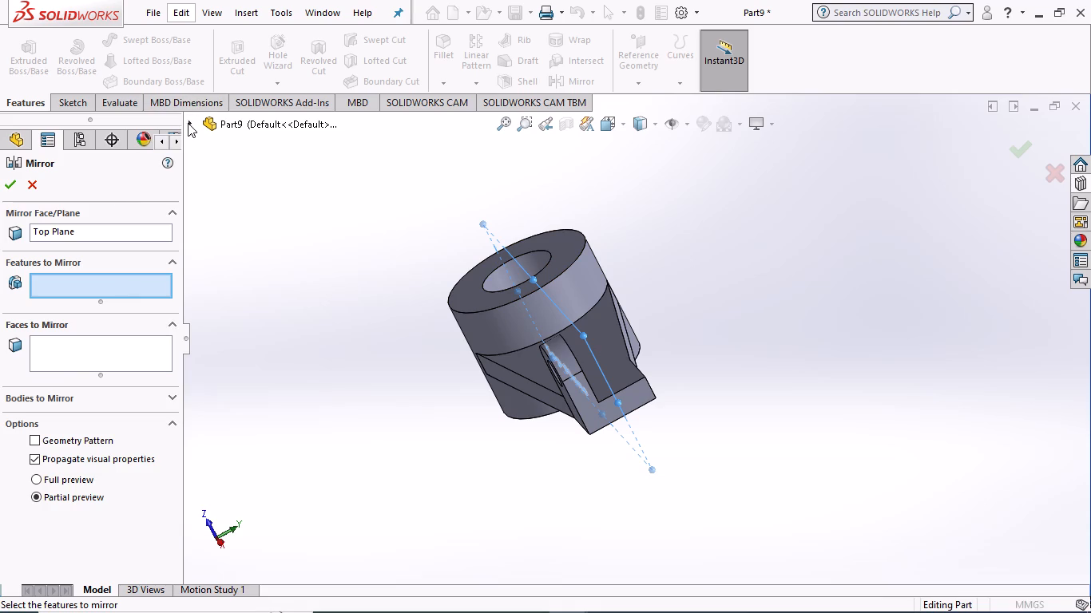
pyautogui.click(252, 332)
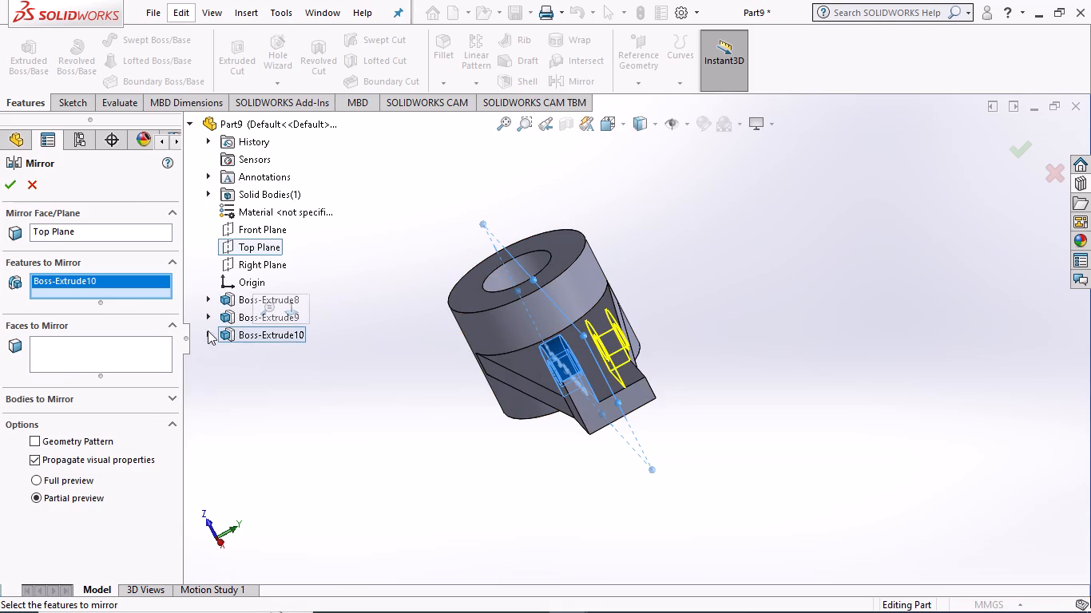
pyautogui.click(14, 185)
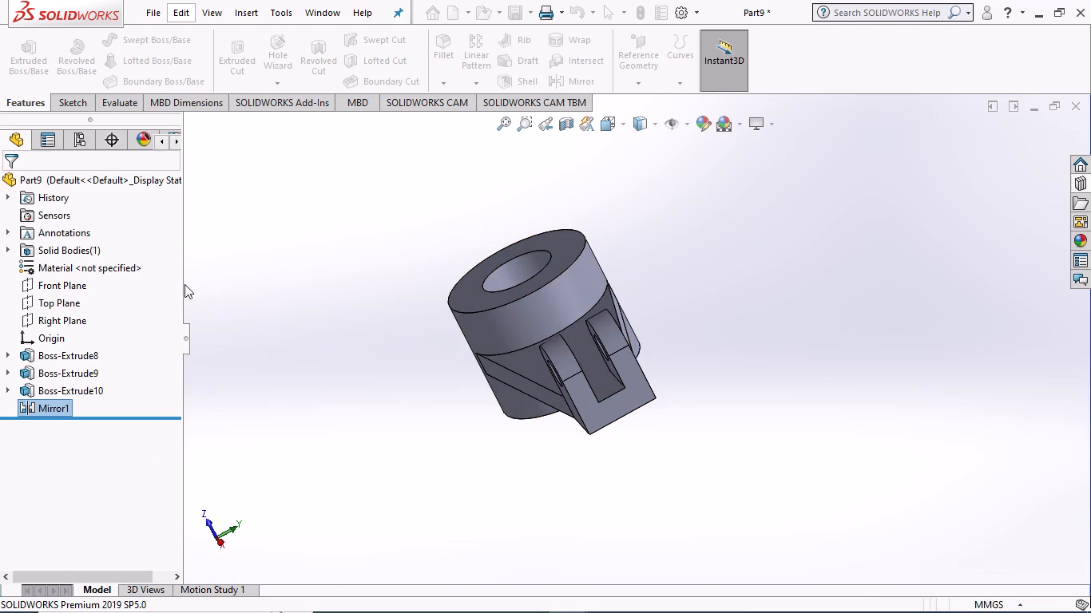
# Examine the finished part from all sides, checking the cylinder, the tapered arm and both lugs.
pyautogui.scroll(2, 484, 354)
pyautogui.moveTo(423, 340); pyautogui.dragTo(668, 280, button='middle')
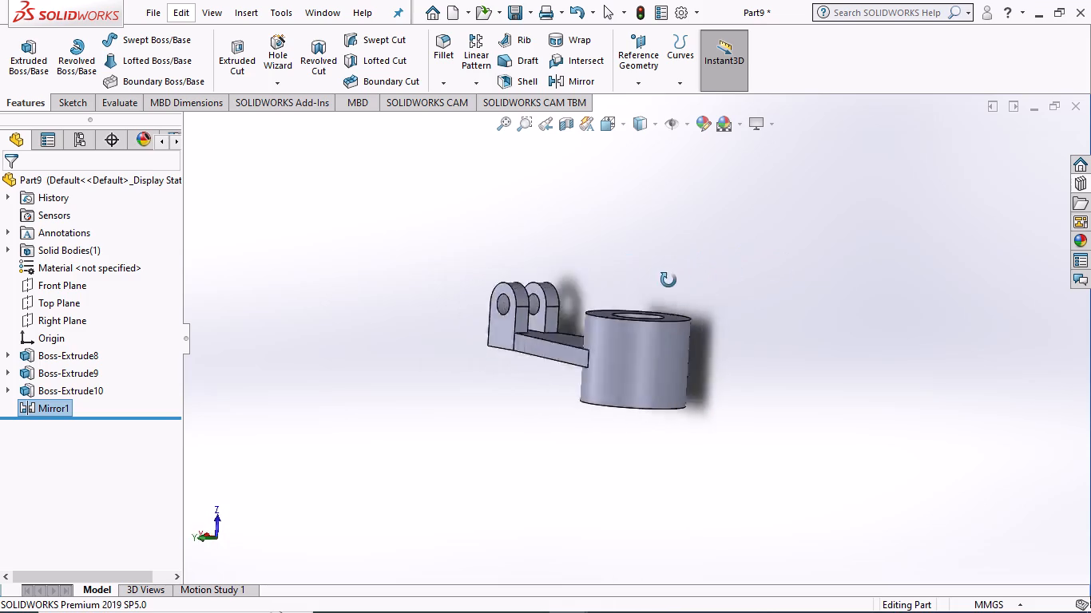
pyautogui.moveTo(668, 280); pyautogui.dragTo(562, 300, button='middle')
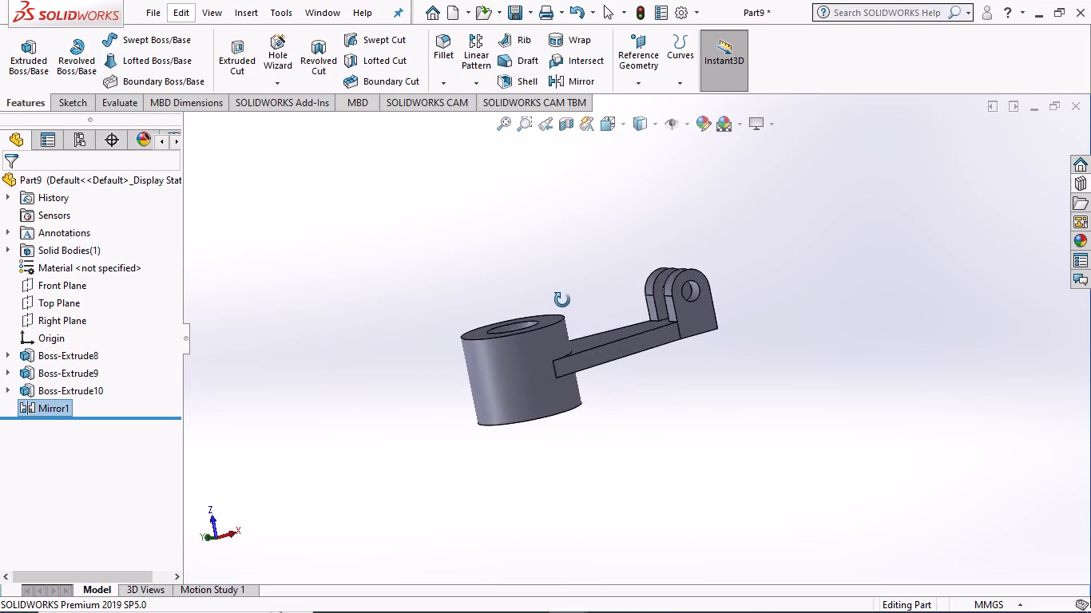
pyautogui.moveTo(562, 300); pyautogui.dragTo(331, 325, button='middle')
pyautogui.scroll(-2, 667, 247)
pyautogui.scroll(2, 537, 390)
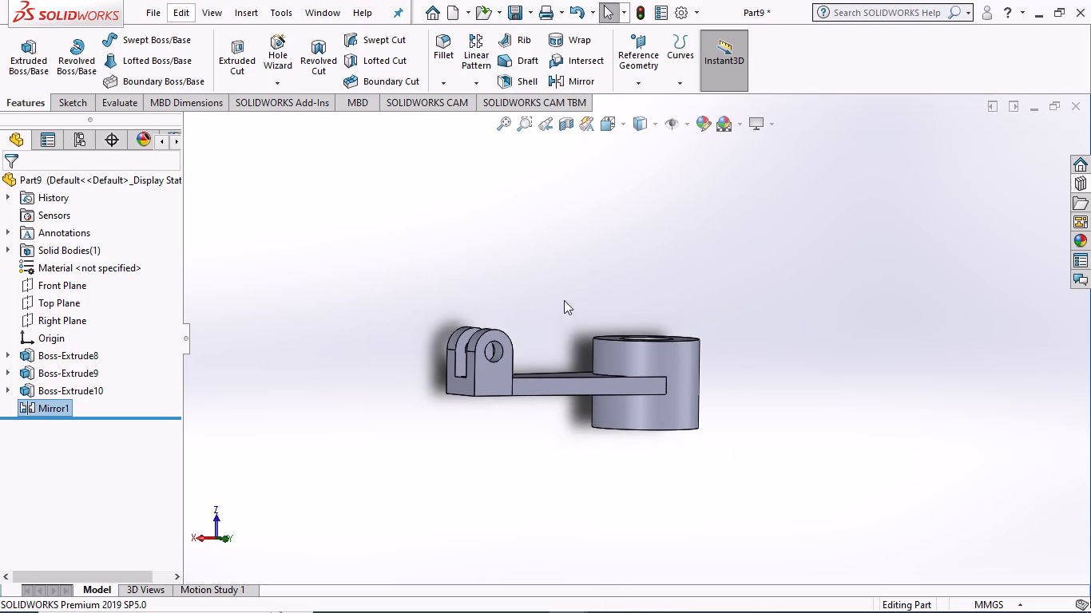
pyautogui.moveTo(568, 266); pyautogui.dragTo(831, 347, button='middle')
pyautogui.moveTo(611, 276); pyautogui.dragTo(707, 421, button='middle')
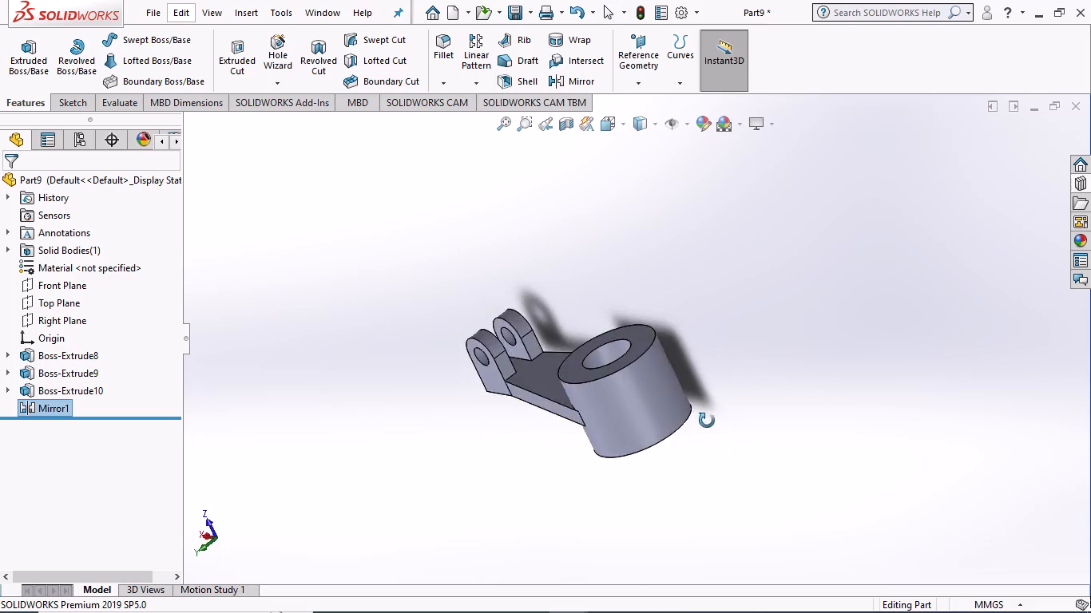
pyautogui.moveTo(707, 421); pyautogui.dragTo(921, 367, button='middle')
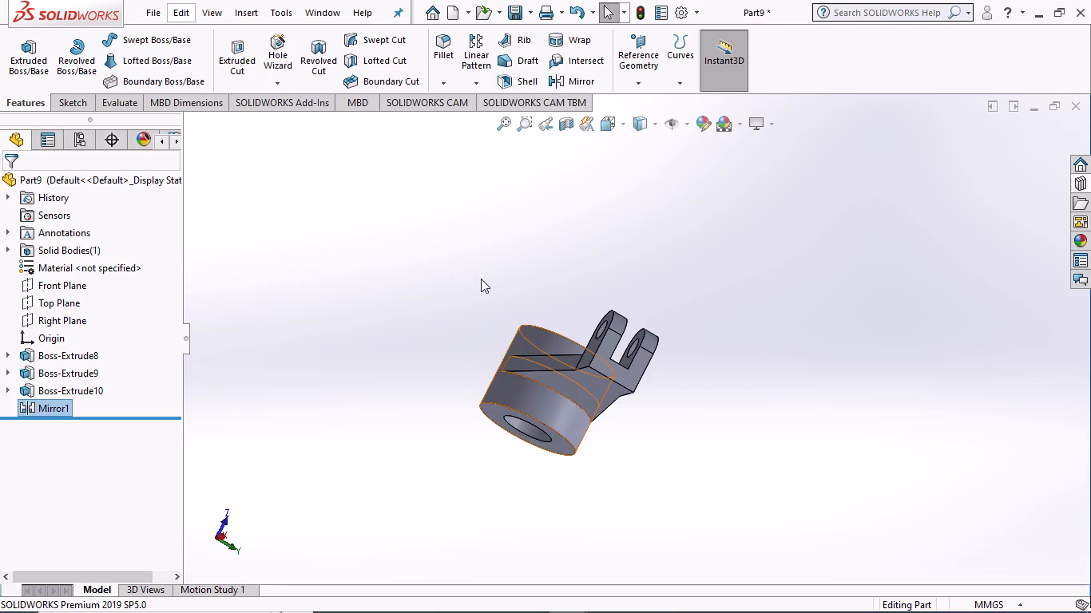
pyautogui.moveTo(482, 275); pyautogui.dragTo(643, 495, button='middle')
pyautogui.moveTo(532, 269); pyautogui.dragTo(523, 352, button='middle')
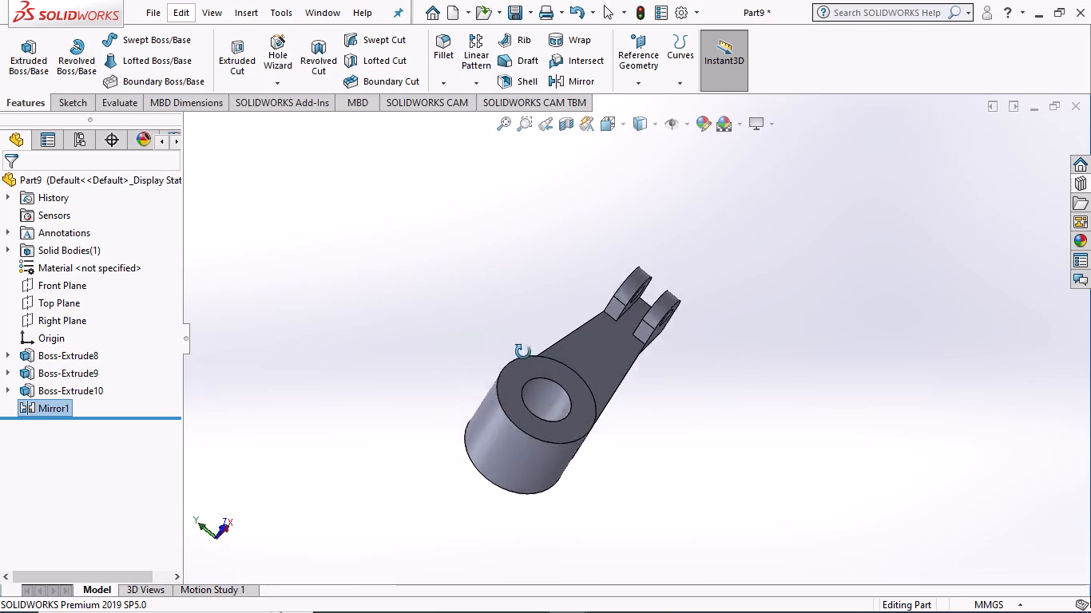
pyautogui.moveTo(523, 352); pyautogui.dragTo(693, 409, button='middle')
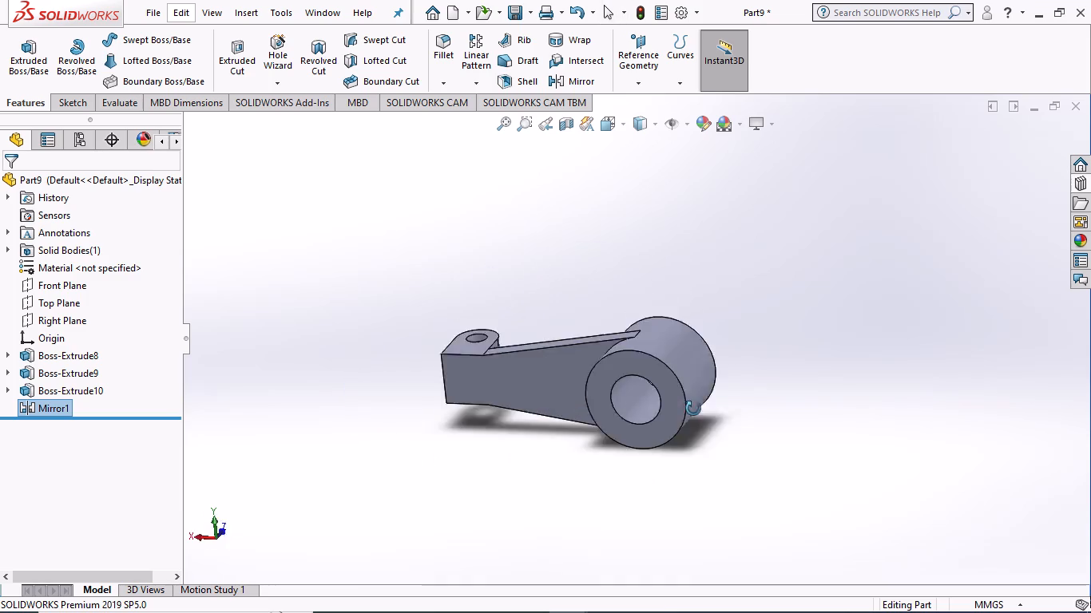
pyautogui.moveTo(693, 409); pyautogui.dragTo(640, 363, button='middle')
pyautogui.scroll(-1, 406, 249)
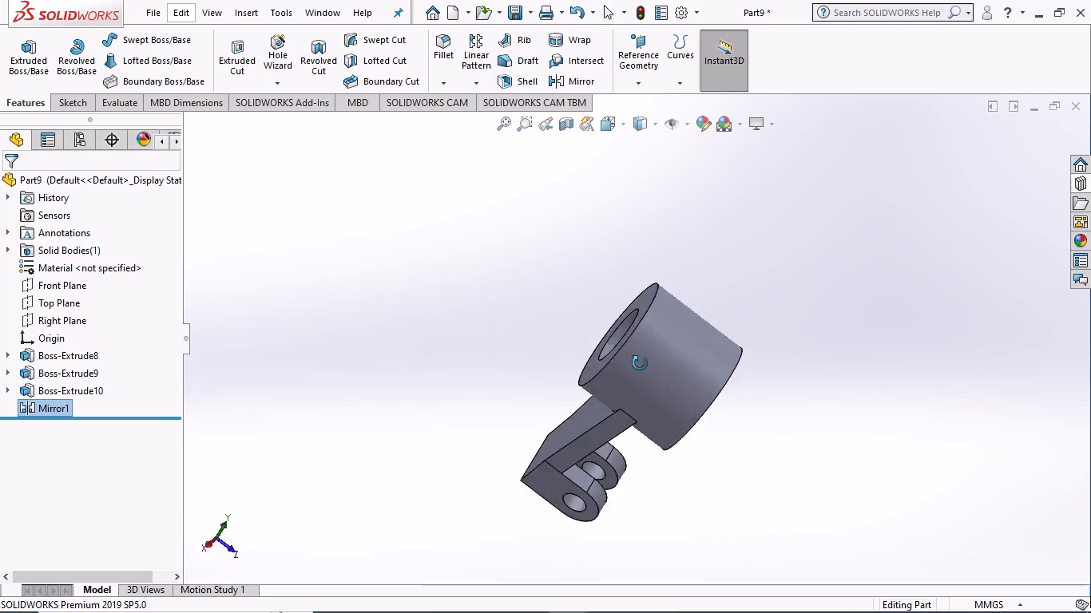
pyautogui.moveTo(640, 363); pyautogui.dragTo(431, 208, button='middle')
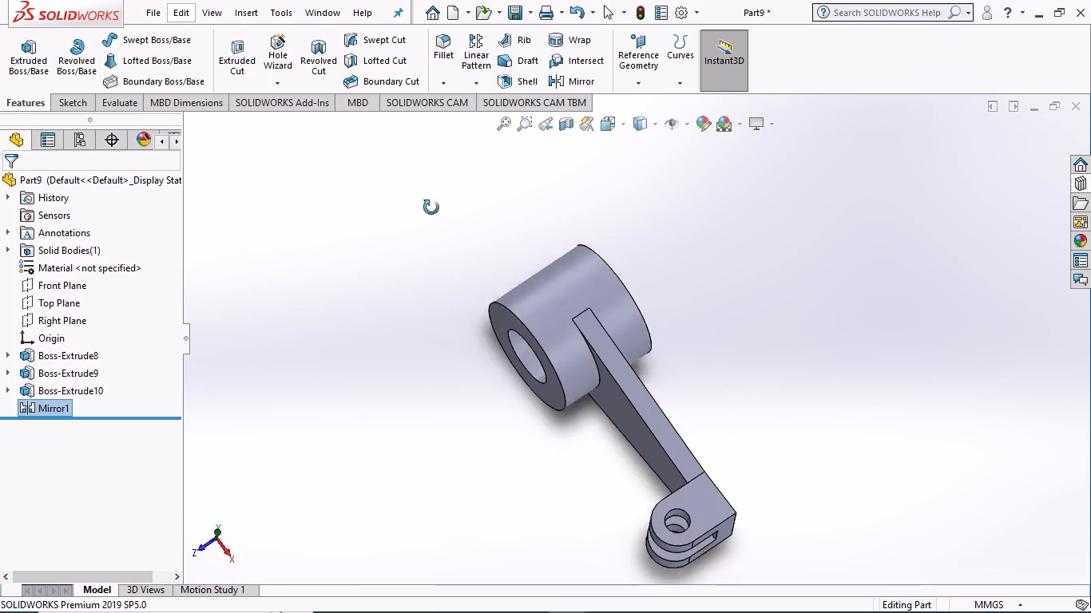
pyautogui.moveTo(431, 208); pyautogui.dragTo(433, 189, button='middle')
pyautogui.scroll(1, 433, 190)
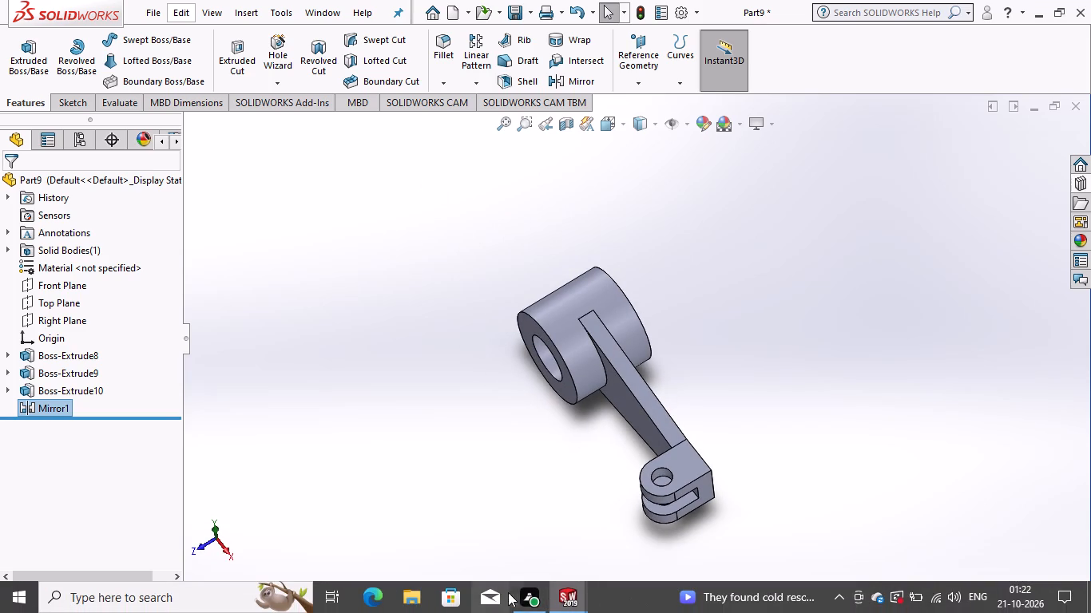
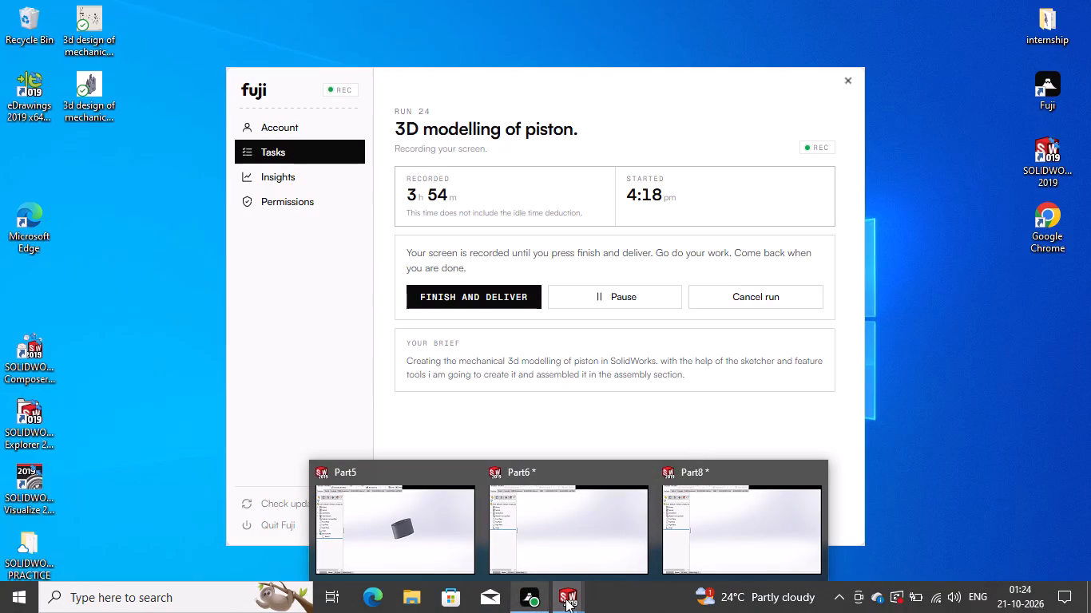
# Switch to SOLIDWORKS with the Part8 document in front.
pyautogui.click(569, 597)
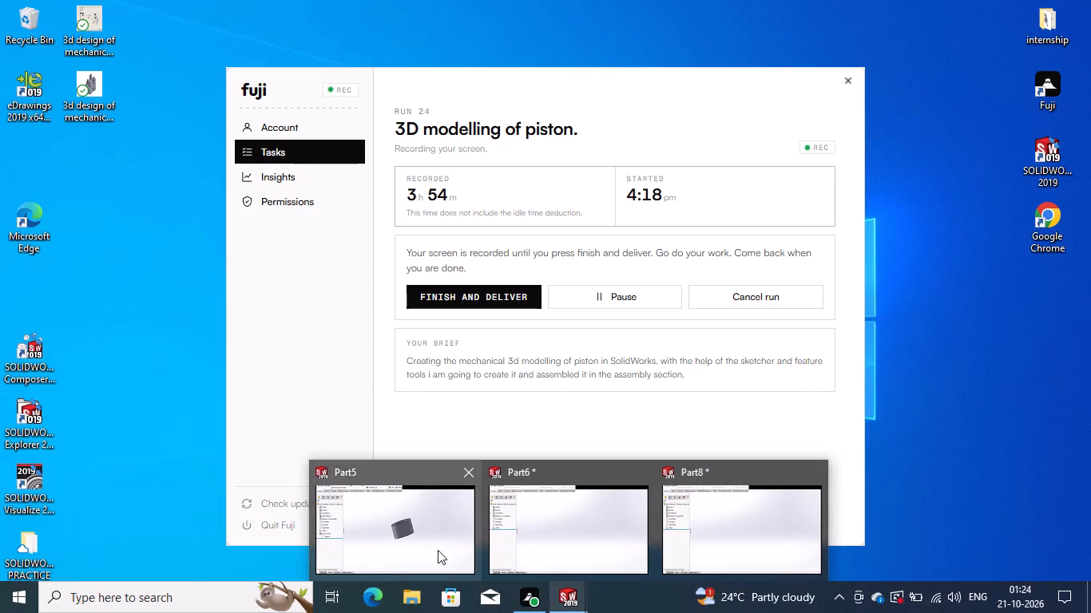
pyautogui.click(438, 550)
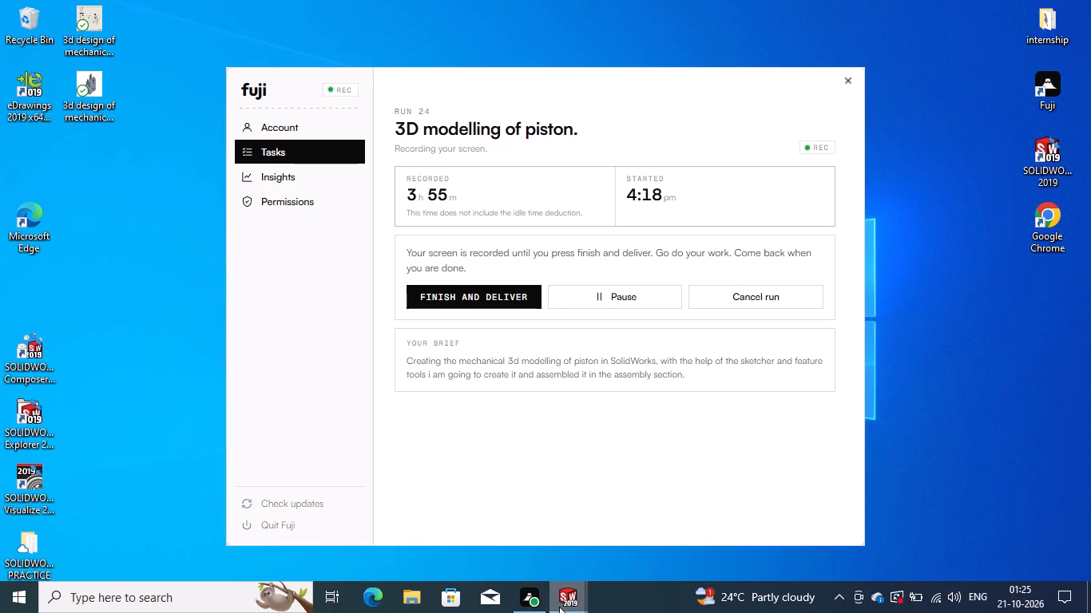
pyautogui.click(559, 607)
pyautogui.click(440, 537)
pyautogui.click(599, 552)
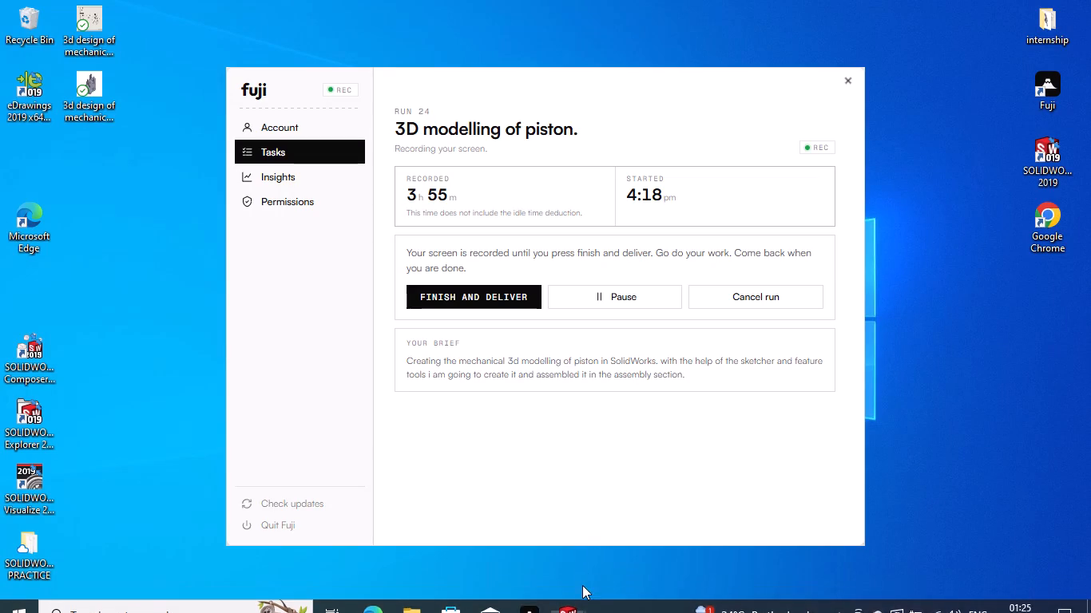
pyautogui.click(569, 600)
pyautogui.click(704, 549)
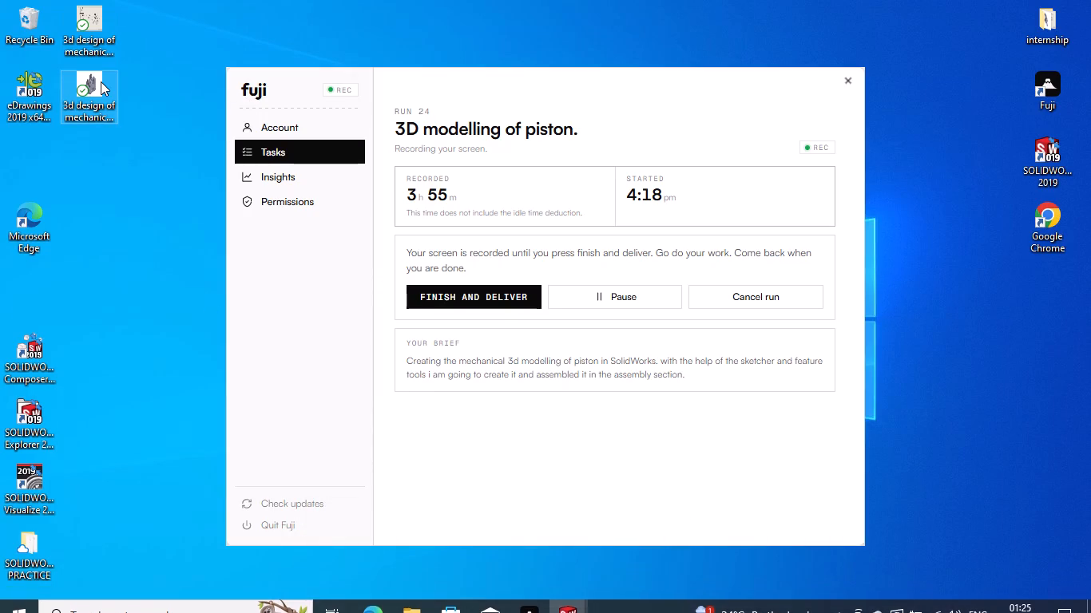
pyautogui.press('super+Tab')
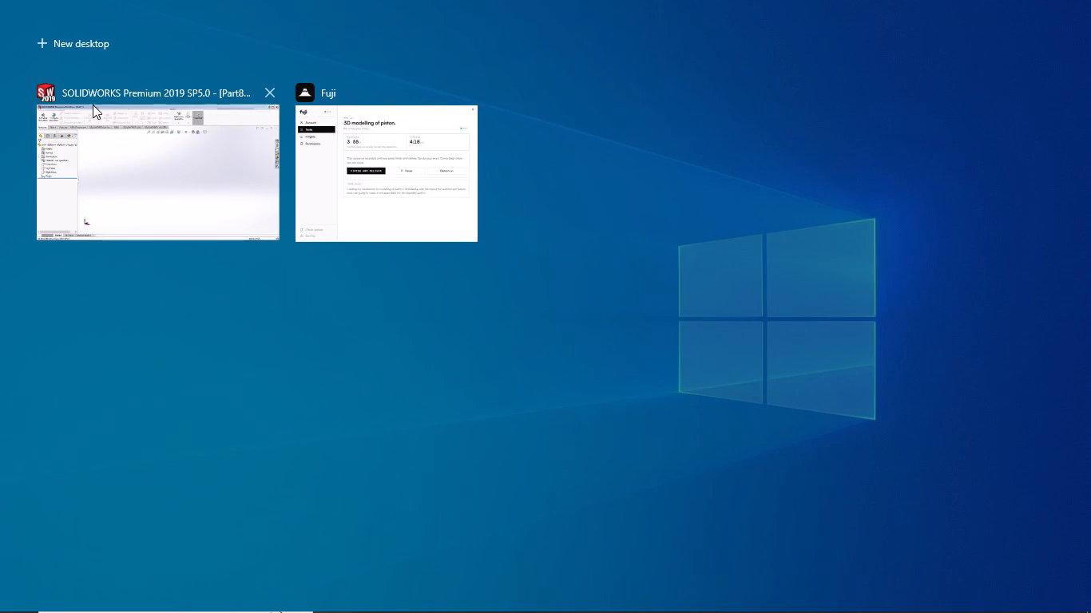
pyautogui.click(150, 170)
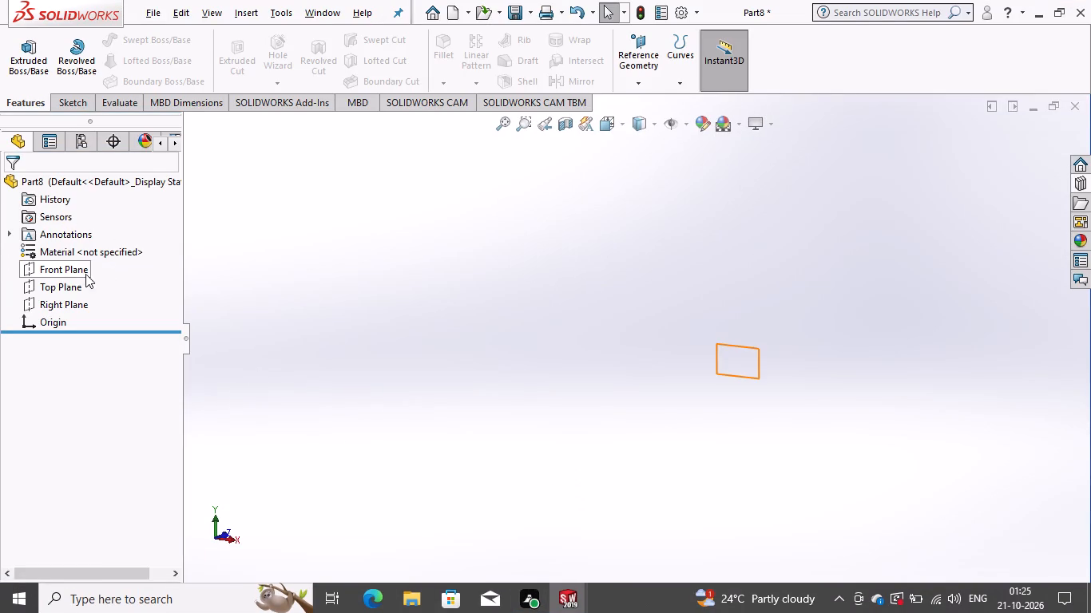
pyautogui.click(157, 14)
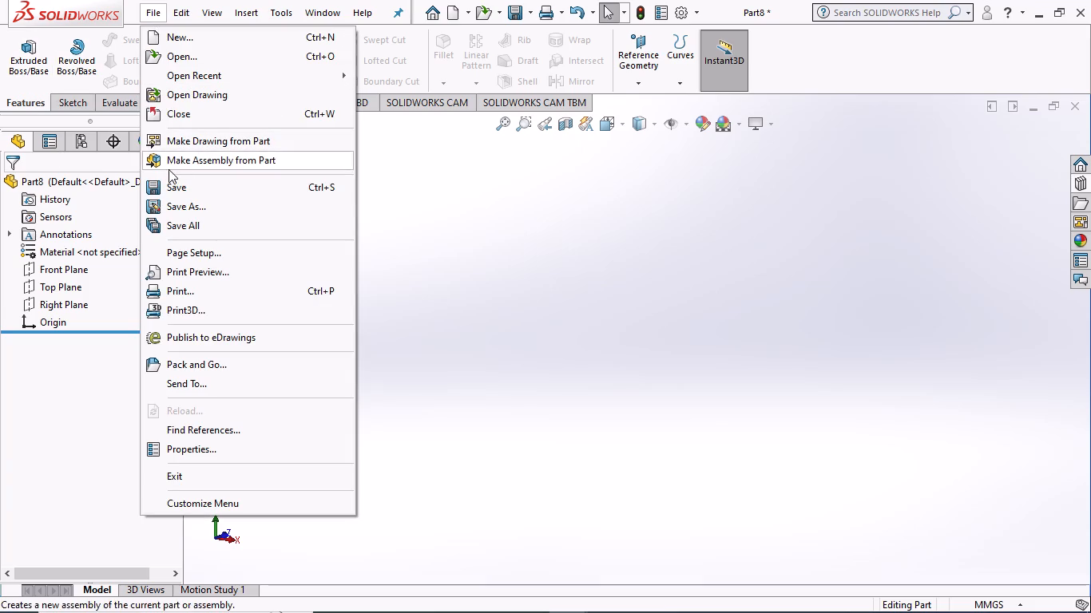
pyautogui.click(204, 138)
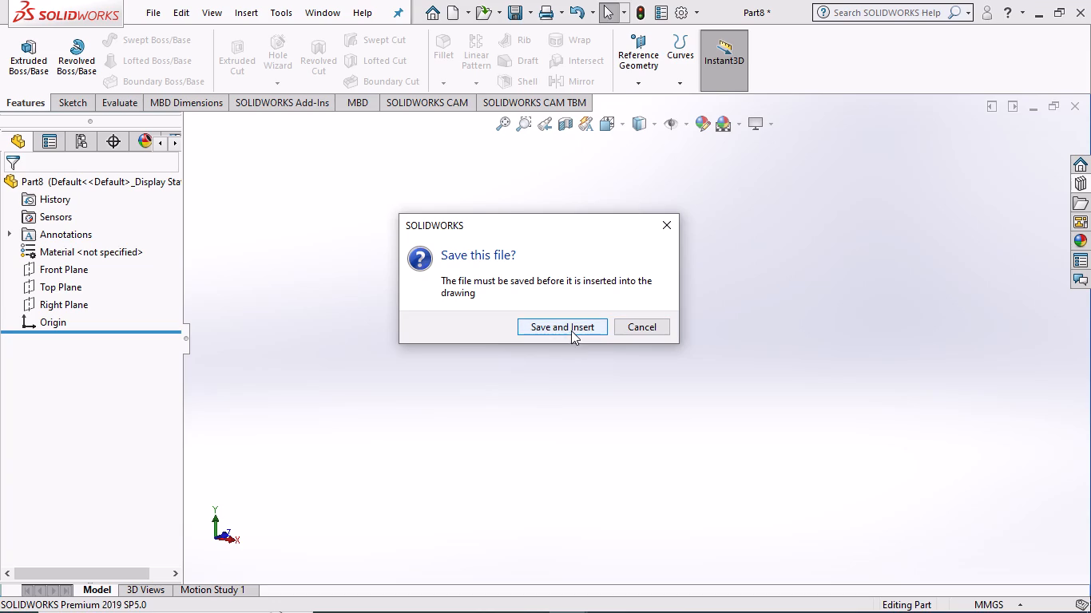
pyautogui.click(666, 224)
# Create a new drawing document with the standard A0 (ISO) sheet format.
pyautogui.click(157, 6)
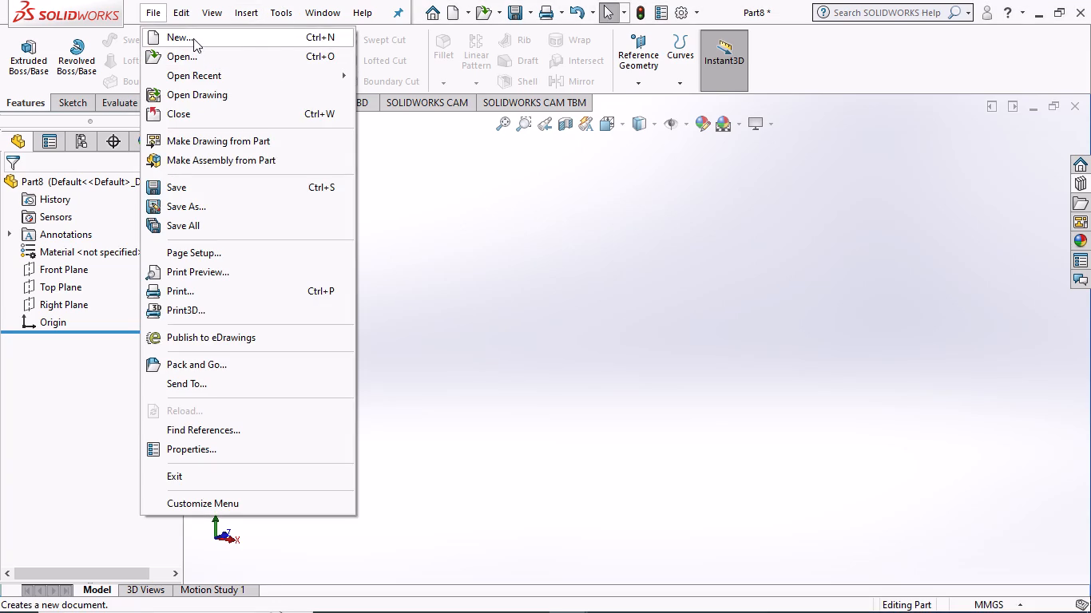
pyautogui.click(193, 38)
pyautogui.click(825, 272)
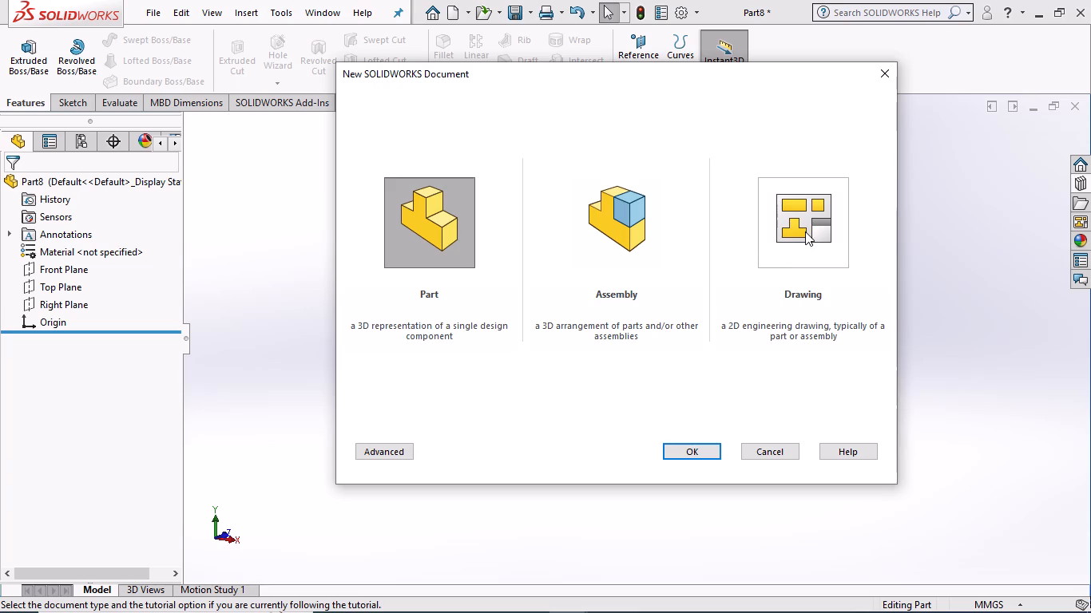
pyautogui.click(805, 231)
pyautogui.click(701, 449)
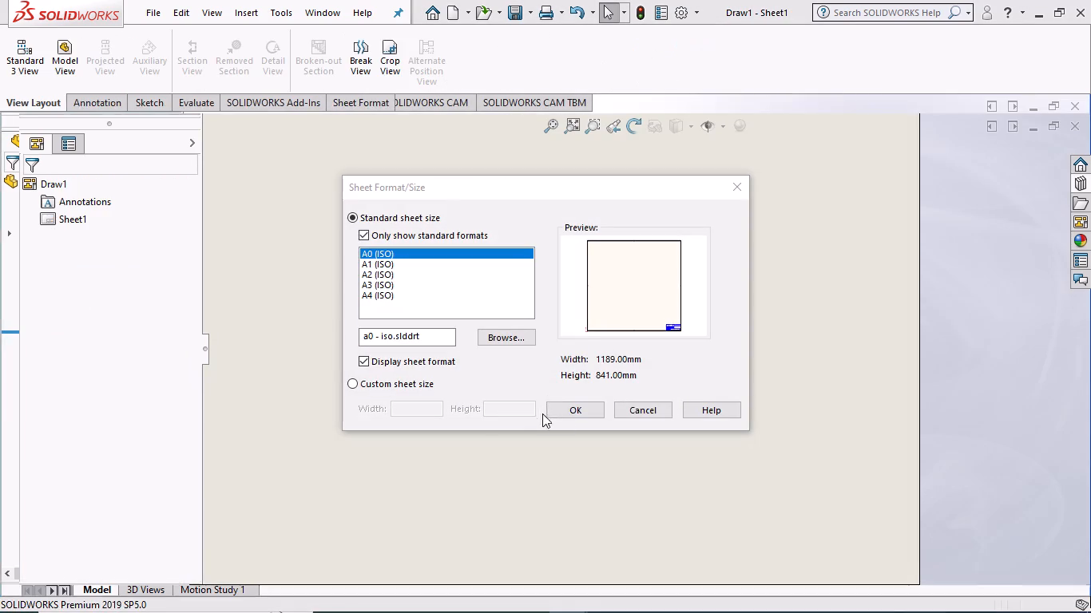
pyautogui.click(574, 410)
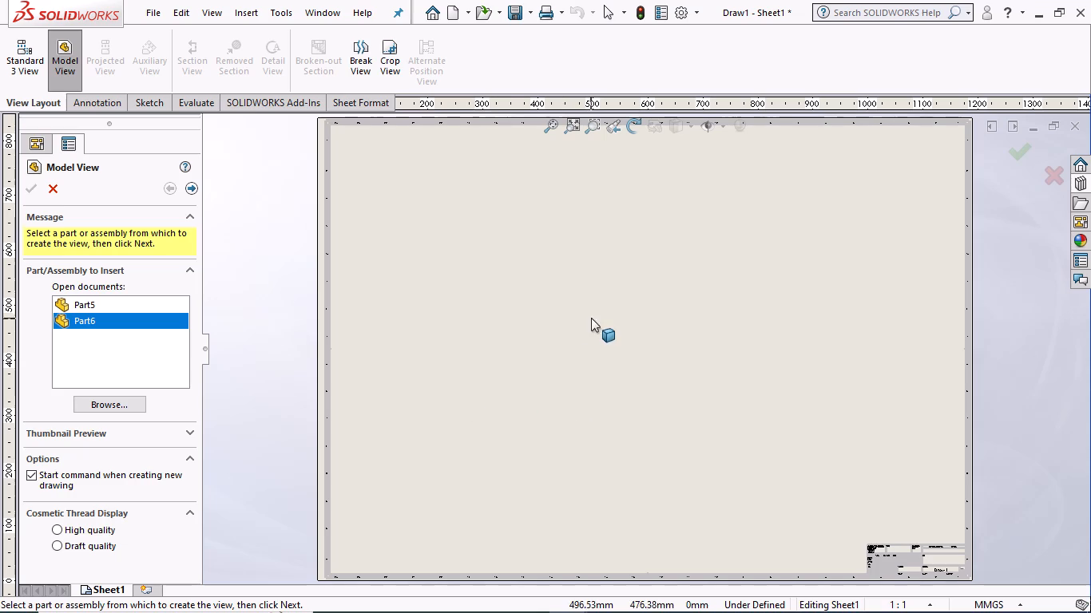
# Insert the mechanical lever part from the assembly 2 folder and place its base view near the middle of the sheet.
pyautogui.click(111, 405)
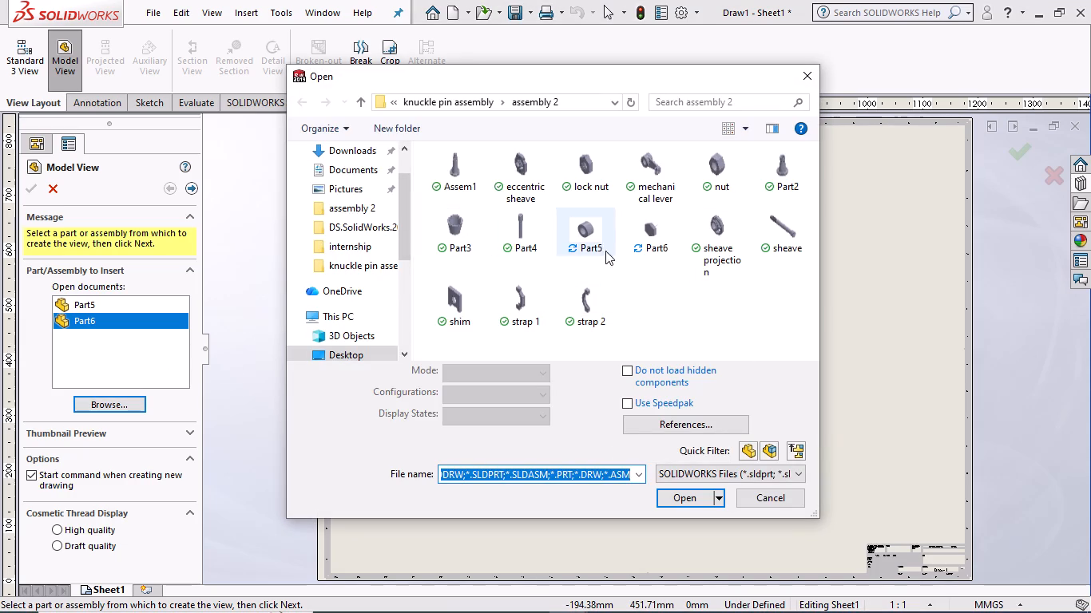
pyautogui.click(656, 171)
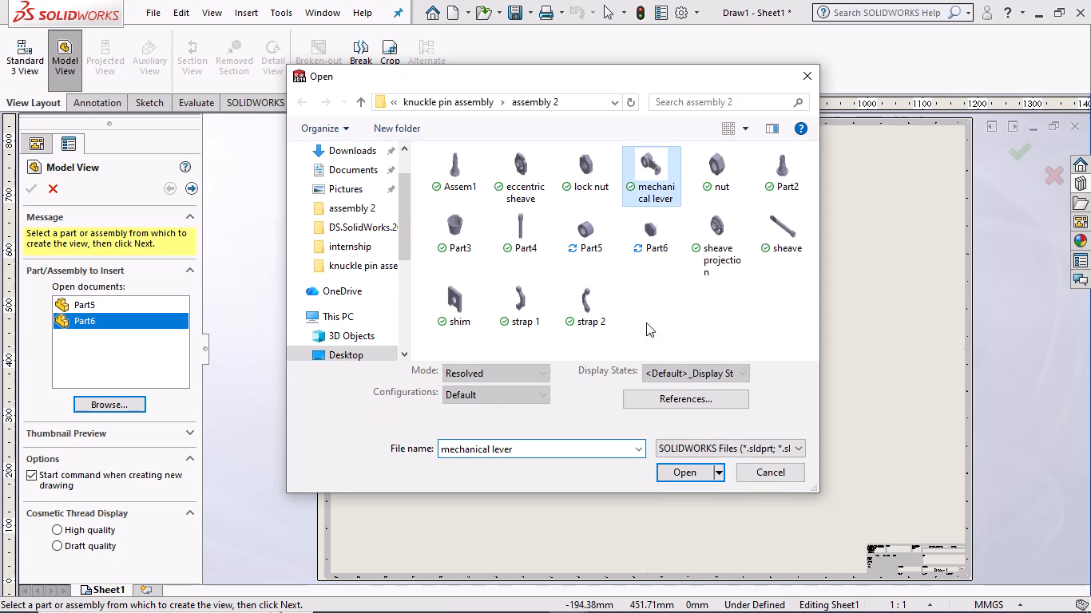
pyautogui.click(684, 470)
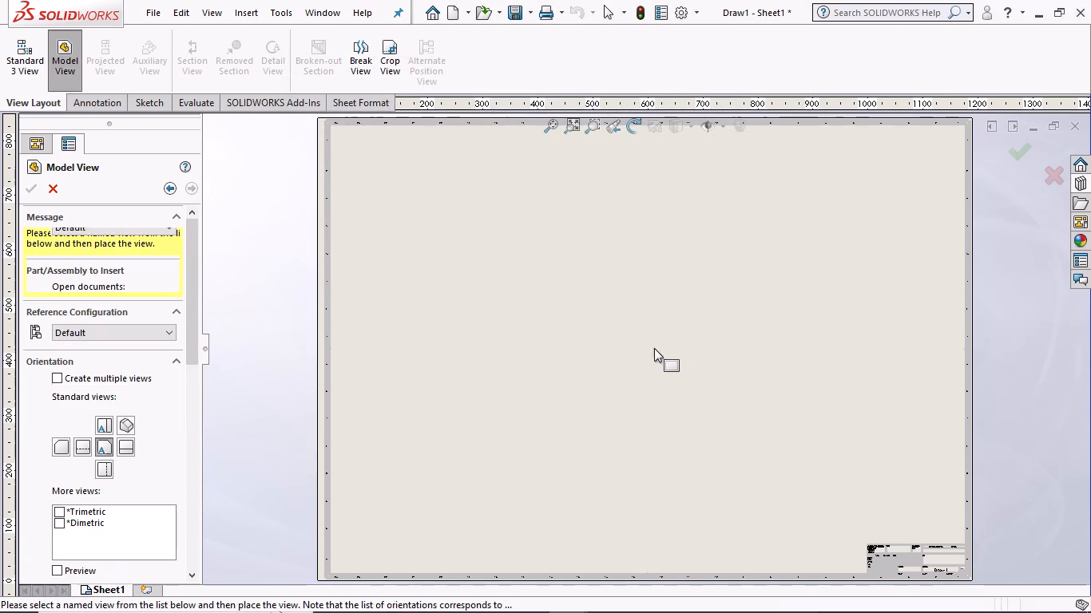
pyautogui.click(647, 332)
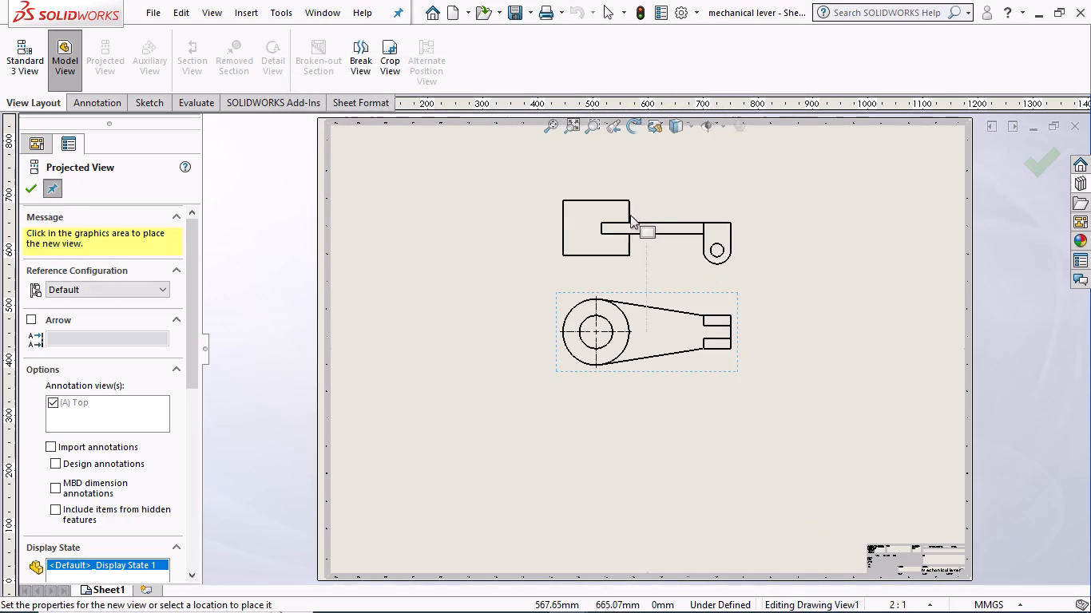
# Place three projected views of the lever: one above the base view, one to its right, and a pictorial view at lower left.
pyautogui.click(630, 206)
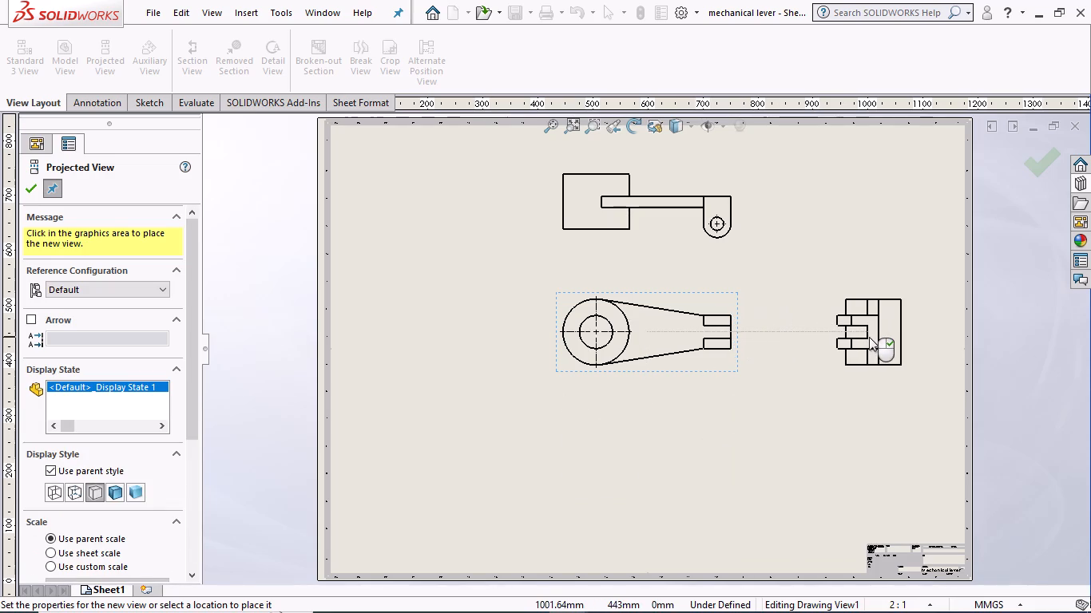
pyautogui.click(869, 337)
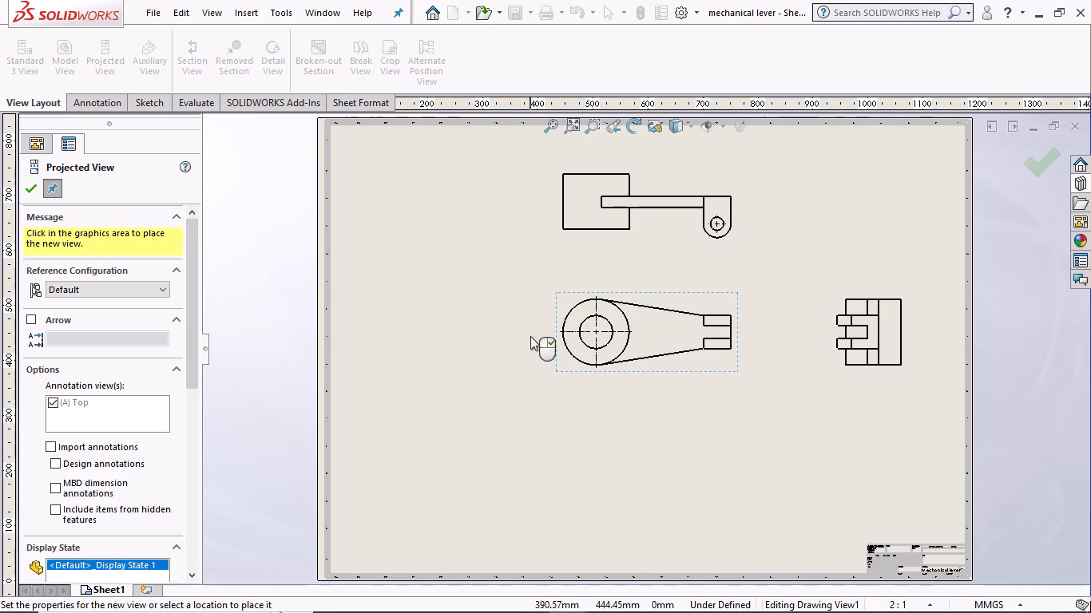
pyautogui.click(502, 469)
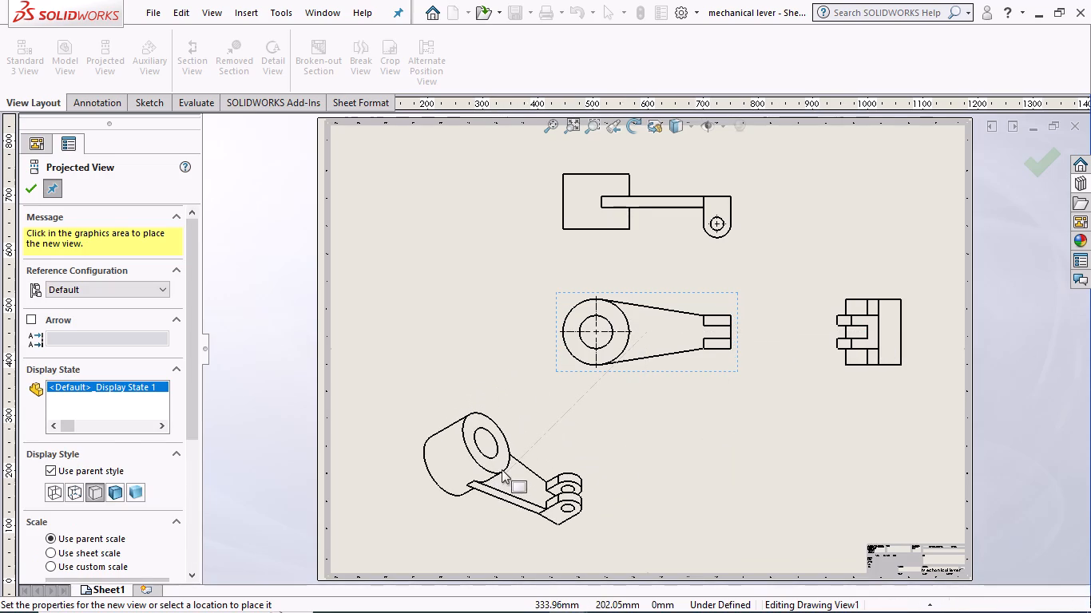
pyautogui.press('Escape')
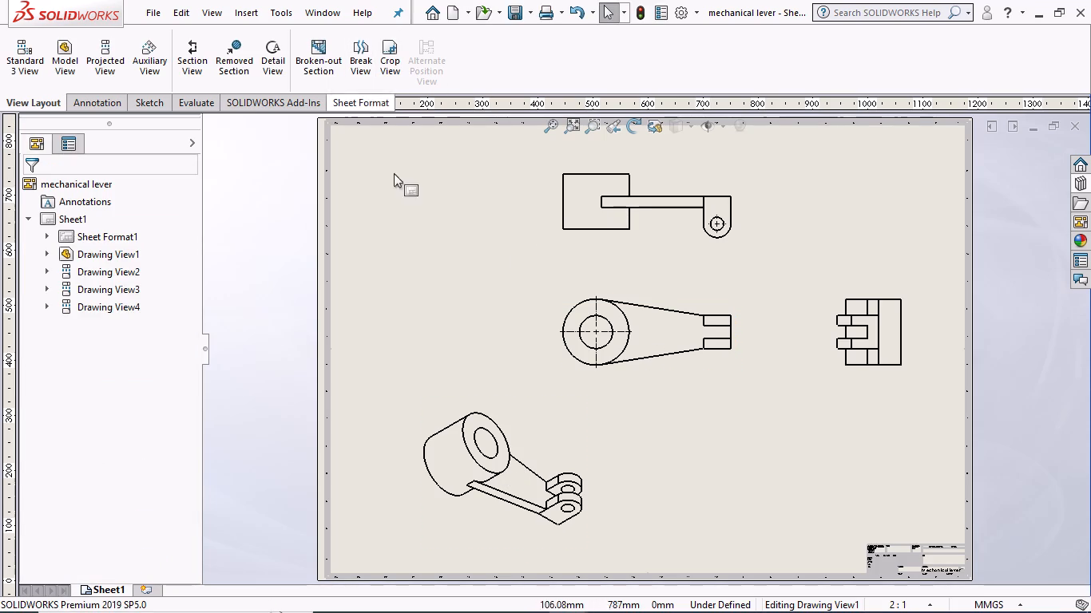
# Dimension the lever's rounded eye end in the upper view: its straight vertical edge, outer arc radius and hole diameter.
pyautogui.rightClick(423, 208)
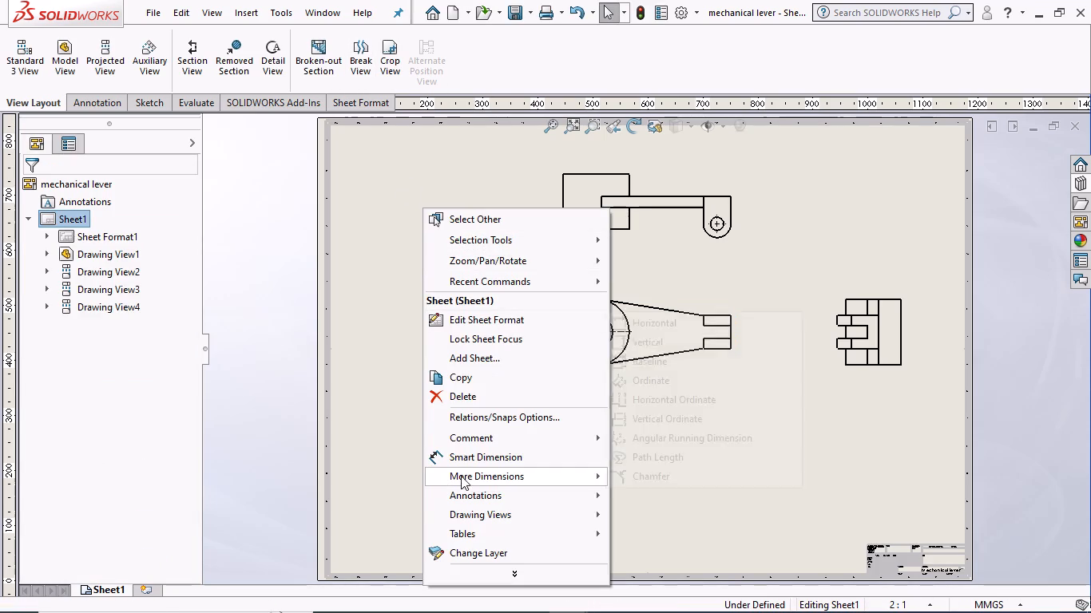
pyautogui.click(463, 461)
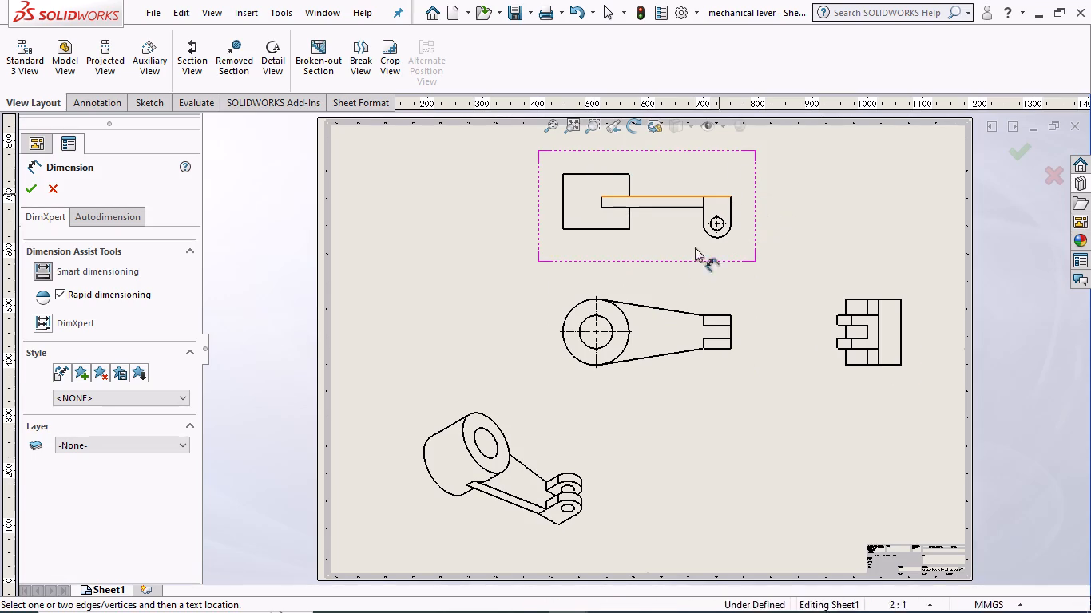
pyautogui.click(731, 208)
pyautogui.click(748, 211)
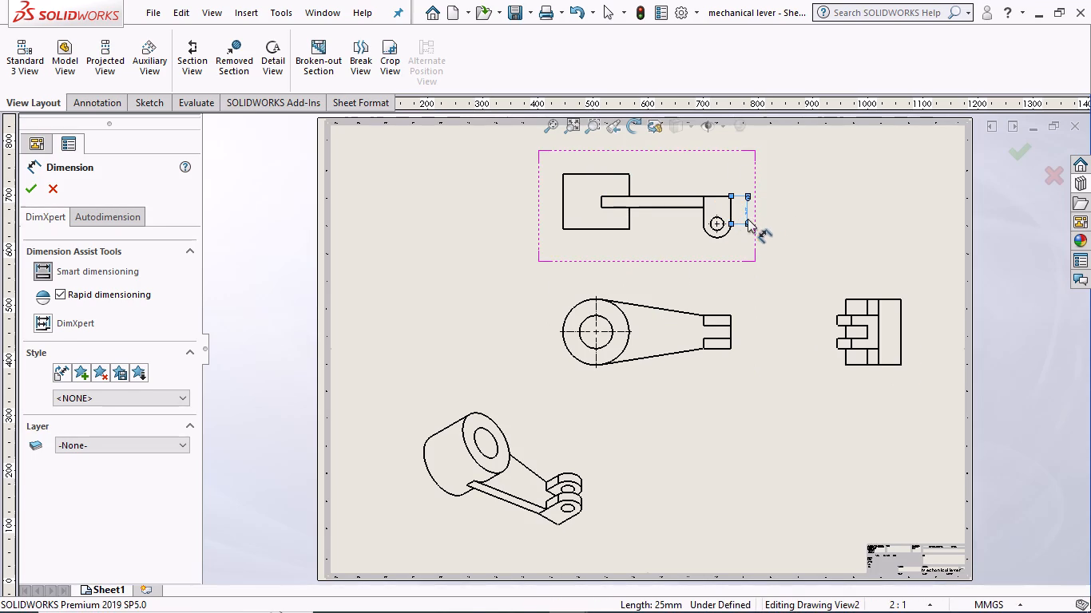
pyautogui.click(720, 237)
pyautogui.click(720, 251)
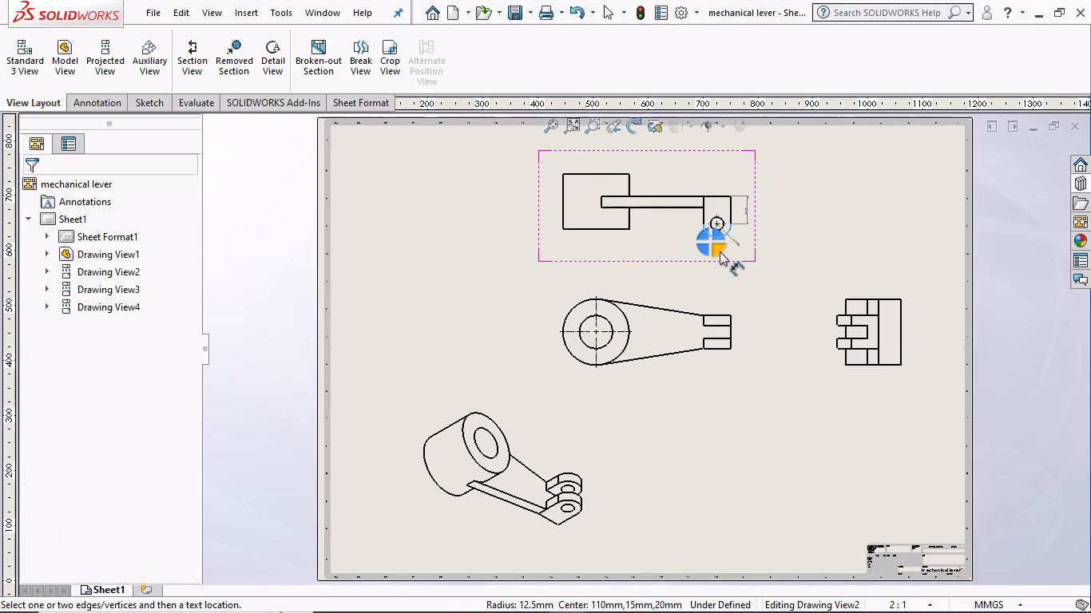
pyautogui.scroll(-13, 720, 227)
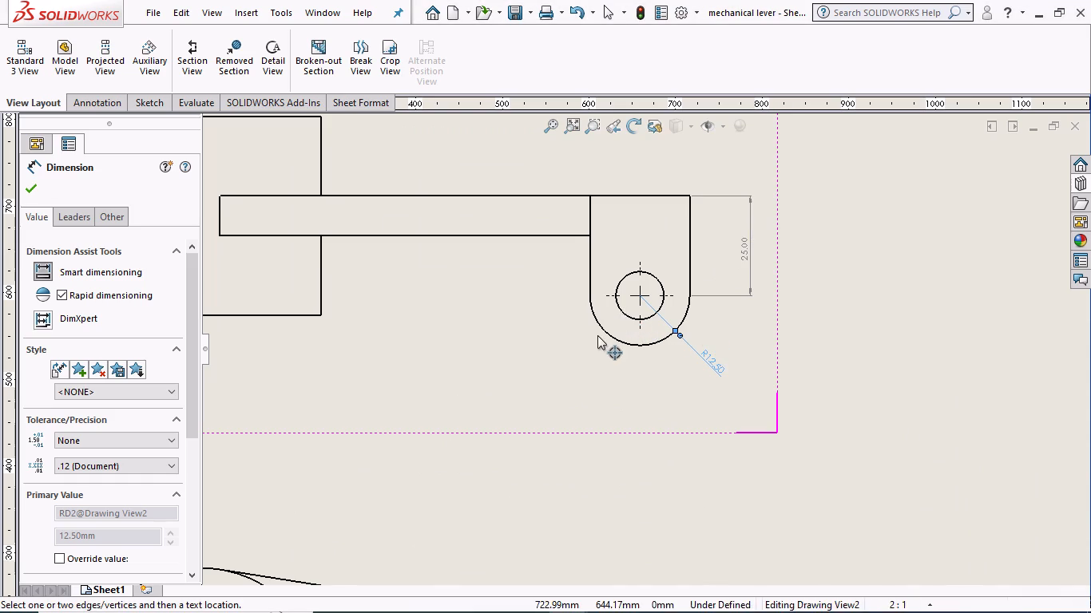
pyautogui.scroll(-6, 612, 317)
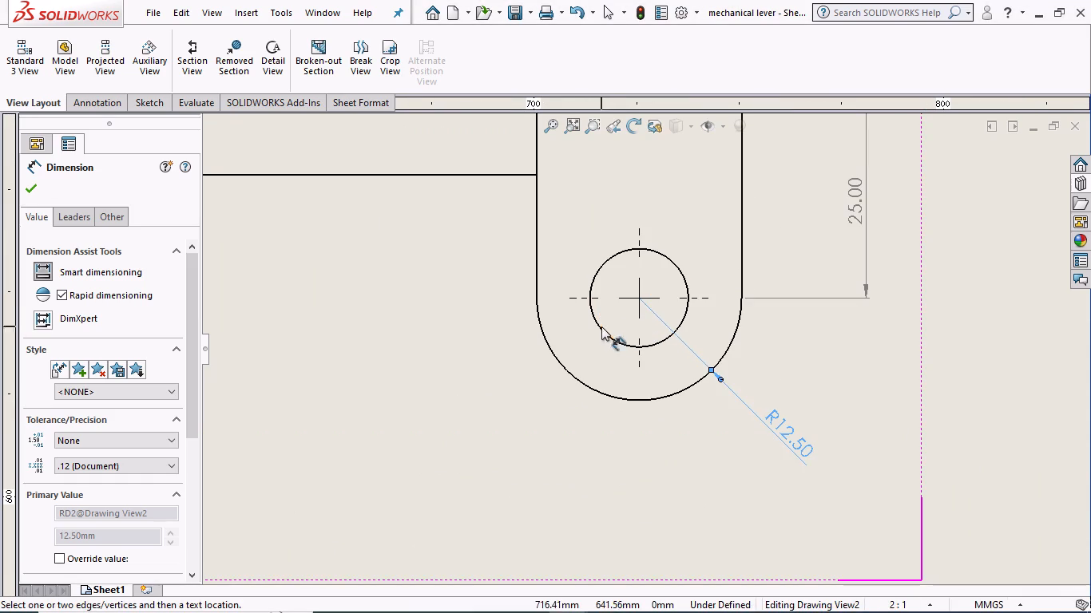
pyautogui.click(601, 327)
pyautogui.click(505, 362)
# Dimension the length of the lever's straight arm in the upper view, placing the dimension above it.
pyautogui.scroll(3, 486, 333)
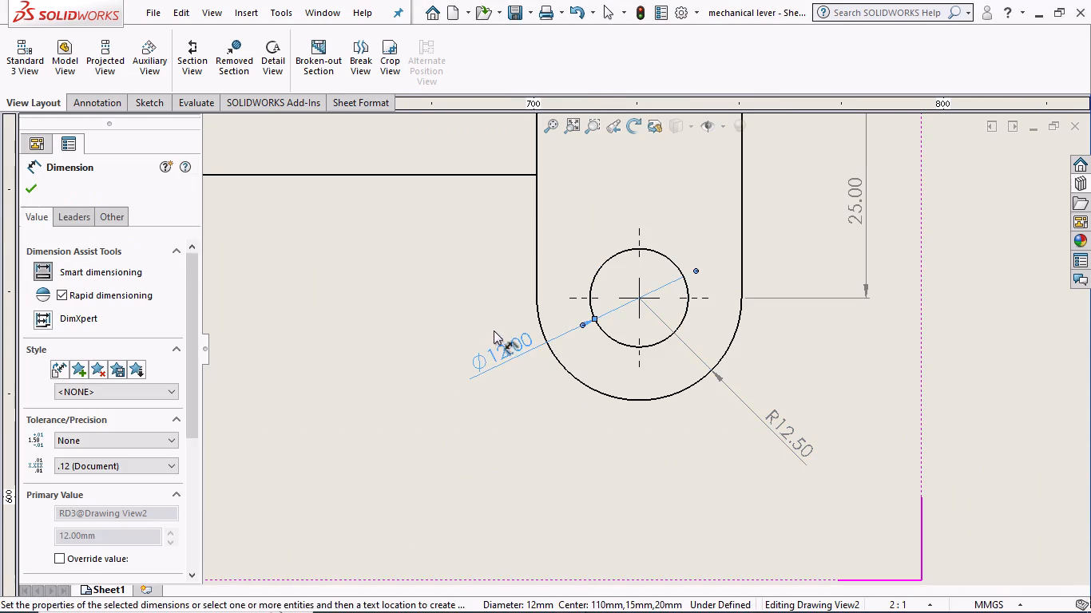
pyautogui.scroll(3, 494, 330)
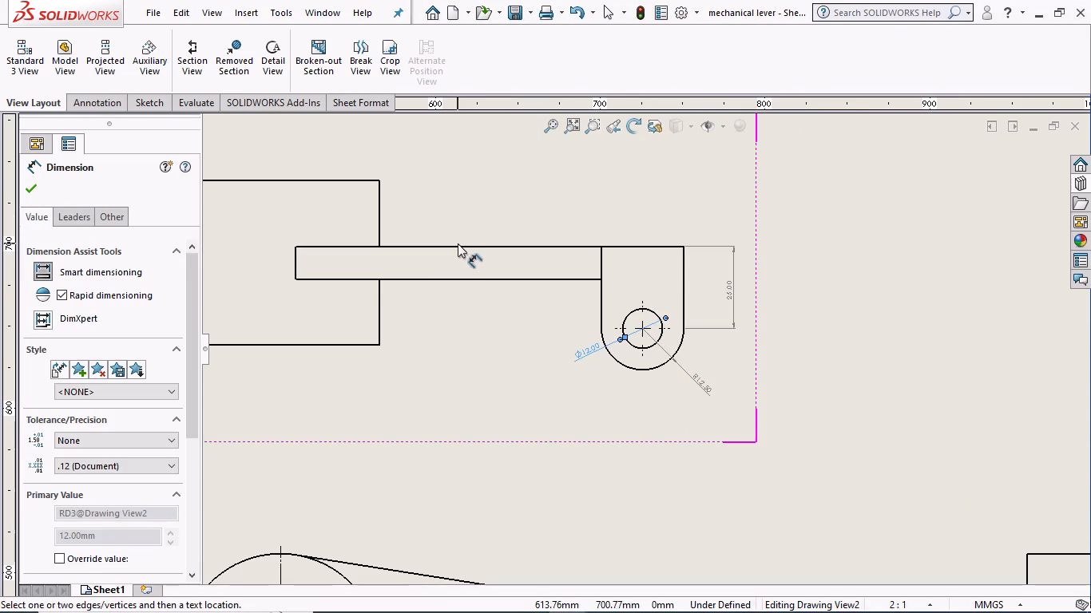
pyautogui.click(457, 243)
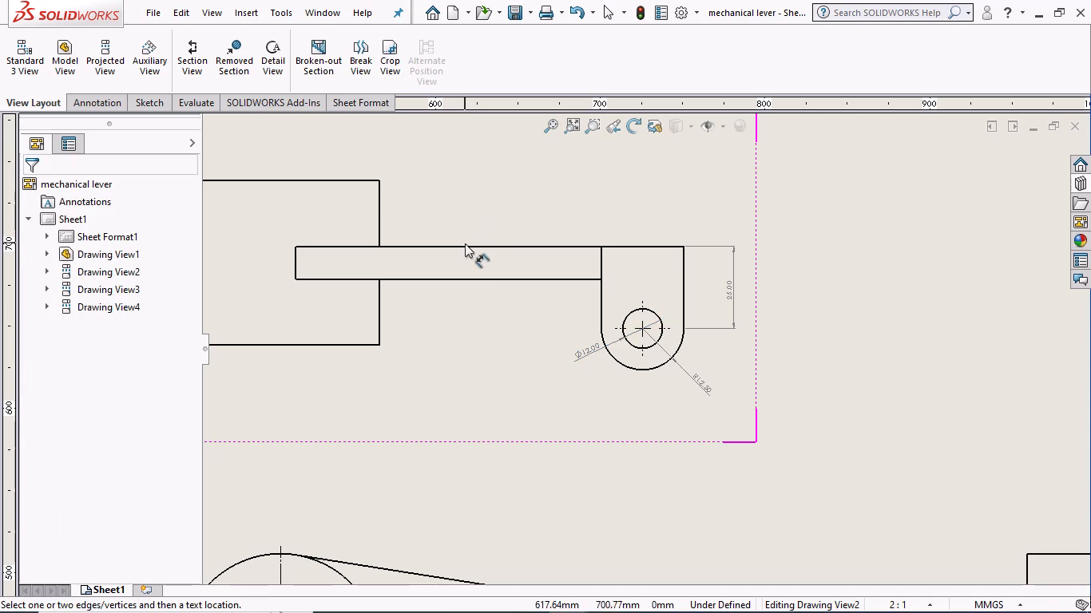
pyautogui.click(464, 247)
pyautogui.click(469, 214)
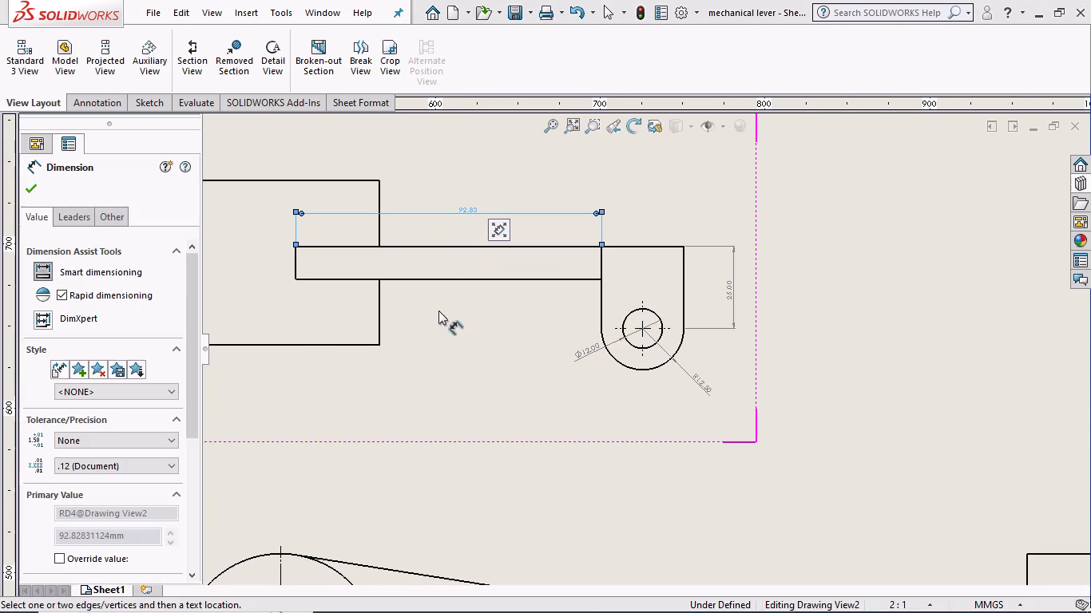
# Dimension the height and the width of the lever's rectangular hub outline in the upper view.
pyautogui.scroll(2, 438, 310)
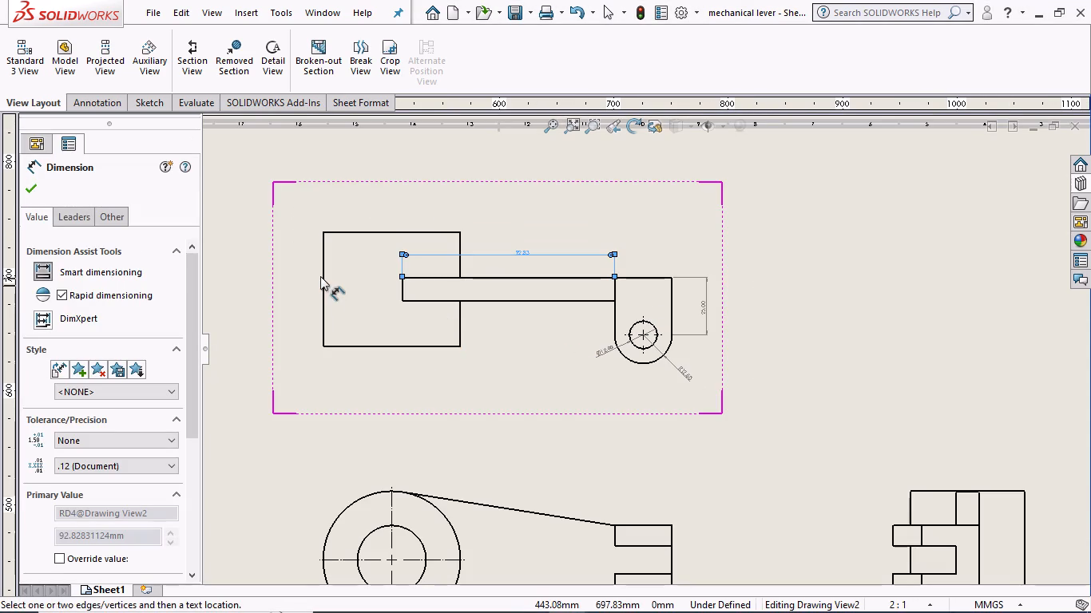
pyautogui.click(325, 273)
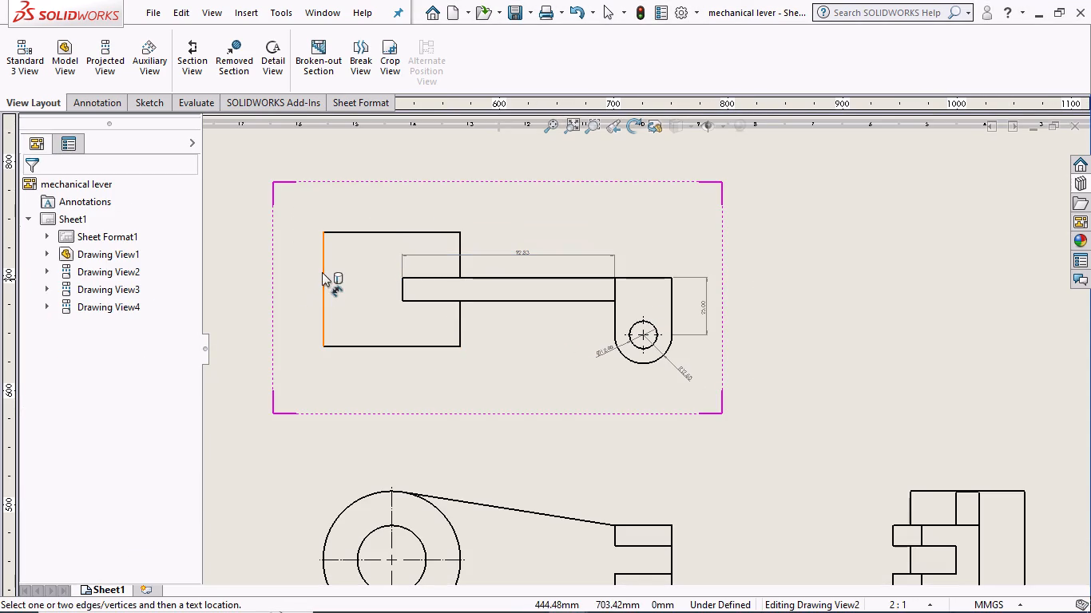
pyautogui.click(322, 272)
pyautogui.click(299, 284)
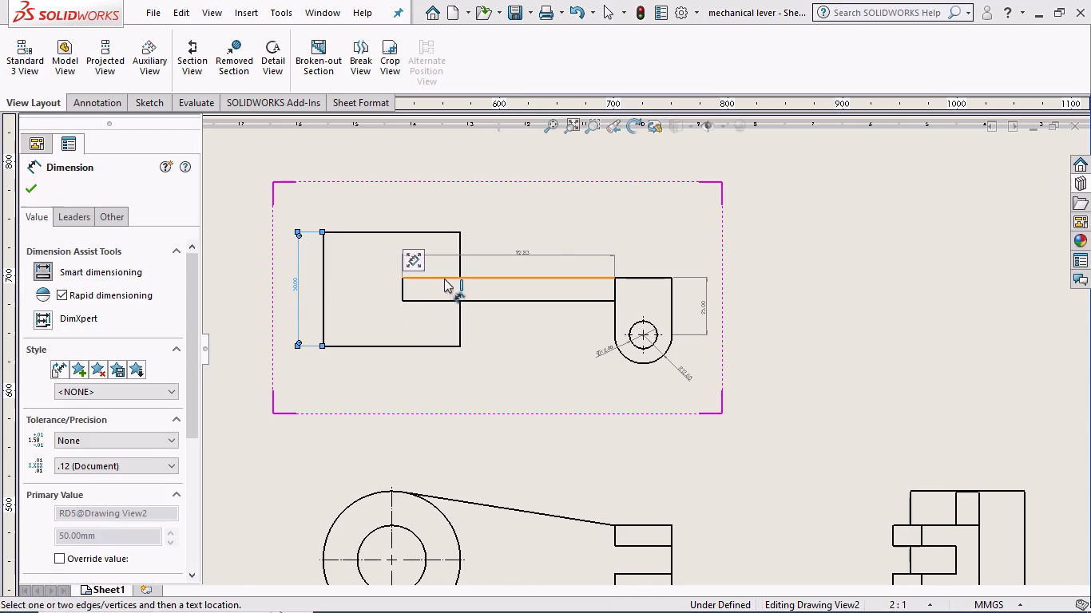
pyautogui.click(363, 232)
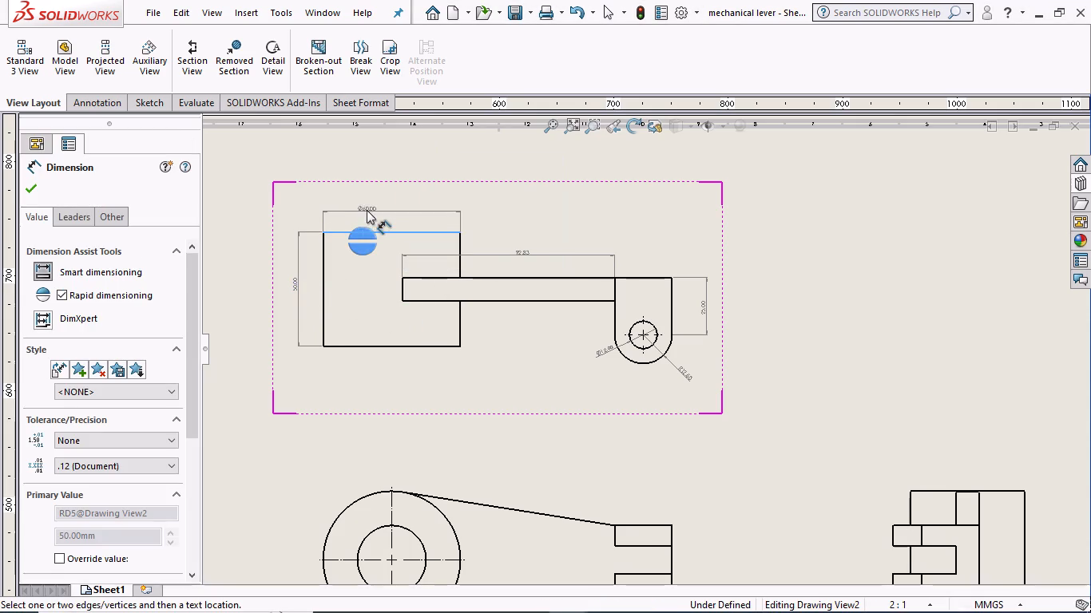
pyautogui.click(368, 207)
# Dimension the straight arm's thickness and the combined length of arm and eye end in the upper view.
pyautogui.scroll(-2, 441, 302)
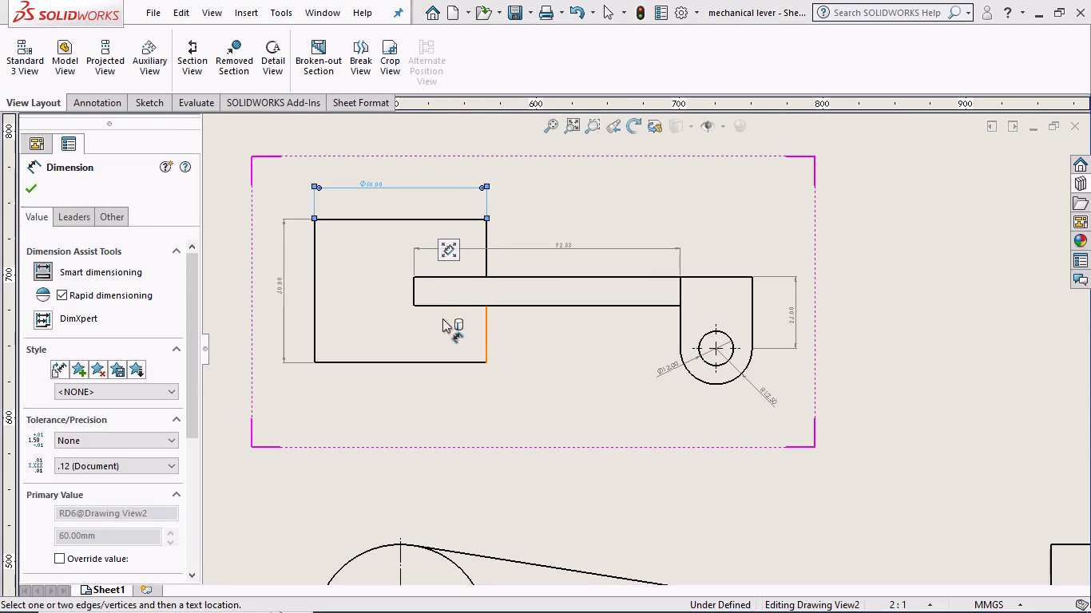
pyautogui.click(414, 287)
pyautogui.click(378, 288)
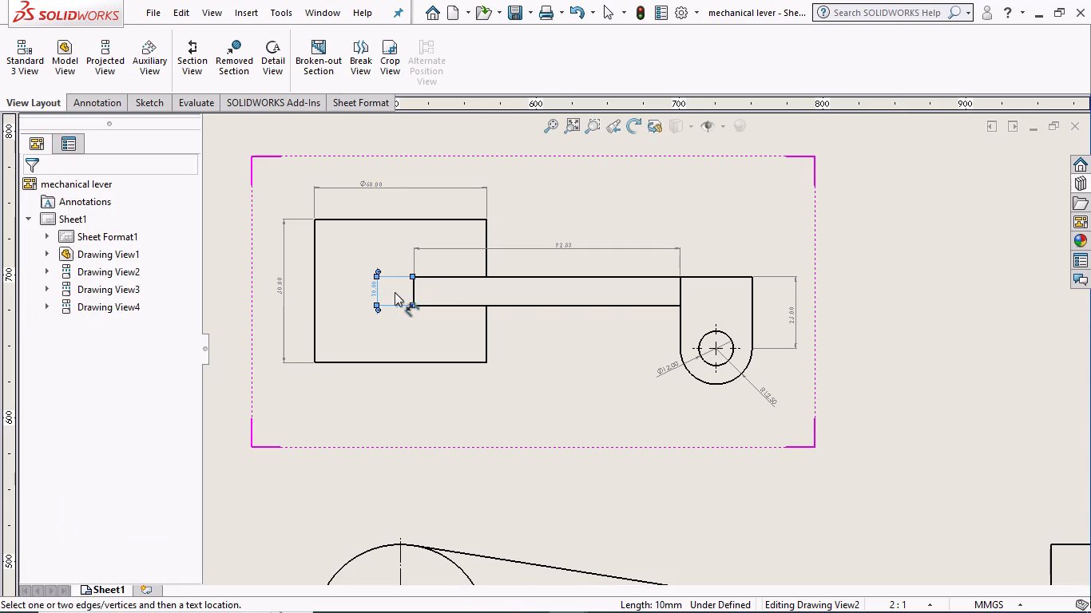
pyautogui.click(712, 274)
pyautogui.click(712, 278)
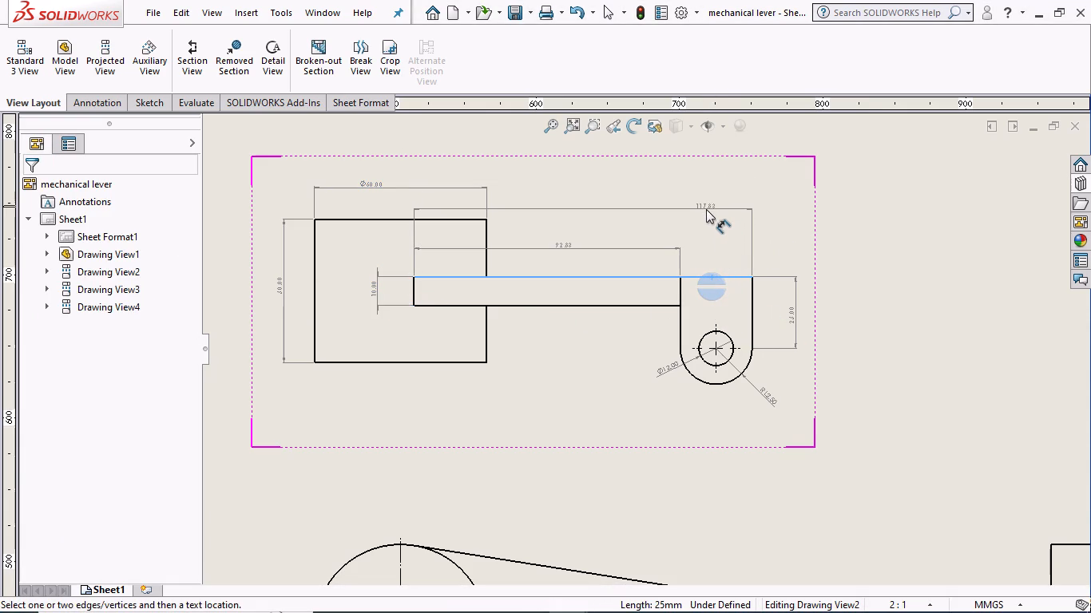
pyautogui.click(706, 205)
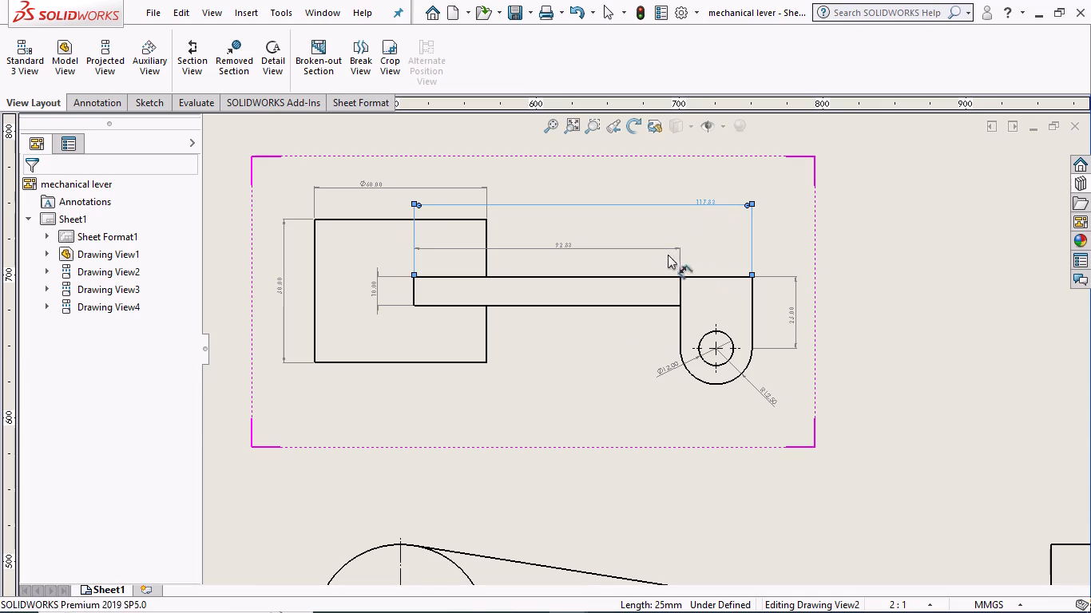
# Dimension the full width of the fork end in the base view, placing the dimension outside its end edge.
pyautogui.scroll(-2, 565, 397)
pyautogui.scroll(6, 565, 397)
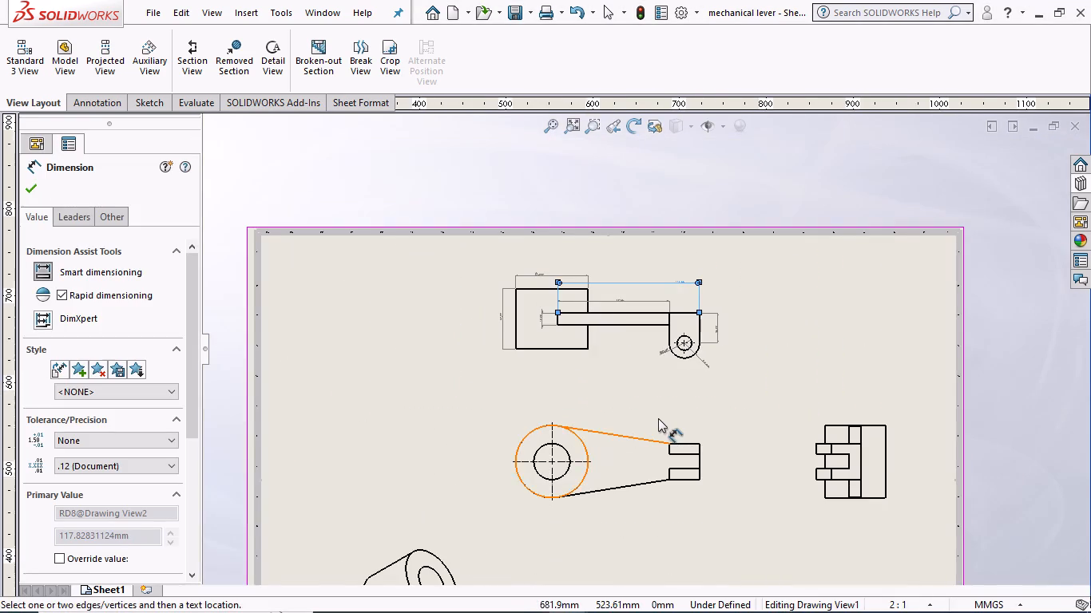
pyautogui.scroll(-2, 657, 418)
pyautogui.scroll(-2, 586, 508)
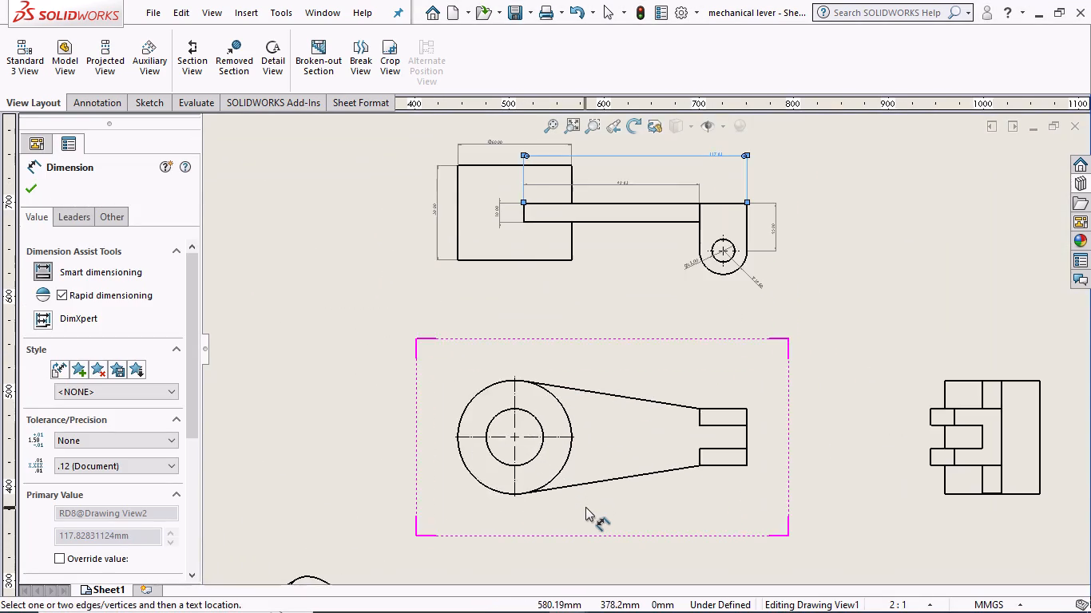
pyautogui.scroll(2, 585, 507)
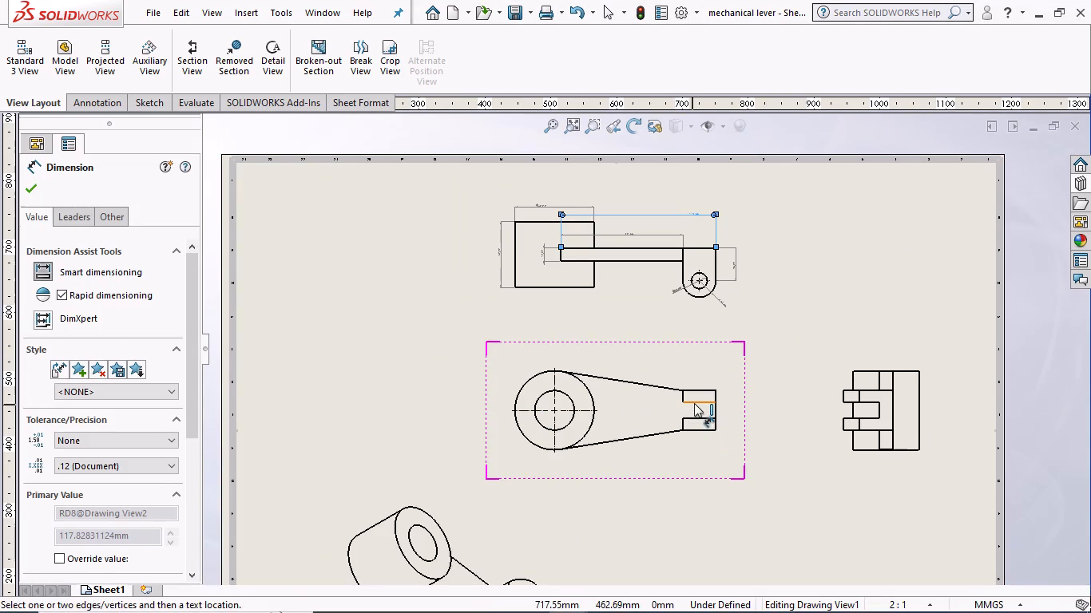
pyautogui.scroll(-7, 722, 404)
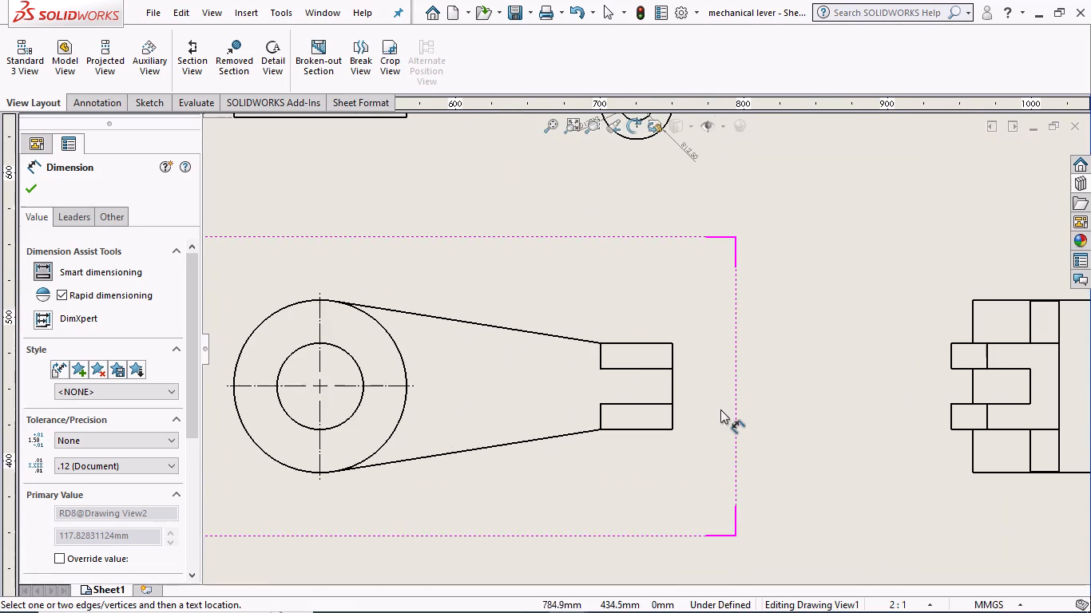
pyautogui.click(672, 357)
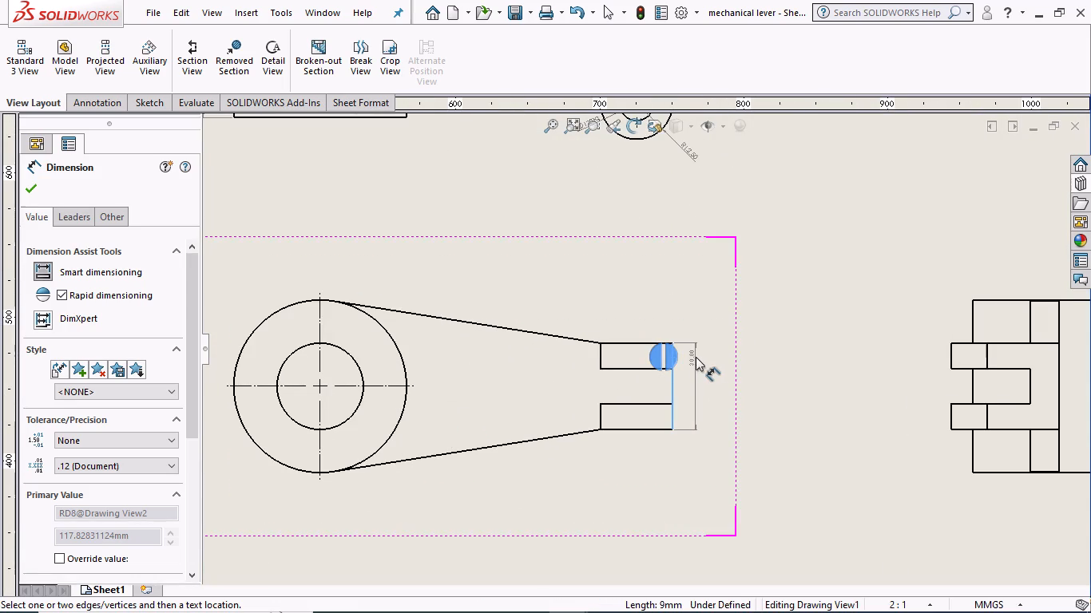
pyautogui.click(716, 385)
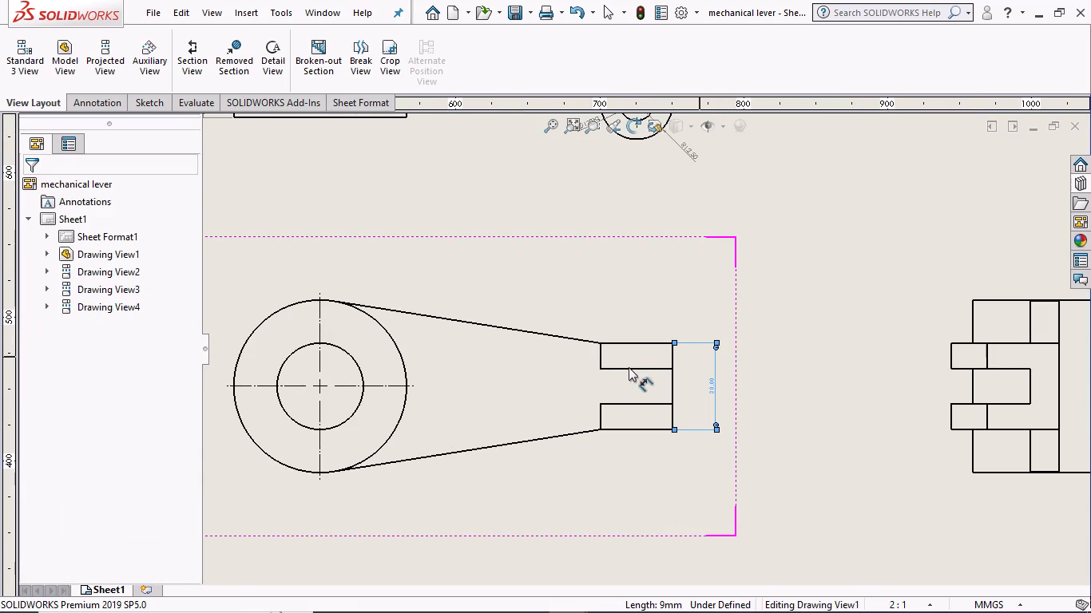
# Dimension the upper fork prong's thickness and the width of the slot between the prongs in the base view.
pyautogui.click(629, 367)
pyautogui.click(633, 341)
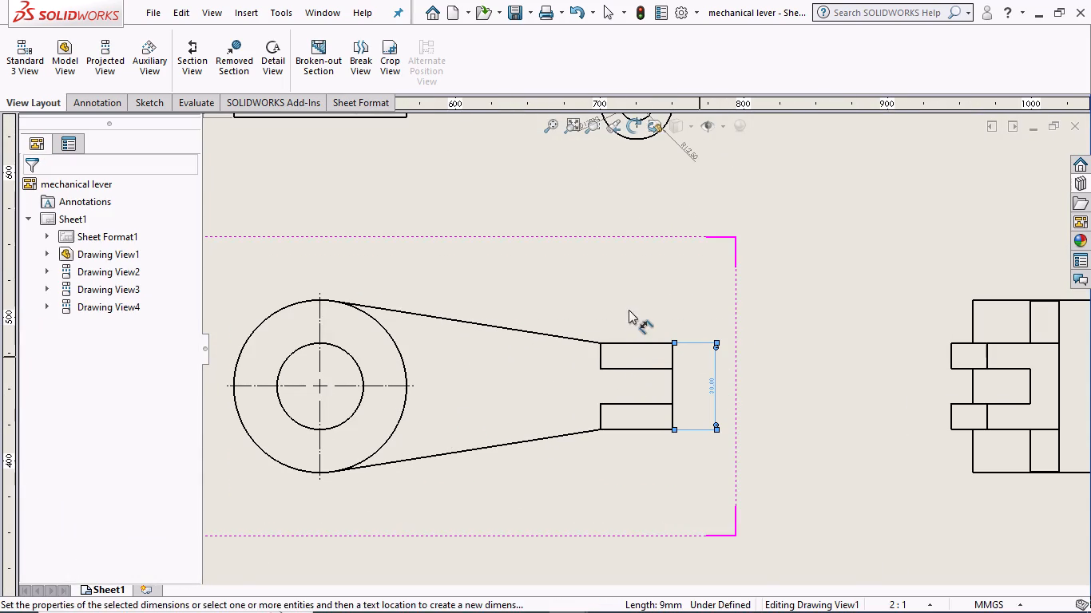
pyautogui.click(692, 362)
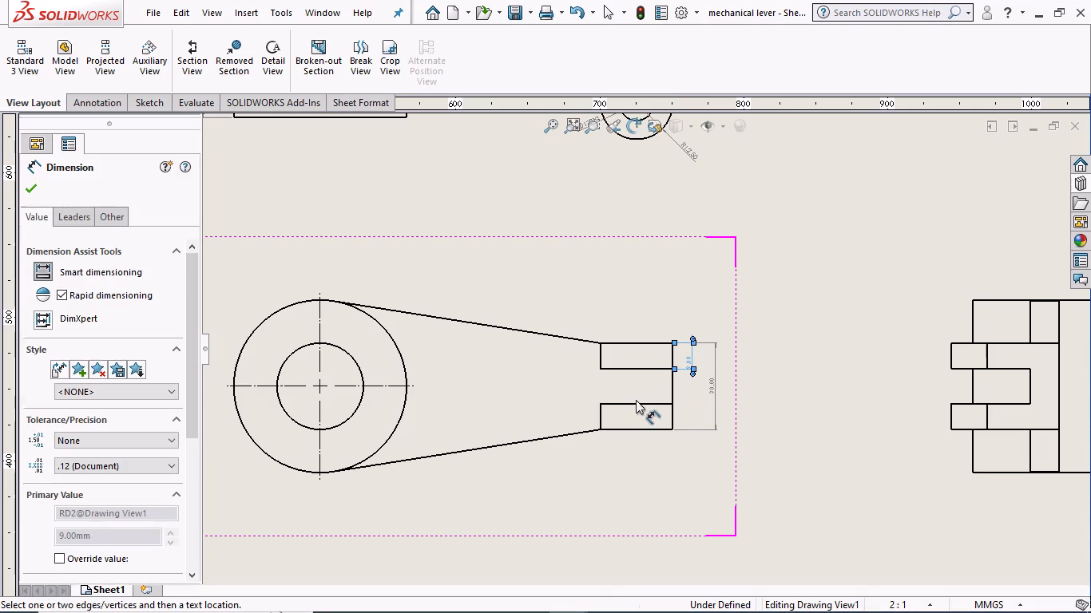
pyautogui.click(636, 401)
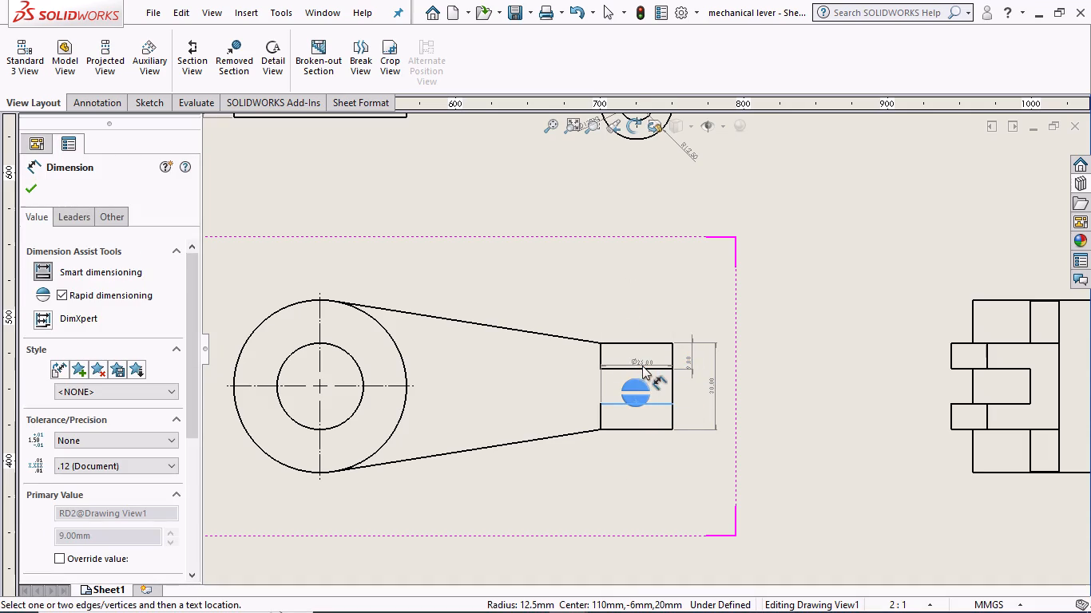
pyautogui.click(643, 369)
pyautogui.click(578, 382)
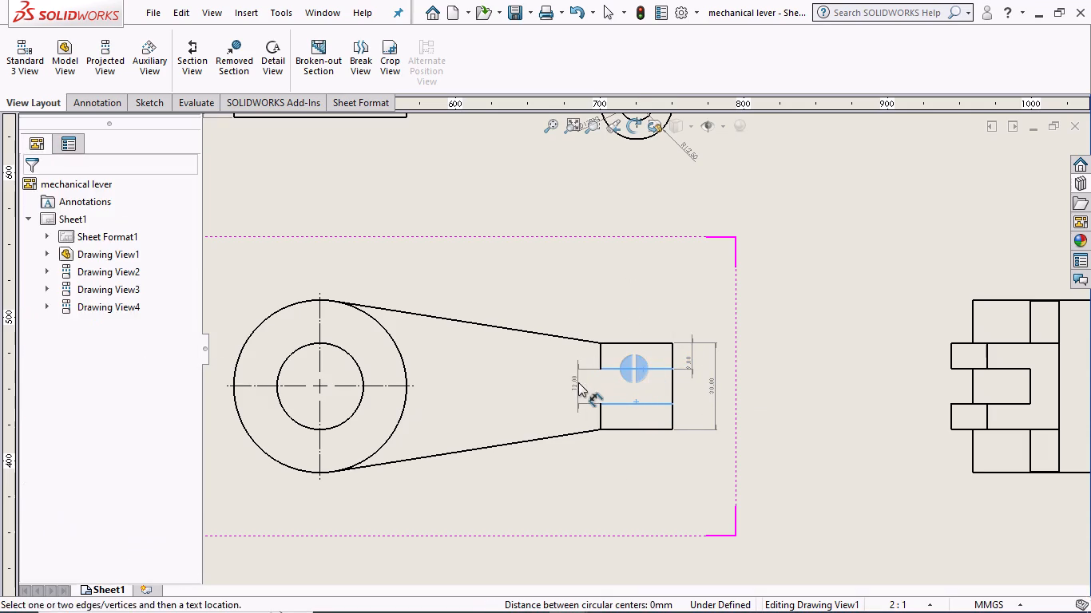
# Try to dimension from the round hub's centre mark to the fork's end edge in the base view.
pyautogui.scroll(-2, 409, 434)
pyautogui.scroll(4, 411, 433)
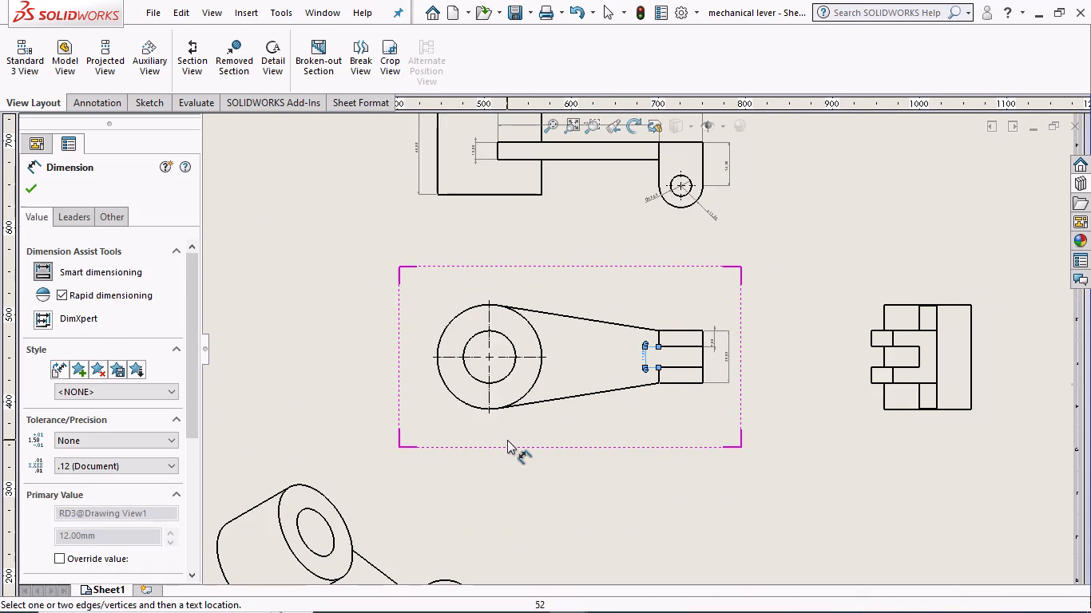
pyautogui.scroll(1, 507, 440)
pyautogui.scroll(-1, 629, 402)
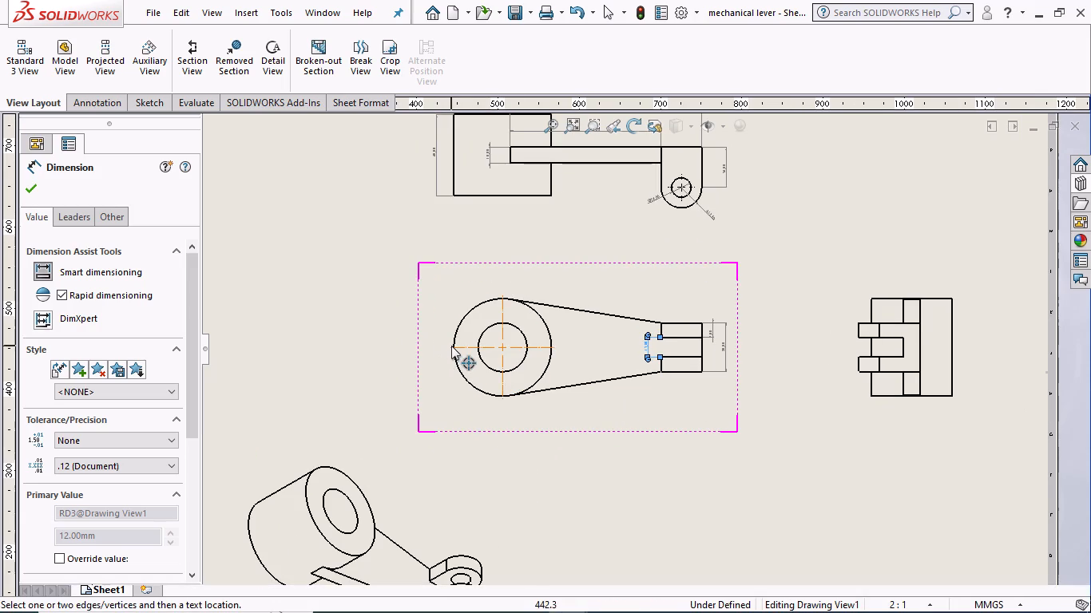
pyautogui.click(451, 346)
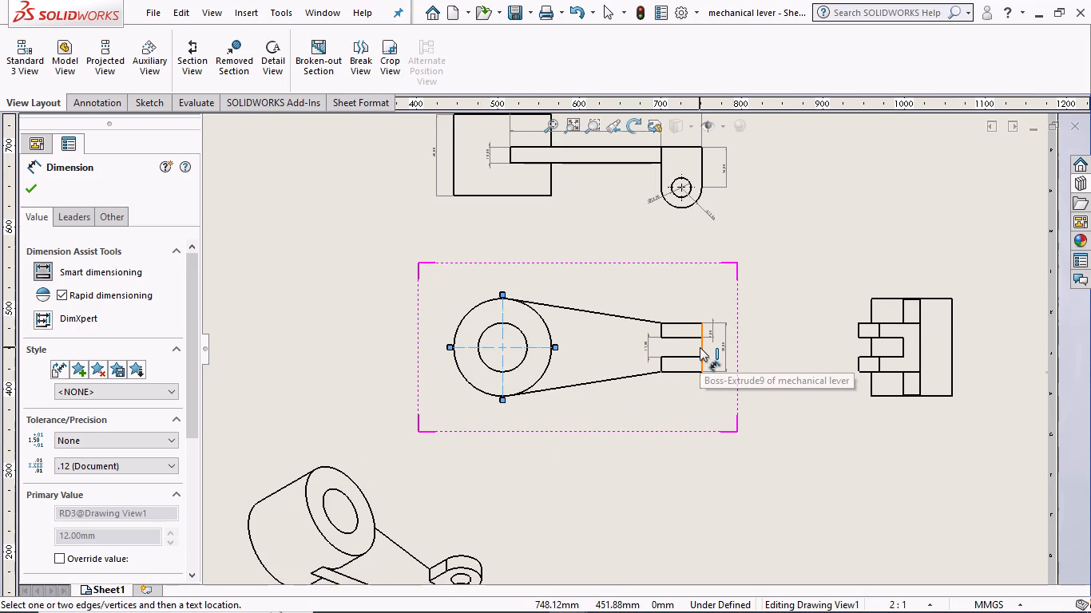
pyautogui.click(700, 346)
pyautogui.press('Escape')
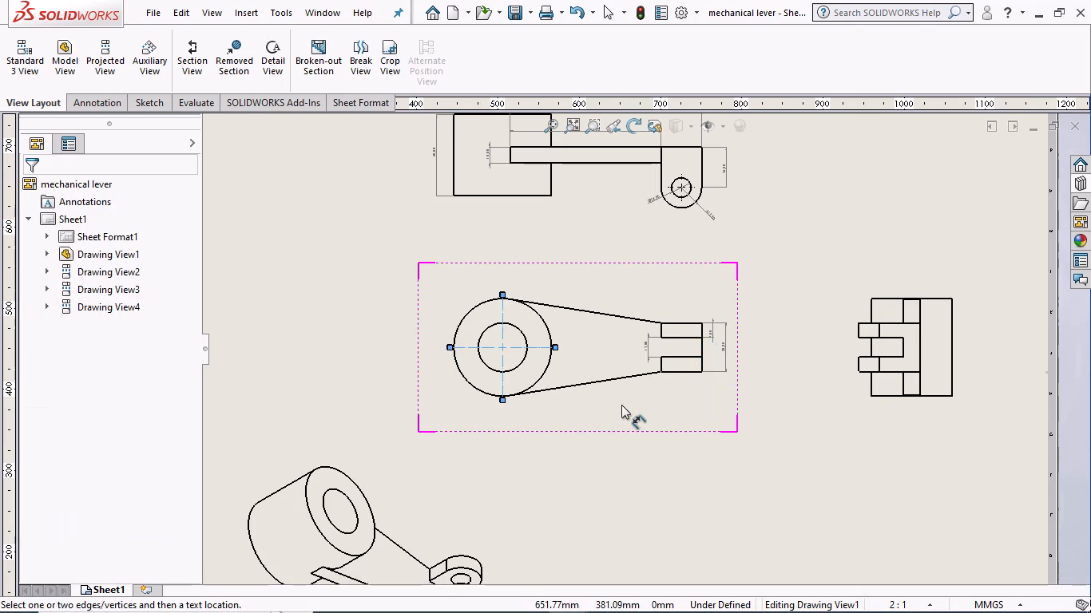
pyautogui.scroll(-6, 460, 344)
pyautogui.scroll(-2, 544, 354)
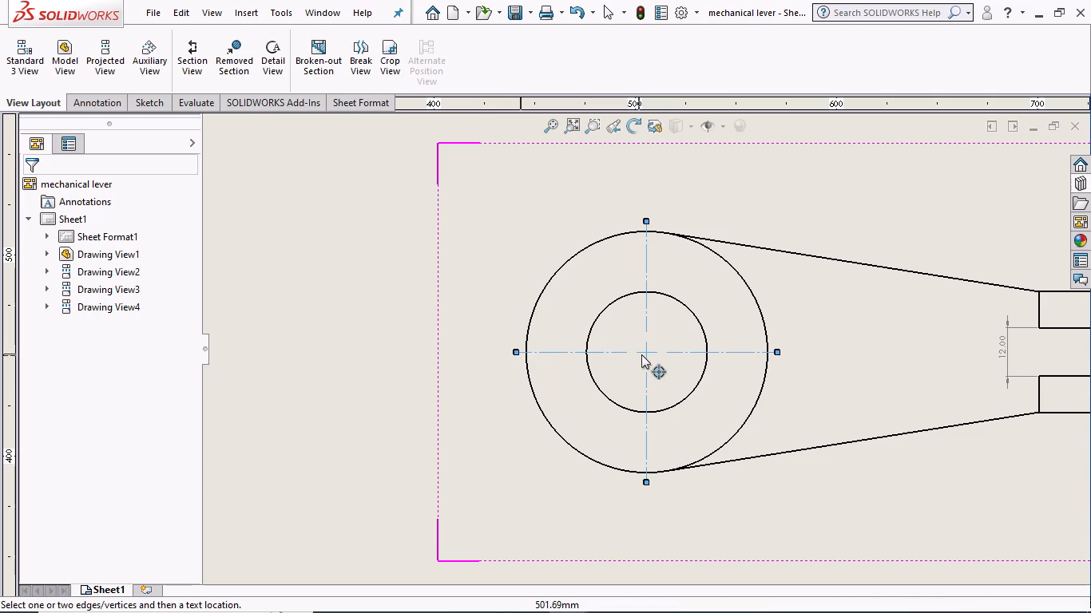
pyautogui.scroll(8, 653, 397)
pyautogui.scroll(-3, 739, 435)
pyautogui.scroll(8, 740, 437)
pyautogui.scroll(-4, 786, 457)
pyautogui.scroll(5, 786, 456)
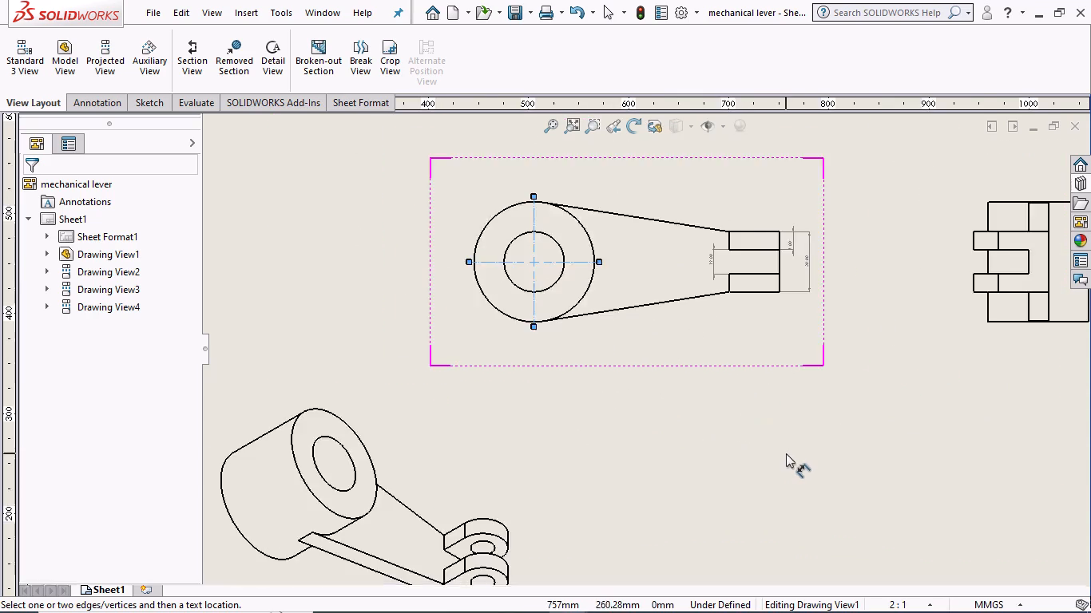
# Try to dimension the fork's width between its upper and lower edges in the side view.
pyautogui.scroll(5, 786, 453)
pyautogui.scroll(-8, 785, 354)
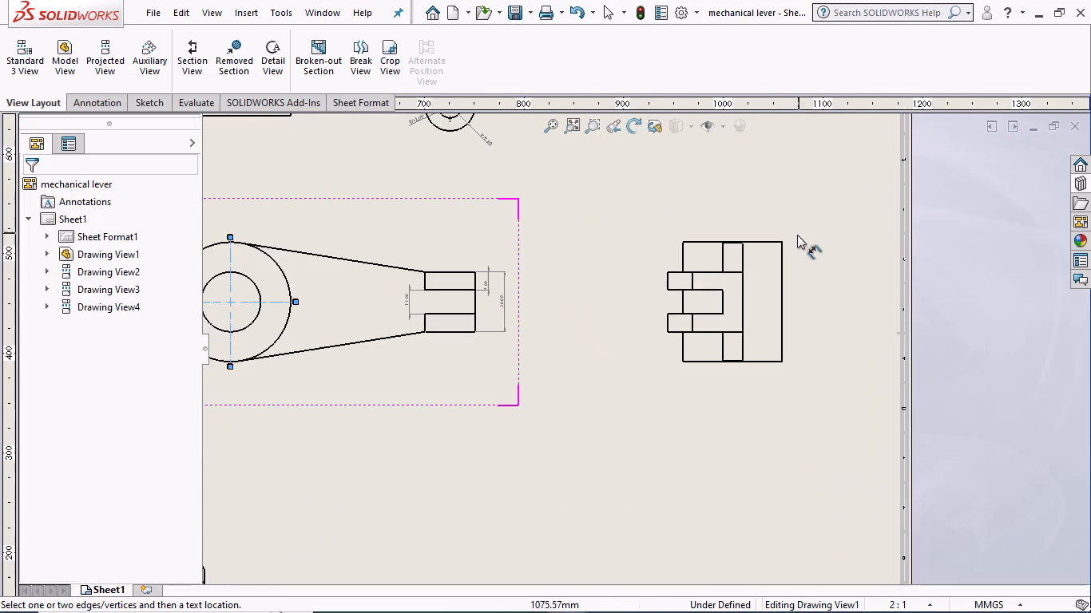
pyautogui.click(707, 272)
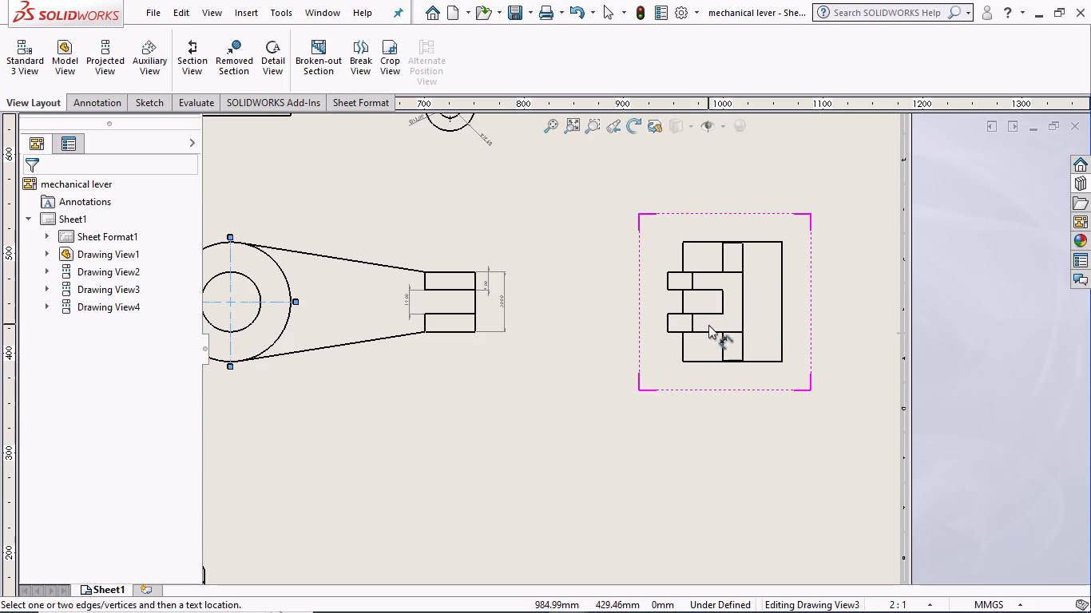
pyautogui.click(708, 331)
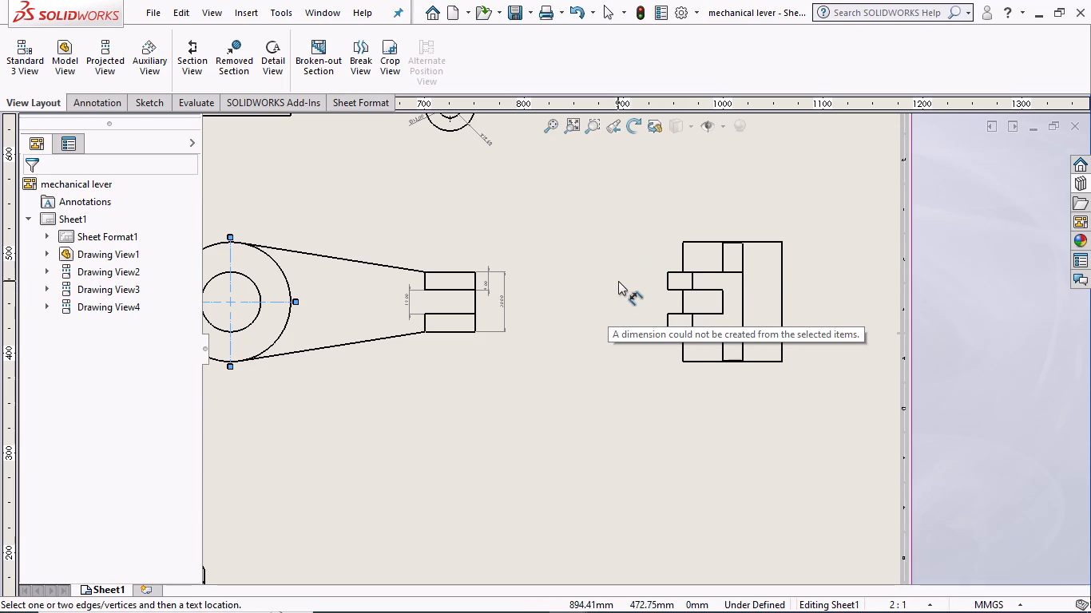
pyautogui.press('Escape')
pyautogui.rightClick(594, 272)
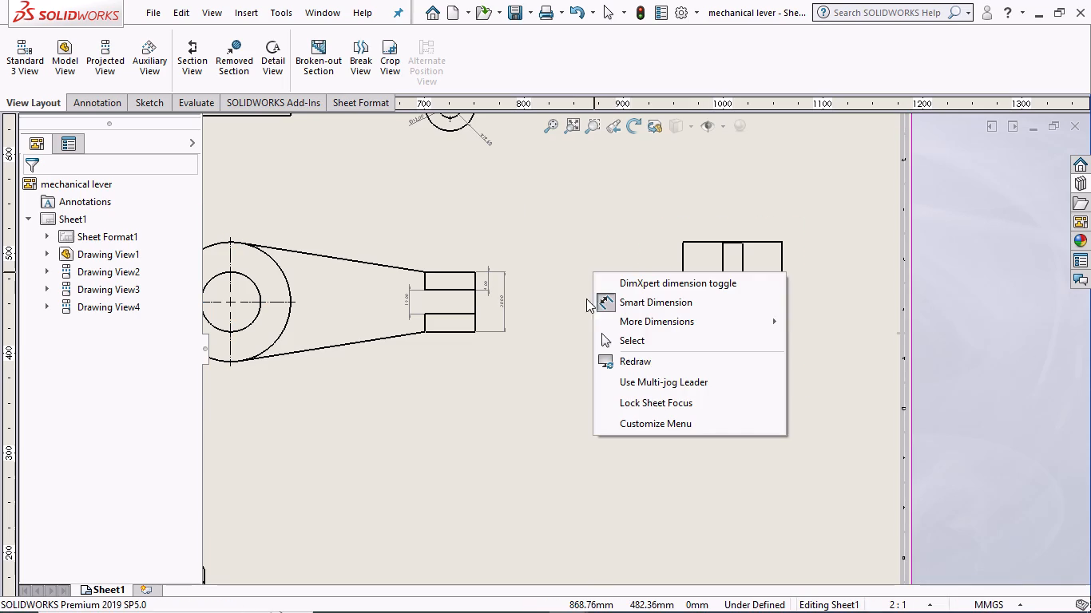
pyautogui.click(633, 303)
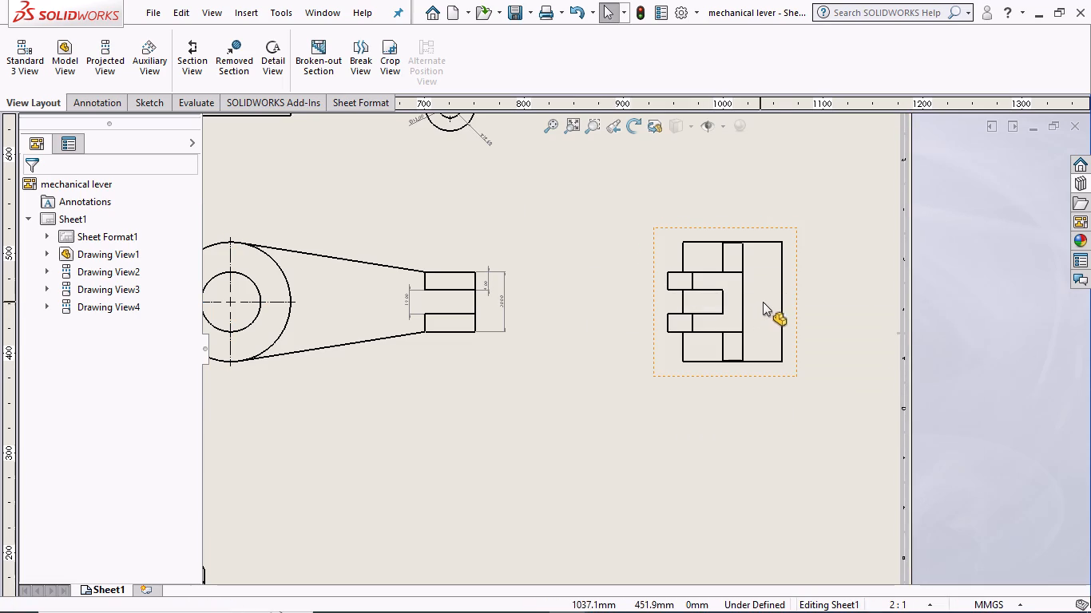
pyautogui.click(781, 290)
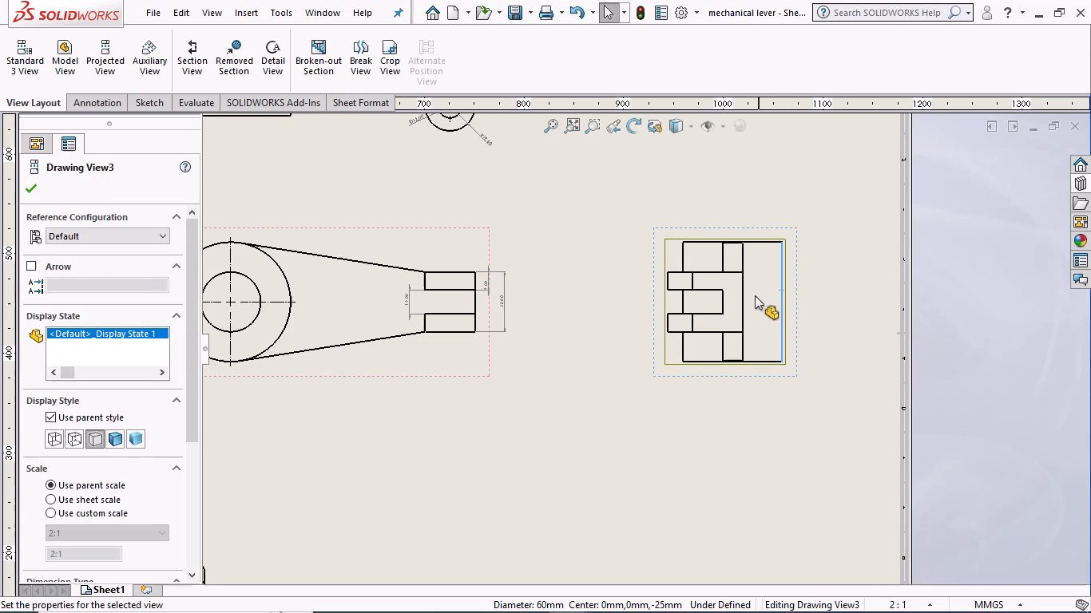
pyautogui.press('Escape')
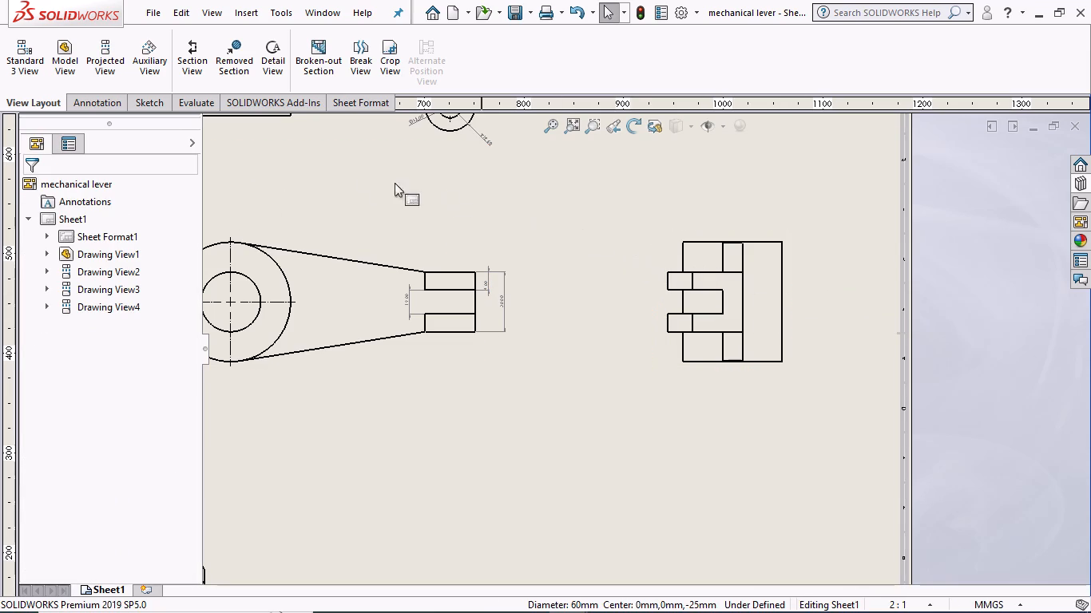
# Dimension the fork's full width between its upper and lower edges in the side view, placing the dimension outside the prong ends.
pyautogui.rightClick(510, 187)
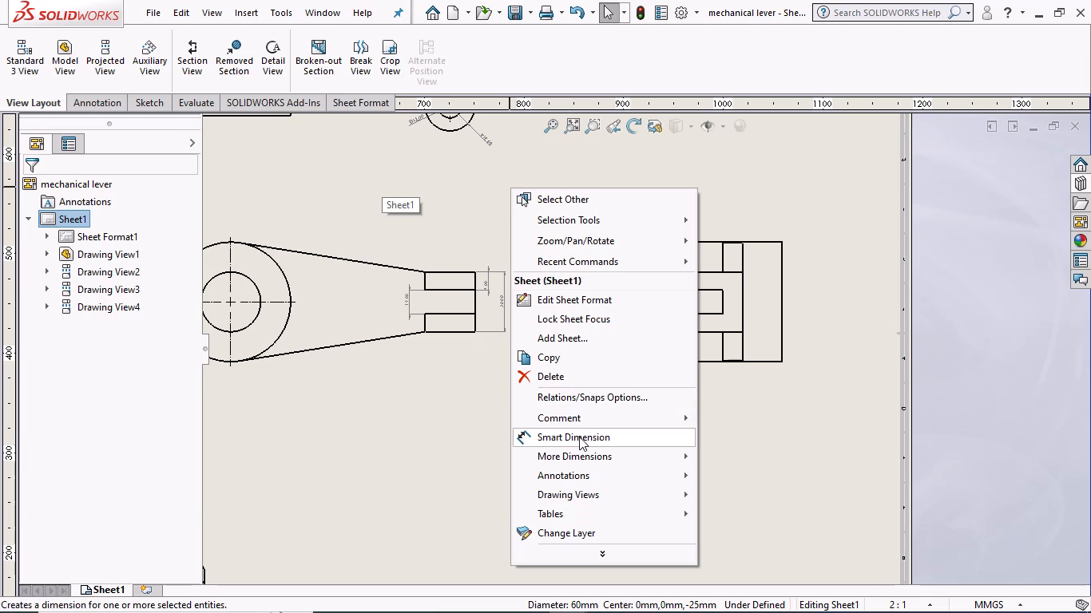
pyautogui.click(581, 438)
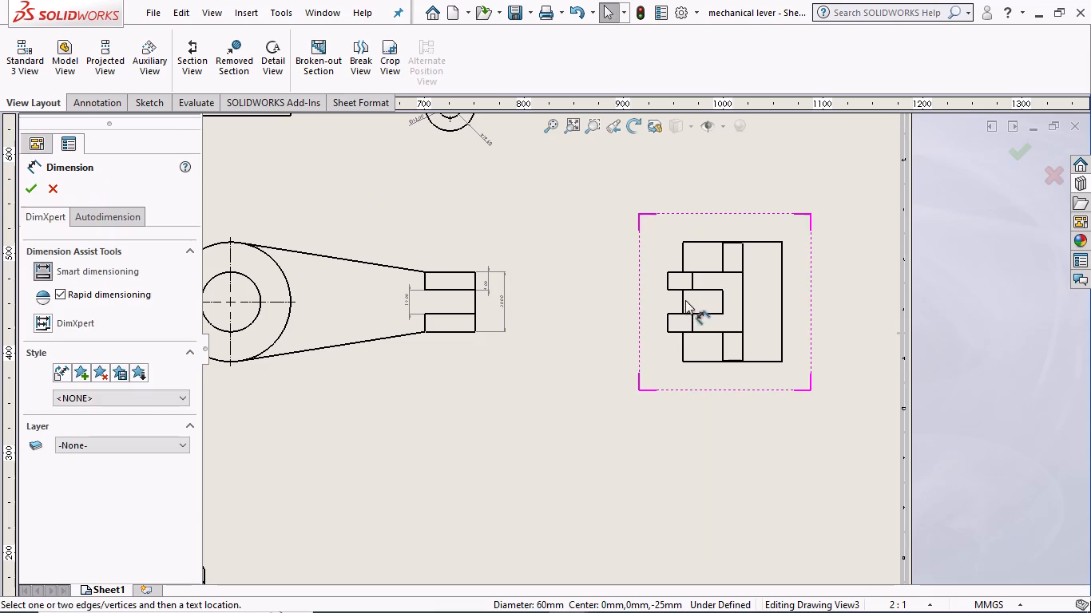
pyautogui.click(676, 271)
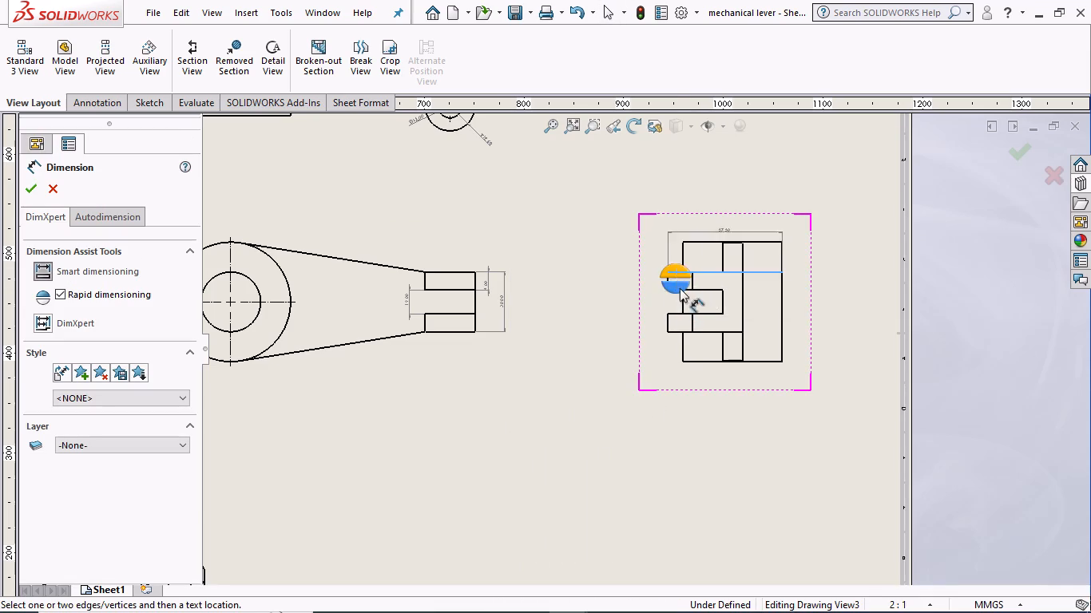
pyautogui.click(672, 330)
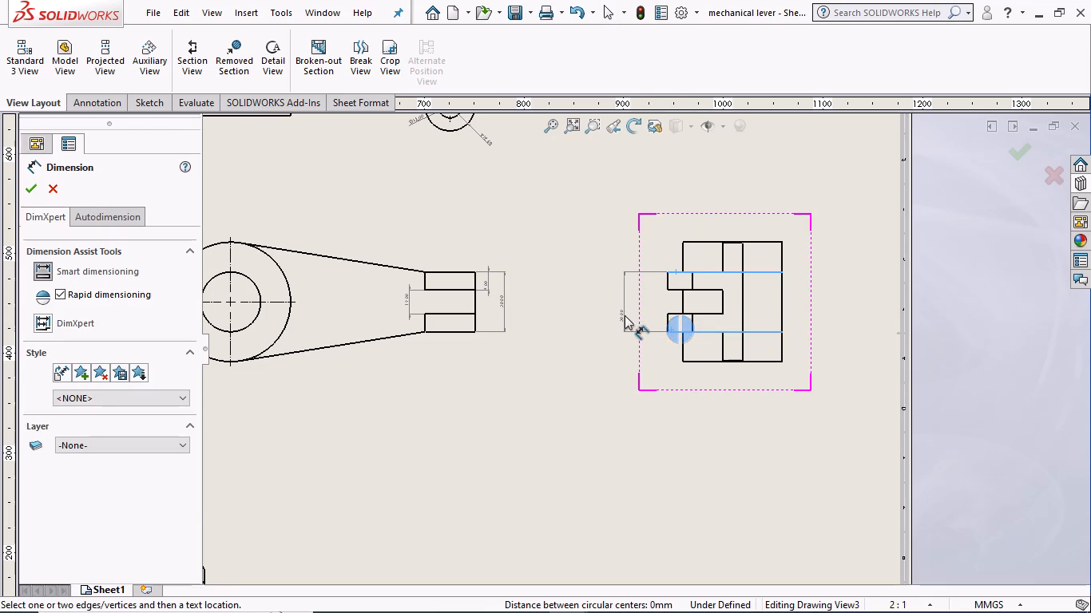
pyautogui.click(625, 315)
# Dimension the hub's outer end edge over its full length in the side view, placing the dimension just outside that edge.
pyautogui.click(780, 300)
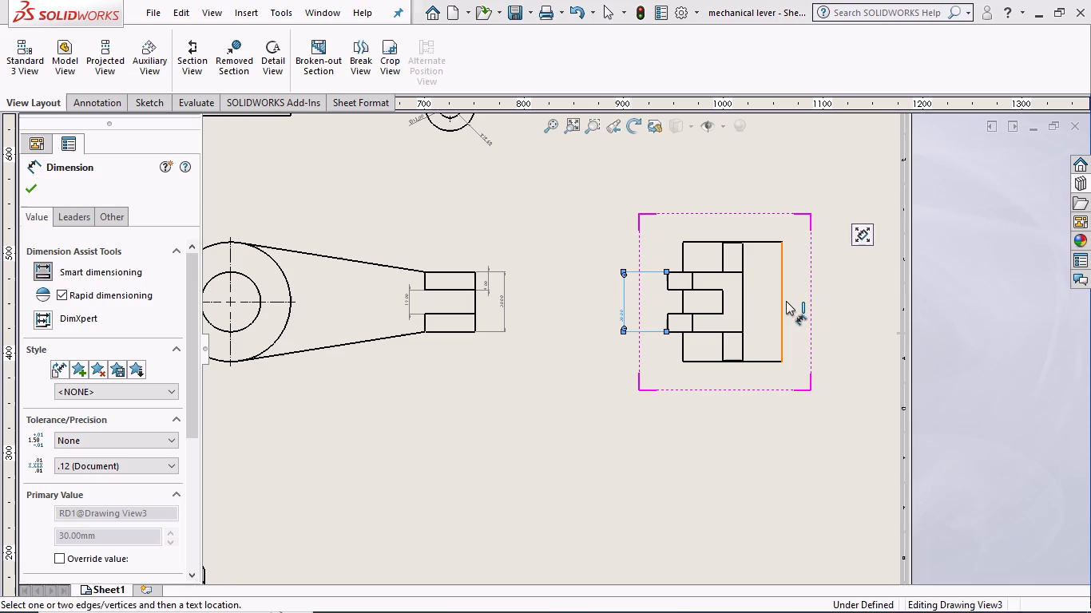
pyautogui.click(803, 300)
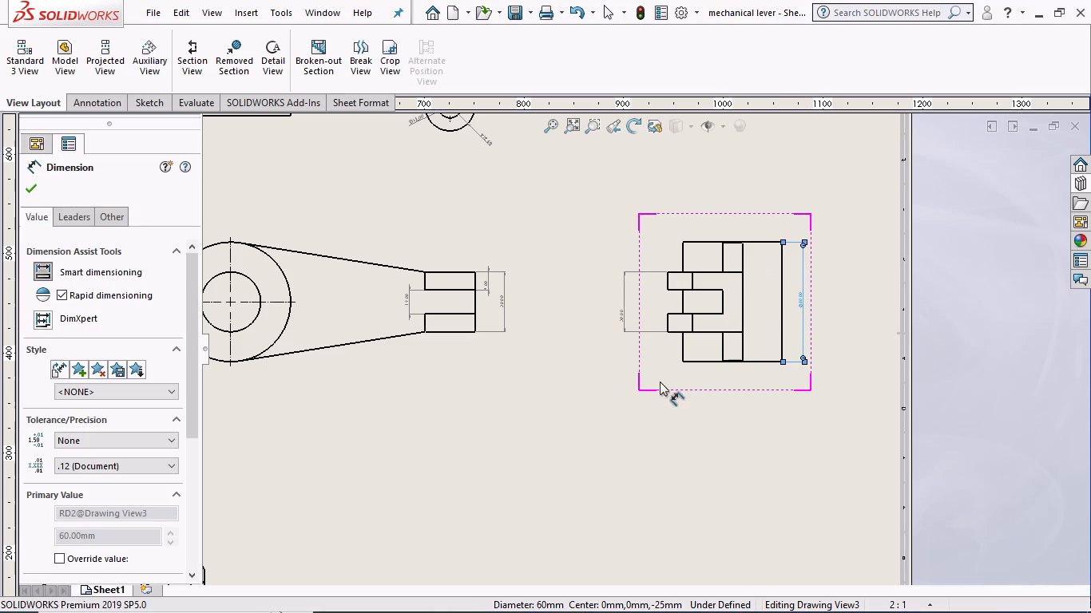
pyautogui.scroll(6, 660, 382)
pyautogui.scroll(3, 569, 404)
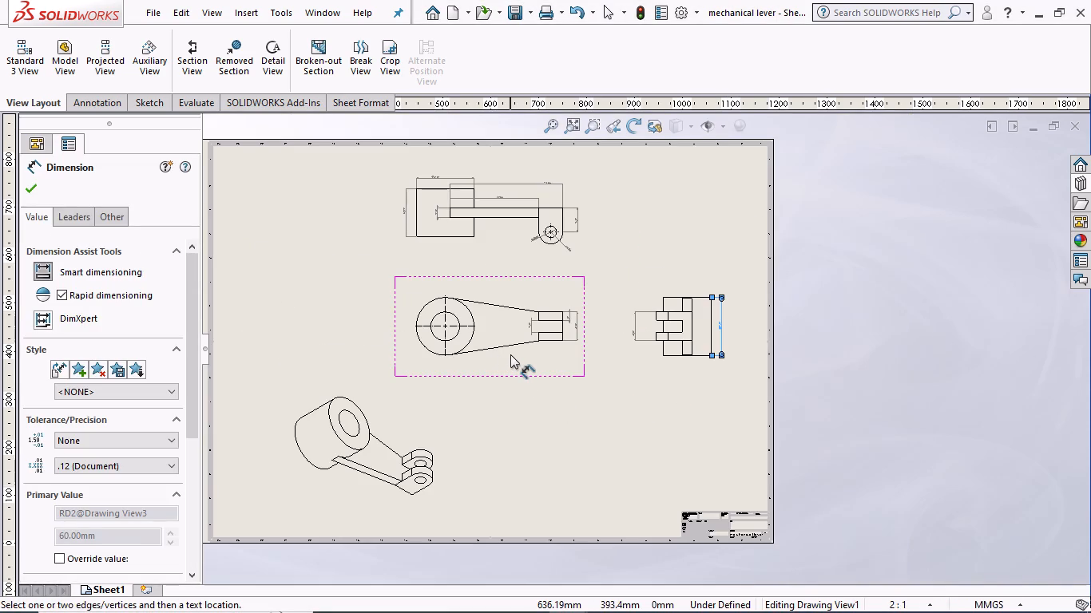
pyautogui.press('Escape')
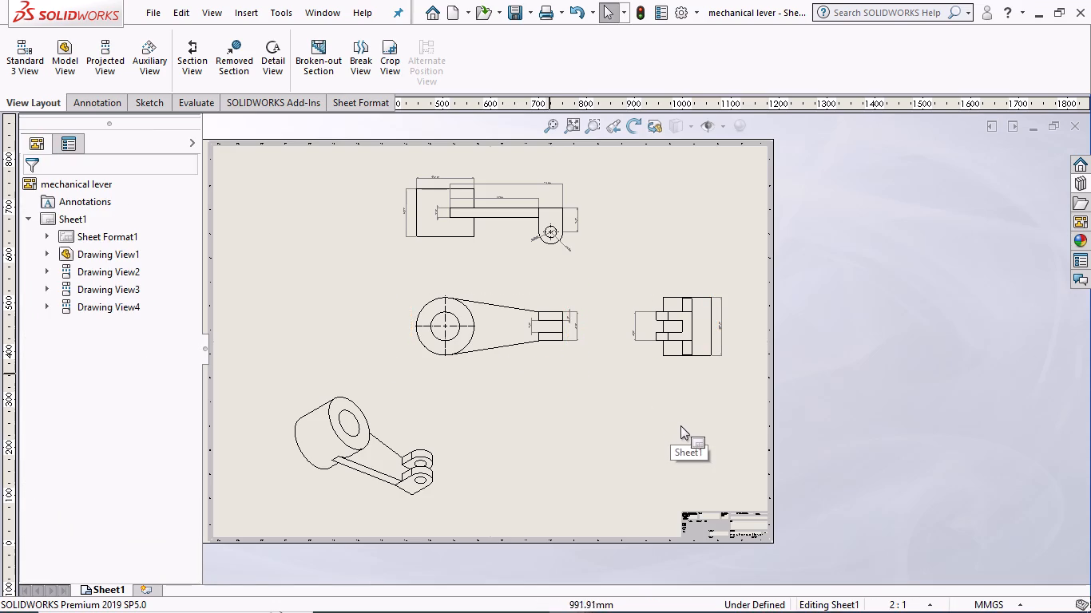
# Save the drawing in the assembly 2 folder as "mechanical lever drafting sheet".
pyautogui.hotkey('ctrl', 's')
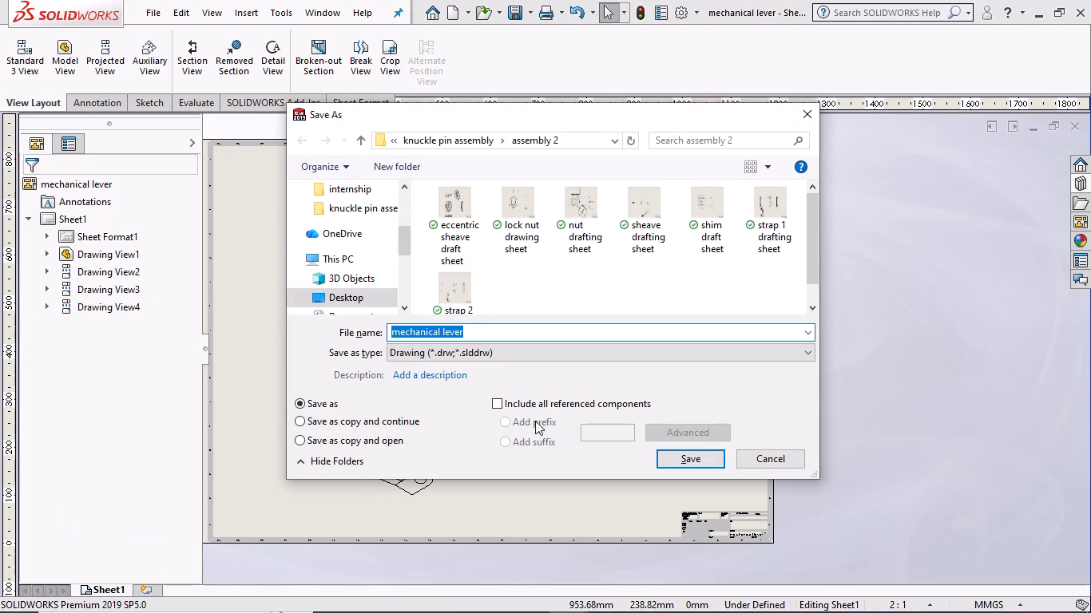
pyautogui.click(474, 336)
pyautogui.press('space')
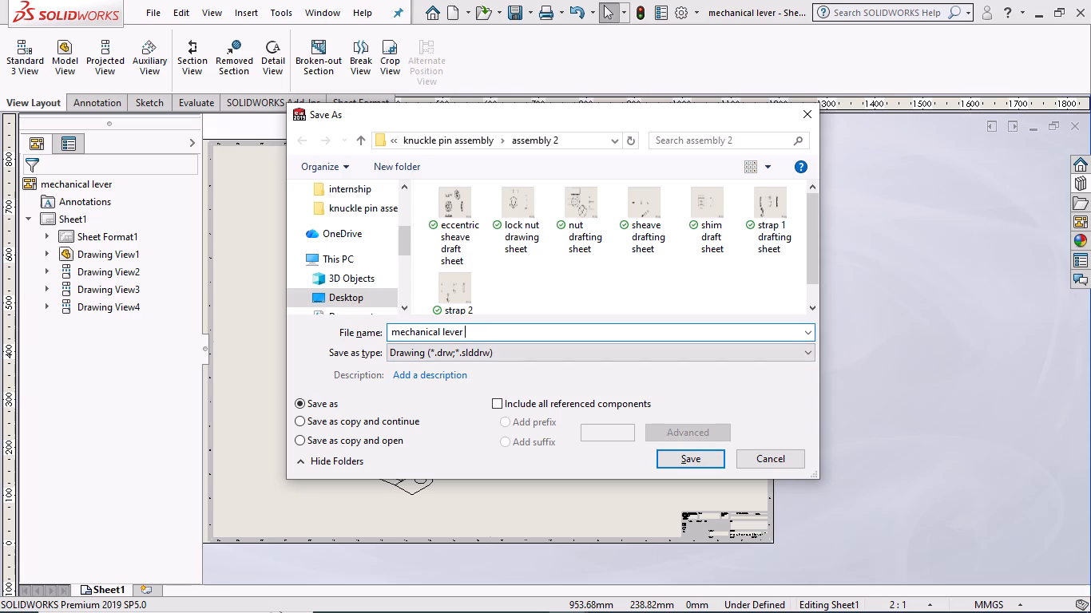
pyautogui.write('dra')
pyautogui.write('fting sheet')
pyautogui.click(688, 461)
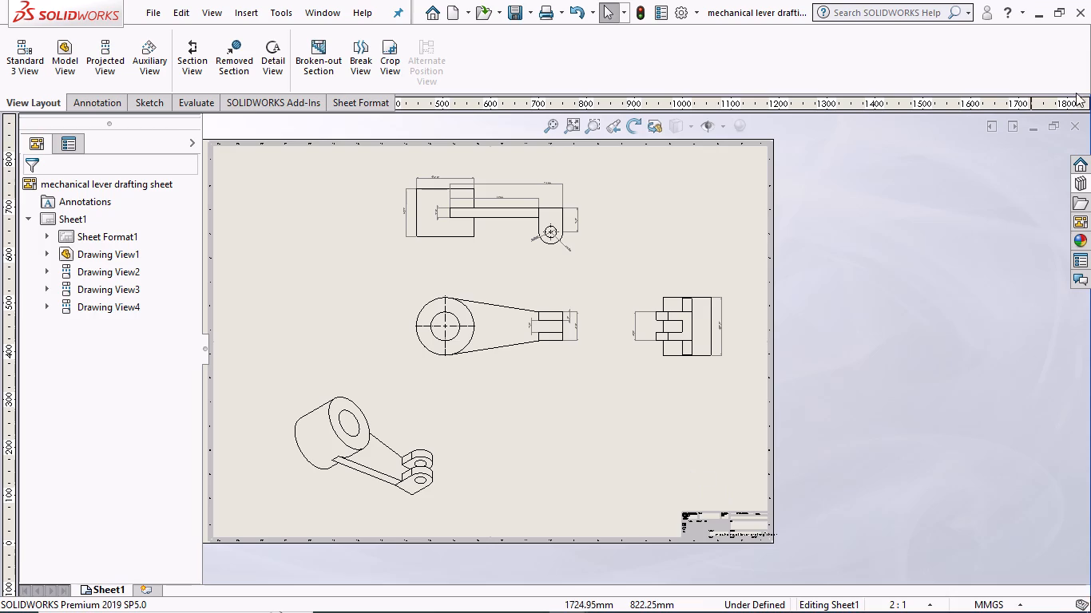
# Close the mechanical lever drawing.
pyautogui.click(1078, 125)
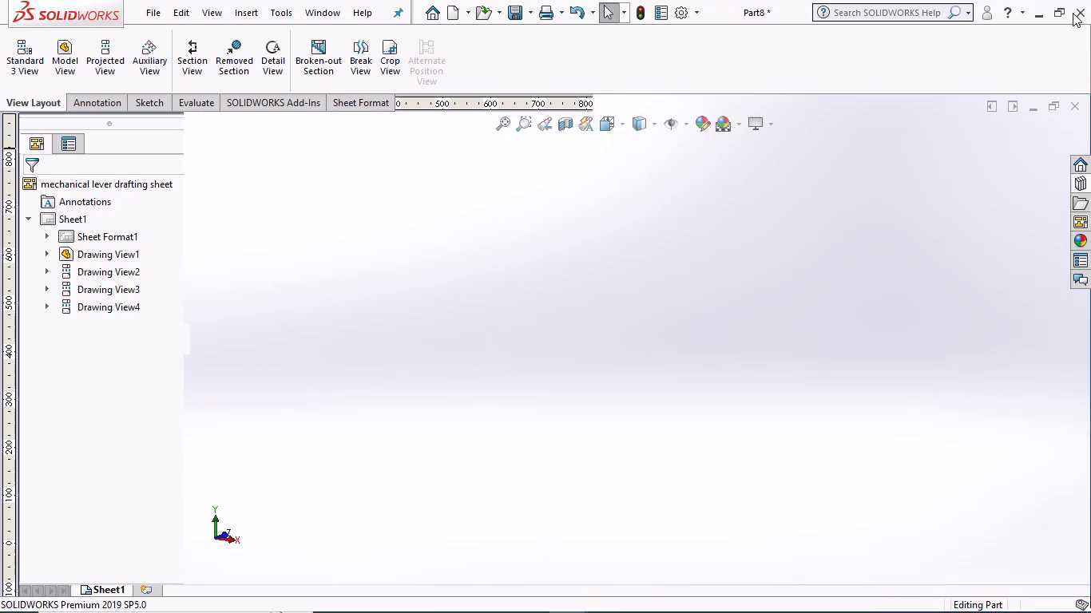
# Exit SOLIDWORKS, saving the modified documents Part6 and Part8, with Part8 stored under that name in the assembly 2 folder.
pyautogui.click(1079, 9)
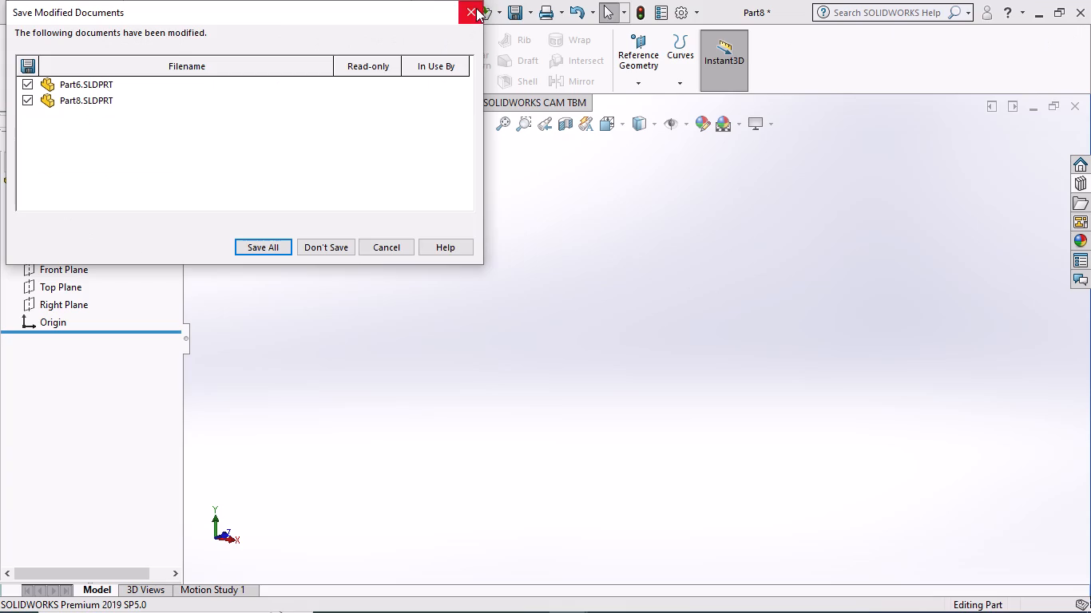
pyautogui.click(476, 8)
pyautogui.click(1079, 14)
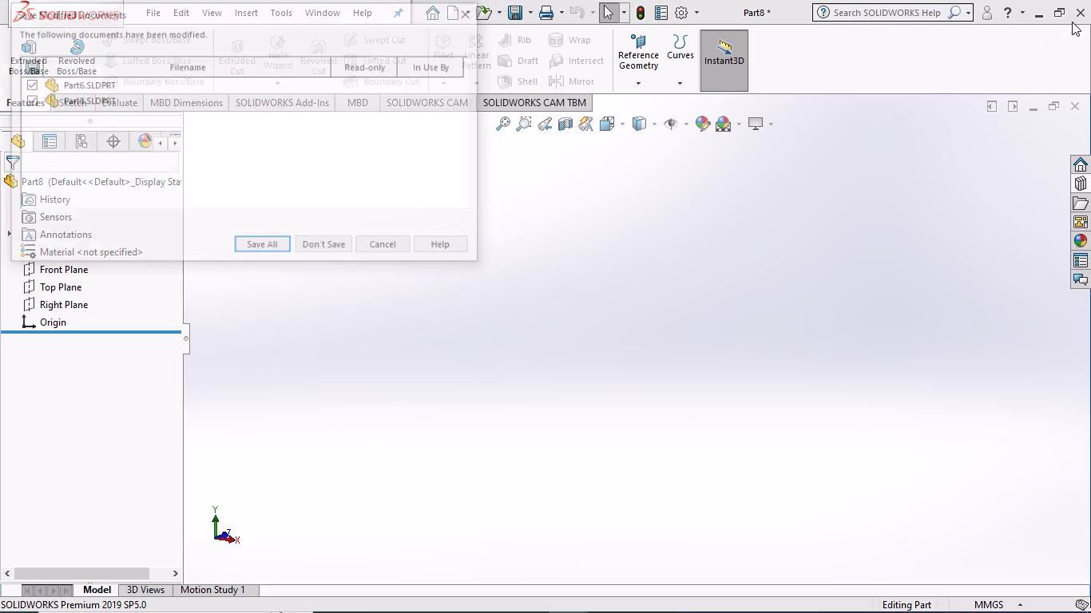
pyautogui.click(260, 247)
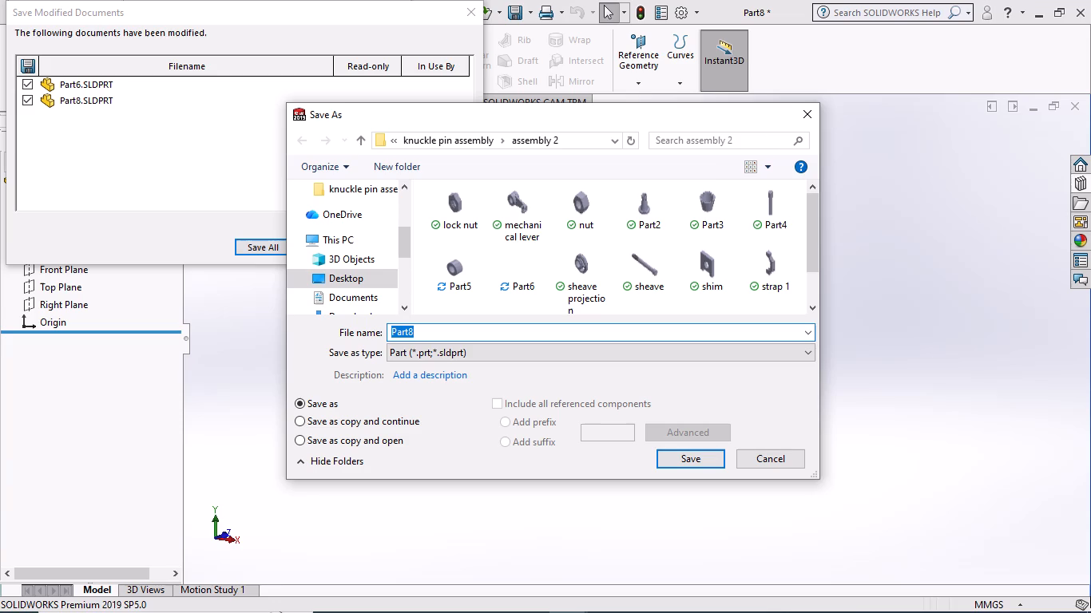
pyautogui.click(703, 461)
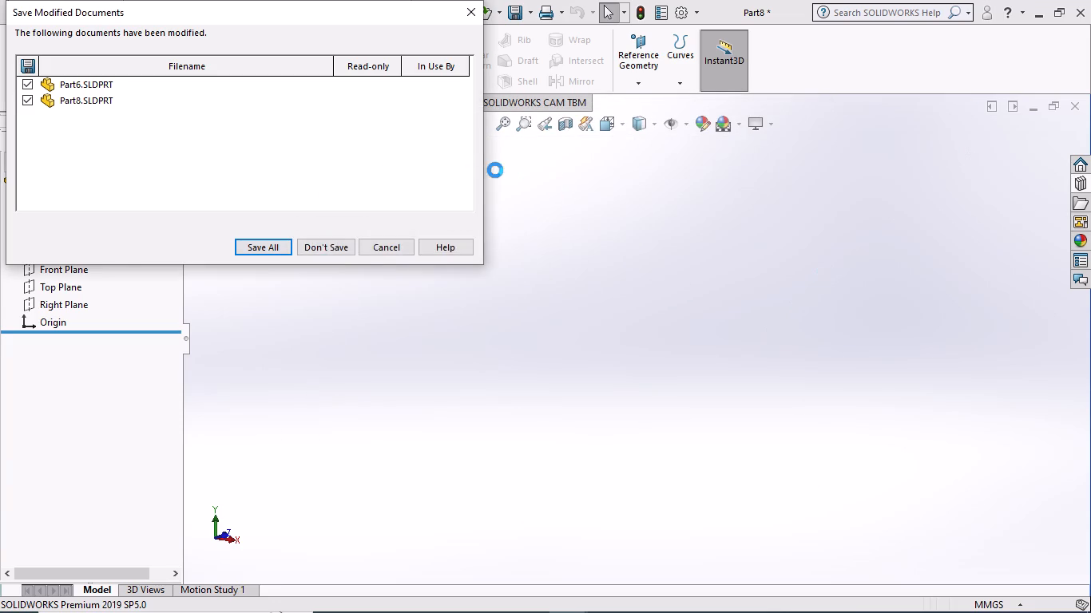